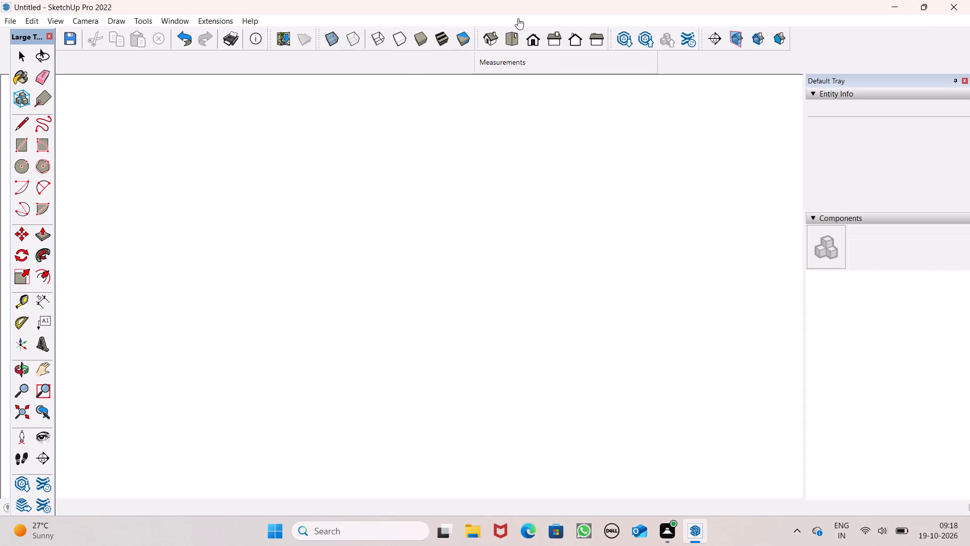
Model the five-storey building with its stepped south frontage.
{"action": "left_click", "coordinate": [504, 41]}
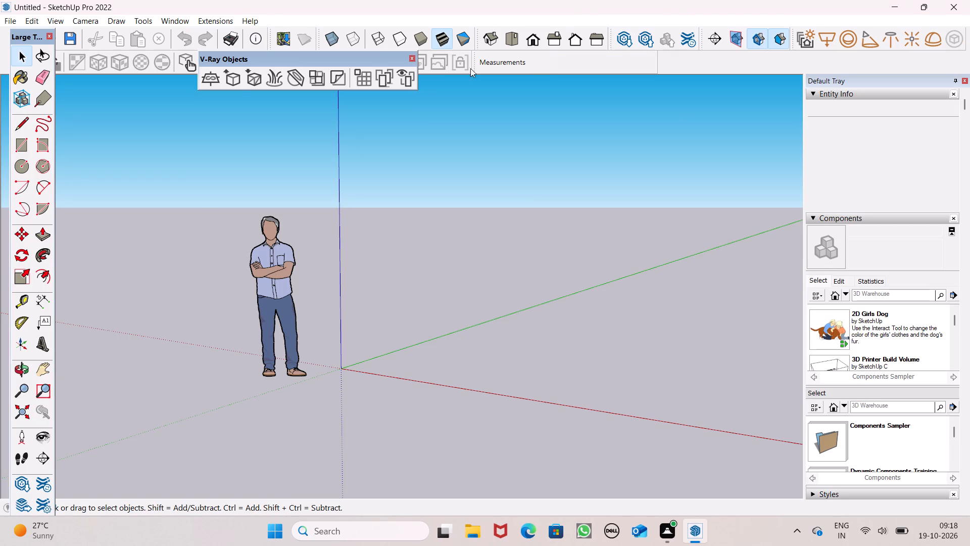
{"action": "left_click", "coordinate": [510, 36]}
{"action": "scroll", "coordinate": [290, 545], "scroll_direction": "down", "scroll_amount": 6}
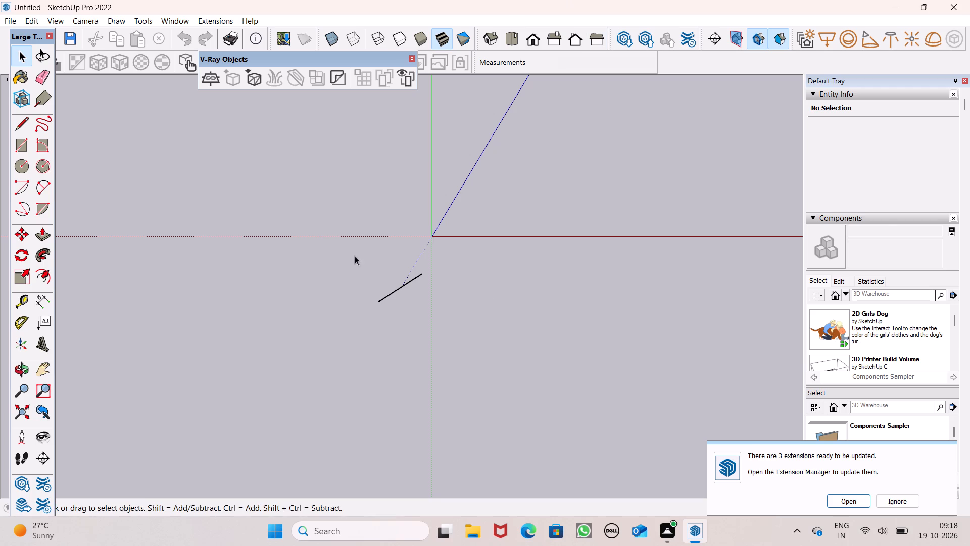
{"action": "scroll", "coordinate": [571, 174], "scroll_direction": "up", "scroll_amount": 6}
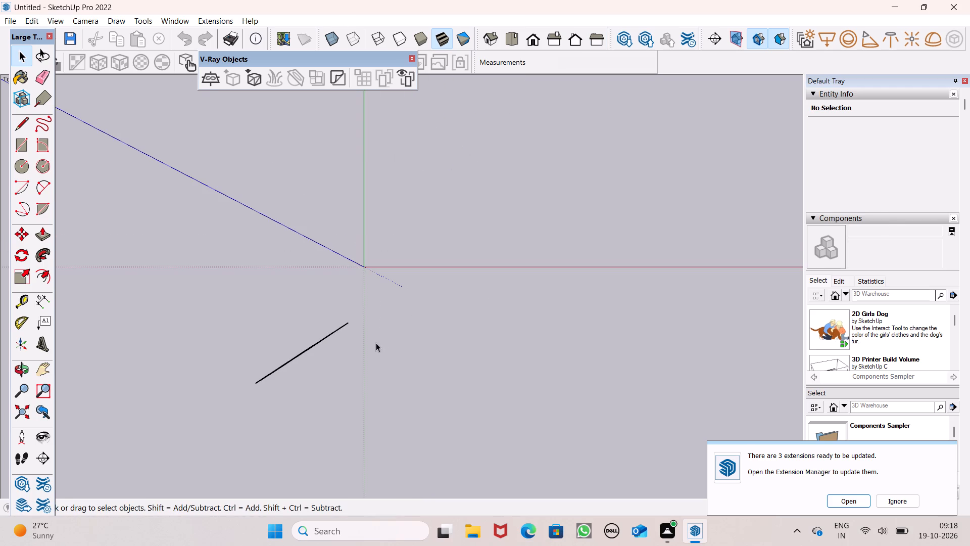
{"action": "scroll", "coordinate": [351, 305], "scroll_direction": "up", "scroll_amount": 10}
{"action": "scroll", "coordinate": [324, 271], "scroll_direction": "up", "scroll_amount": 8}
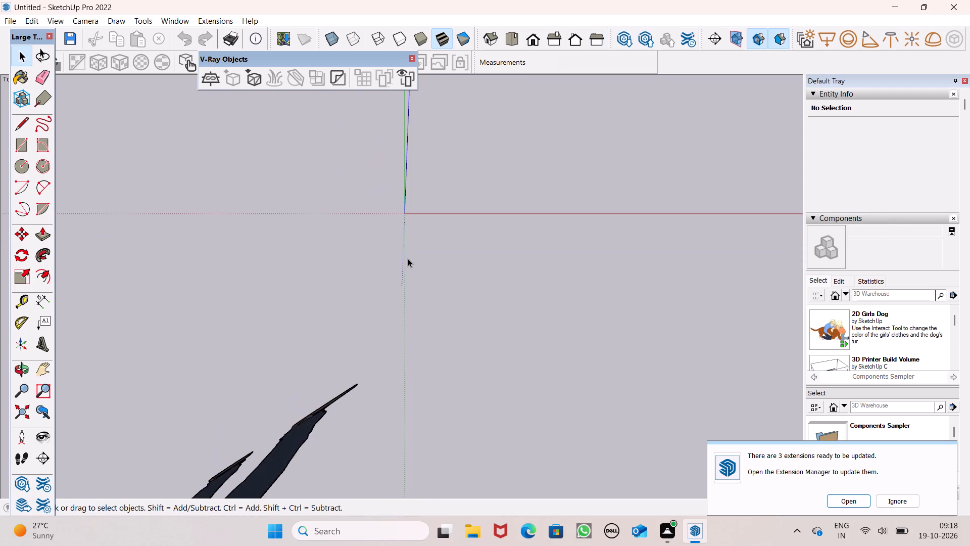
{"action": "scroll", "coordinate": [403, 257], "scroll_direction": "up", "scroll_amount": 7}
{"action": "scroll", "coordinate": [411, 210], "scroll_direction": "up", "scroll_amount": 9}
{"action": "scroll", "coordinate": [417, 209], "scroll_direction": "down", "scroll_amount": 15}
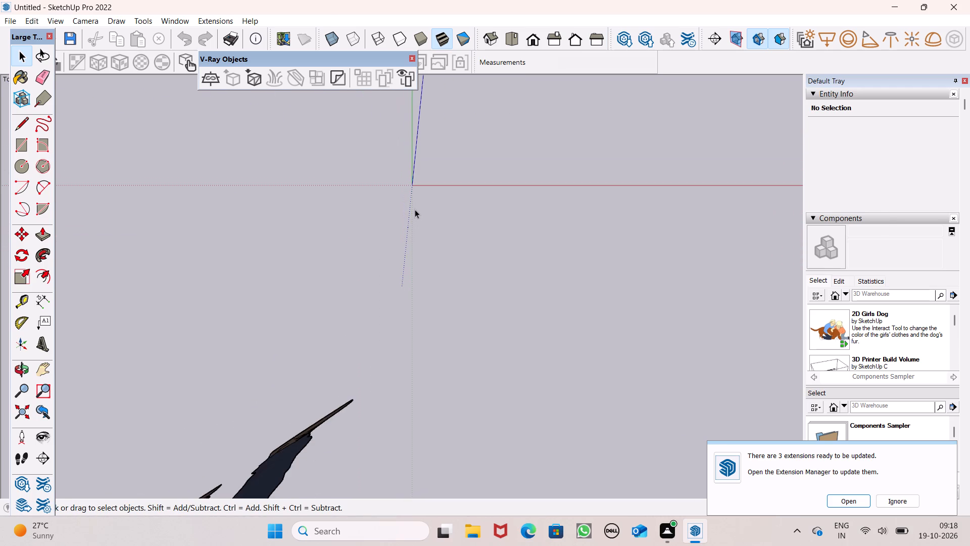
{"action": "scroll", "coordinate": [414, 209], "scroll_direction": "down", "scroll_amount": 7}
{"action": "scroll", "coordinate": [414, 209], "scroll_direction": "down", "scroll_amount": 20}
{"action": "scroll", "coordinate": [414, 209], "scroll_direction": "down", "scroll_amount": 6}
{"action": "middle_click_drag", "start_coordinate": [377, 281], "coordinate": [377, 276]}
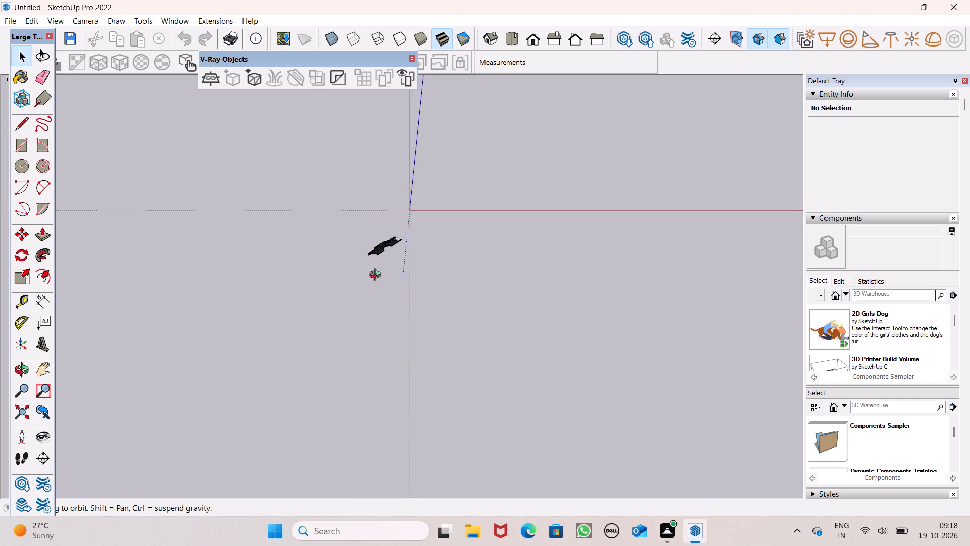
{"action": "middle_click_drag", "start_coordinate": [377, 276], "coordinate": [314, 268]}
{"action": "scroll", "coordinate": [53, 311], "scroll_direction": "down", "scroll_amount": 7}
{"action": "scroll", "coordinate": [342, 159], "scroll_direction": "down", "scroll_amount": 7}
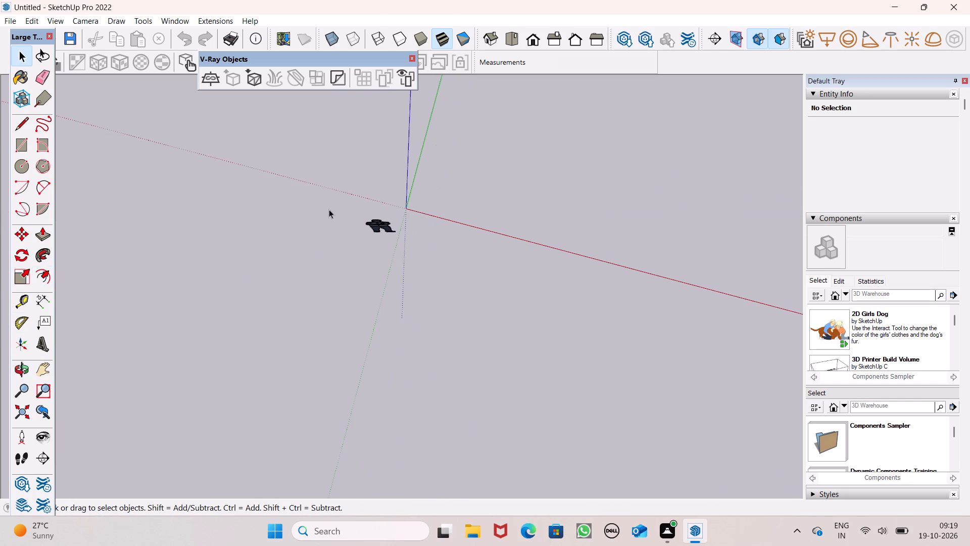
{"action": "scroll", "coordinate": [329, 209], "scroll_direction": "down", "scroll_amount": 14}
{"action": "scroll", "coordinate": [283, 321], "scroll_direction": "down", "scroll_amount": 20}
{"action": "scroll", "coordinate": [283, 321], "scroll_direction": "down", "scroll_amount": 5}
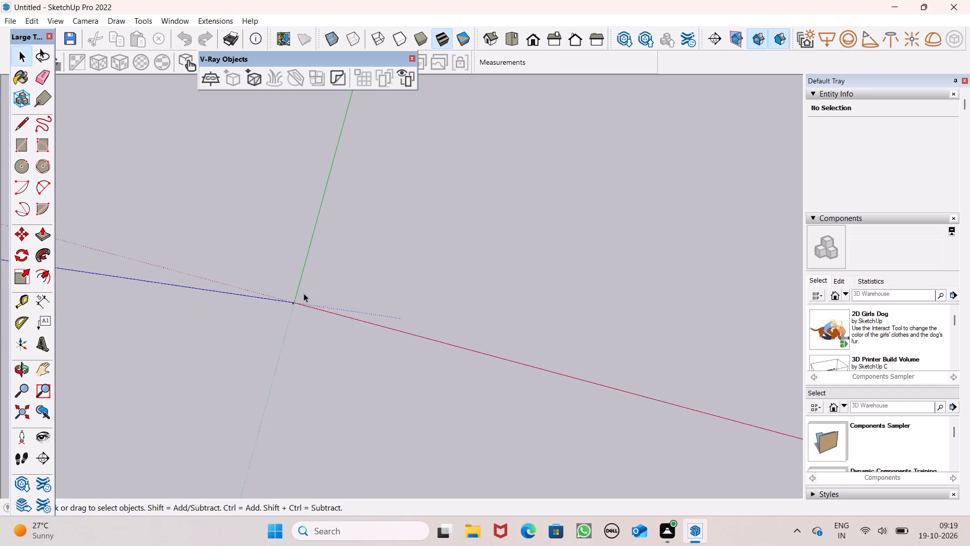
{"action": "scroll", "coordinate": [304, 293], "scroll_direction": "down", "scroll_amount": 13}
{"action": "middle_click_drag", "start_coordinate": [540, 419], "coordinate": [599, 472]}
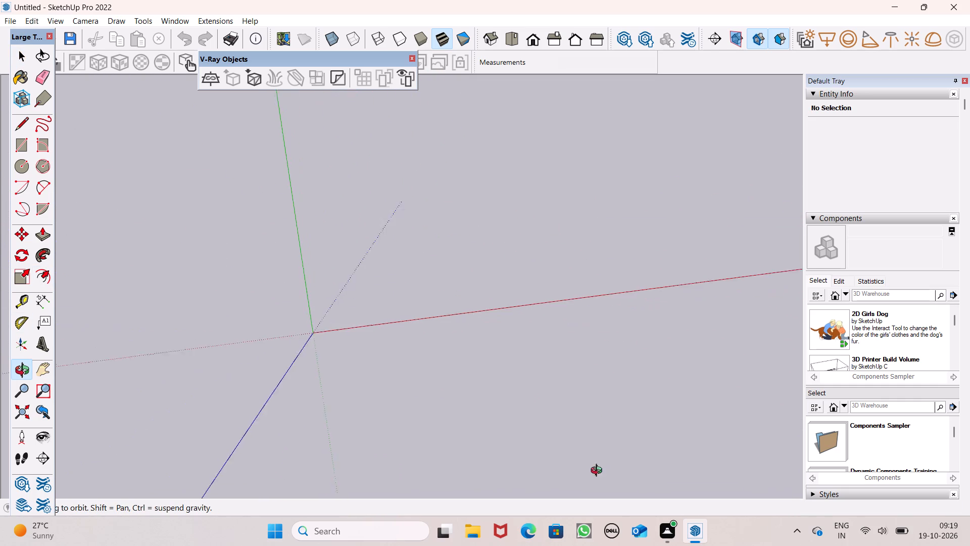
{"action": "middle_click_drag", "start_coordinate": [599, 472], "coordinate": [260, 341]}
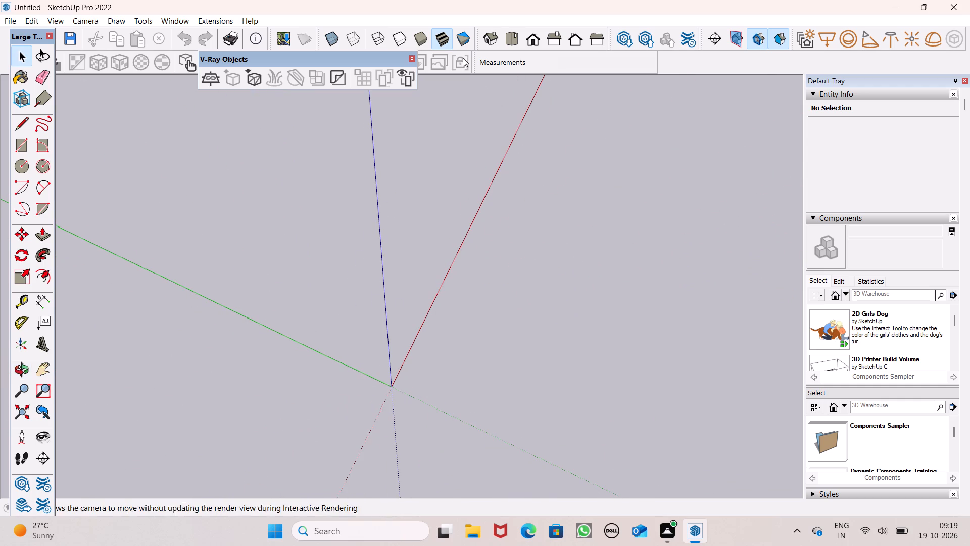
Set the camera to the top view, framing the ground area beside the origin.
{"action": "left_click", "coordinate": [518, 37]}
{"action": "scroll", "coordinate": [564, 223], "scroll_direction": "up", "scroll_amount": 6}
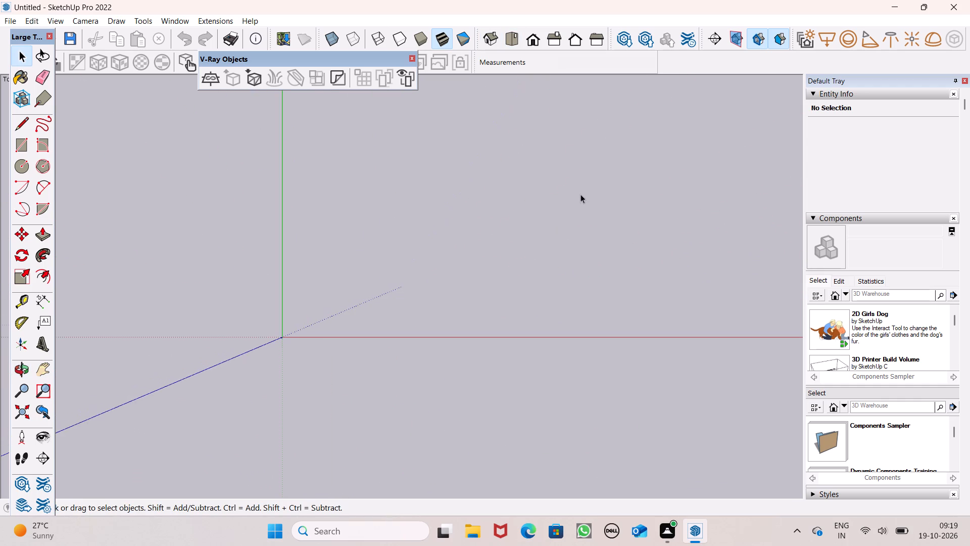
{"action": "scroll", "coordinate": [315, 417], "scroll_direction": "down", "scroll_amount": 7}
{"action": "scroll", "coordinate": [673, 311], "scroll_direction": "up", "scroll_amount": 4}
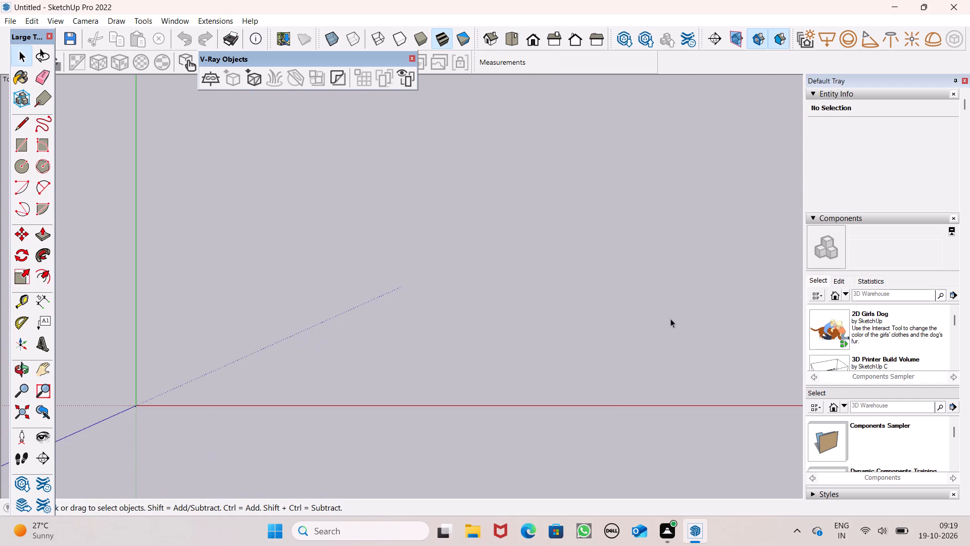
{"action": "scroll", "coordinate": [570, 427], "scroll_direction": "up", "scroll_amount": 1}
{"action": "scroll", "coordinate": [379, 389], "scroll_direction": "up", "scroll_amount": 1}
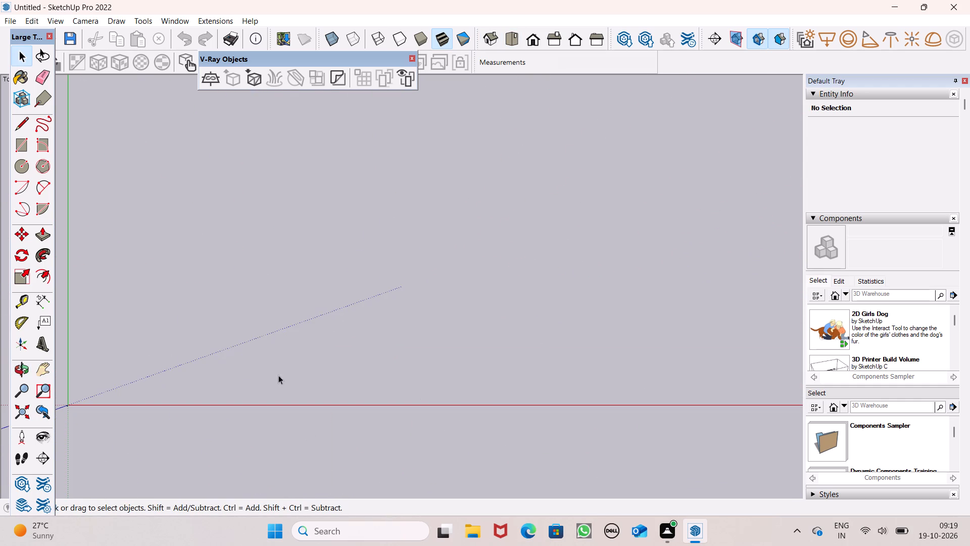
{"action": "scroll", "coordinate": [373, 335], "scroll_direction": "down", "scroll_amount": 3}
{"action": "scroll", "coordinate": [130, 335], "scroll_direction": "up", "scroll_amount": 4}
{"action": "scroll", "coordinate": [423, 443], "scroll_direction": "up", "scroll_amount": 3}
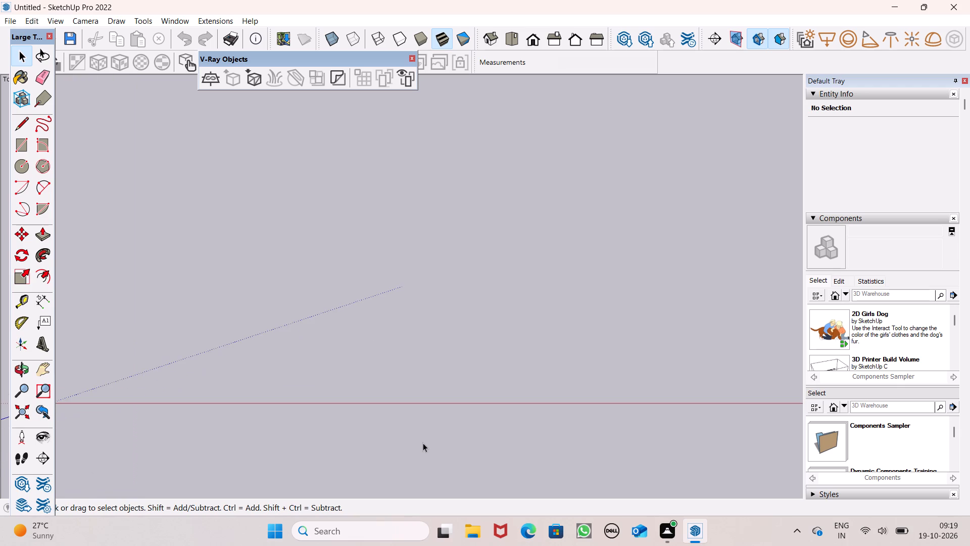
{"action": "scroll", "coordinate": [402, 430], "scroll_direction": "down", "scroll_amount": 3}
{"action": "scroll", "coordinate": [393, 300], "scroll_direction": "up", "scroll_amount": 2}
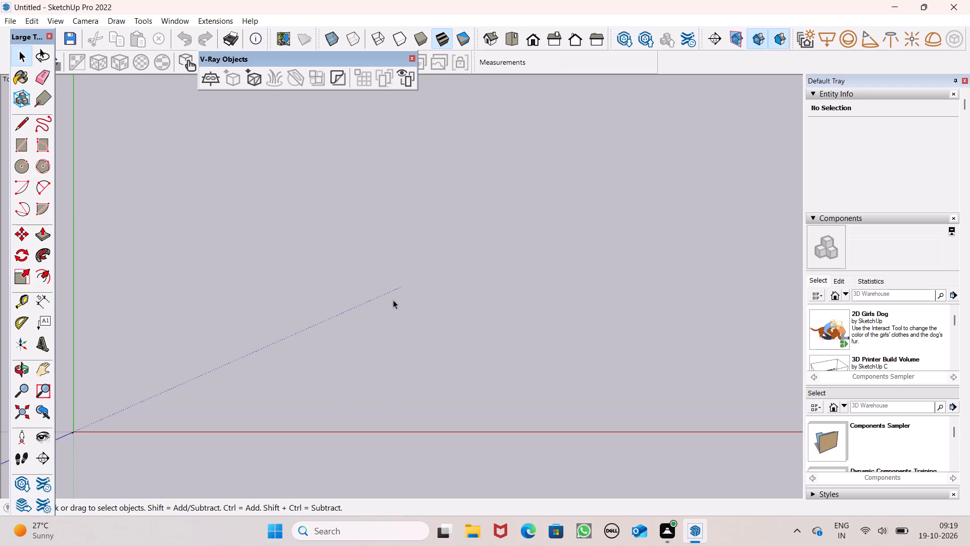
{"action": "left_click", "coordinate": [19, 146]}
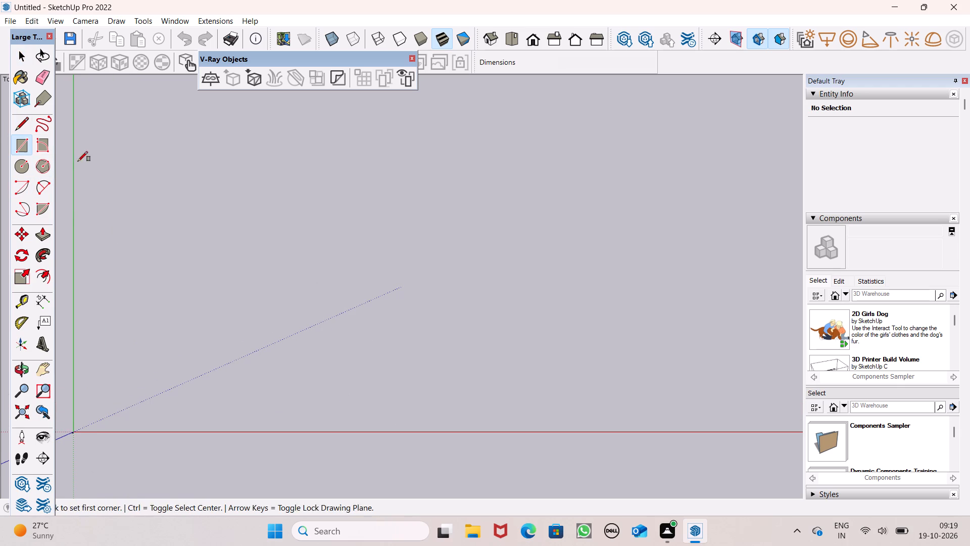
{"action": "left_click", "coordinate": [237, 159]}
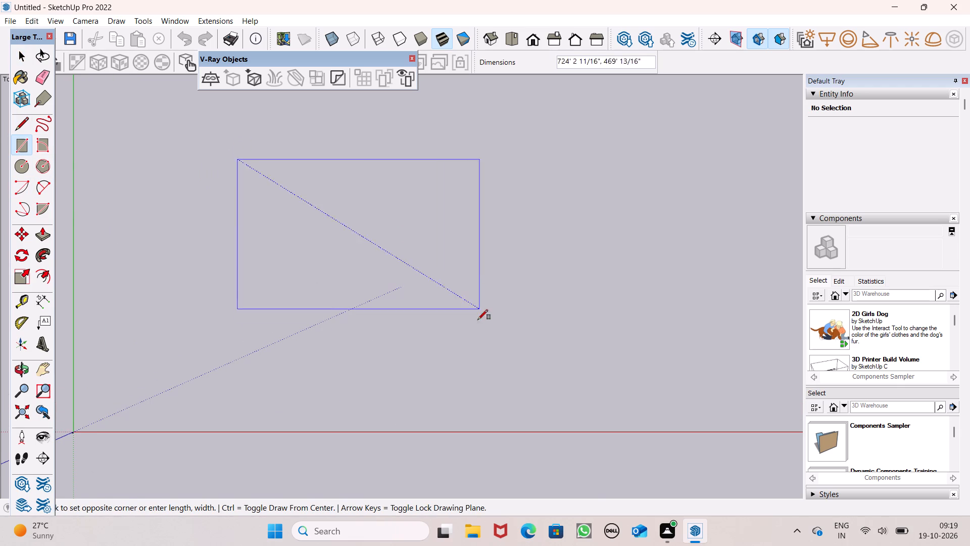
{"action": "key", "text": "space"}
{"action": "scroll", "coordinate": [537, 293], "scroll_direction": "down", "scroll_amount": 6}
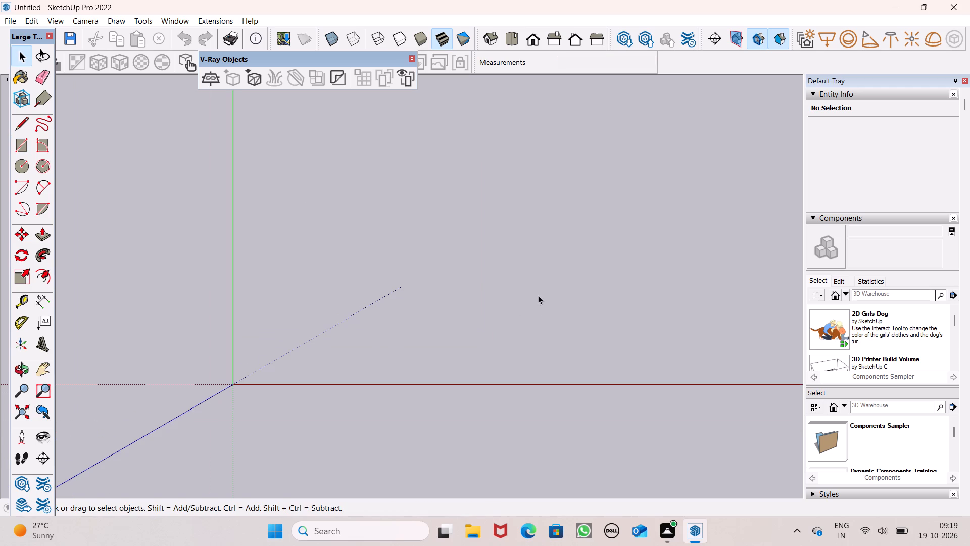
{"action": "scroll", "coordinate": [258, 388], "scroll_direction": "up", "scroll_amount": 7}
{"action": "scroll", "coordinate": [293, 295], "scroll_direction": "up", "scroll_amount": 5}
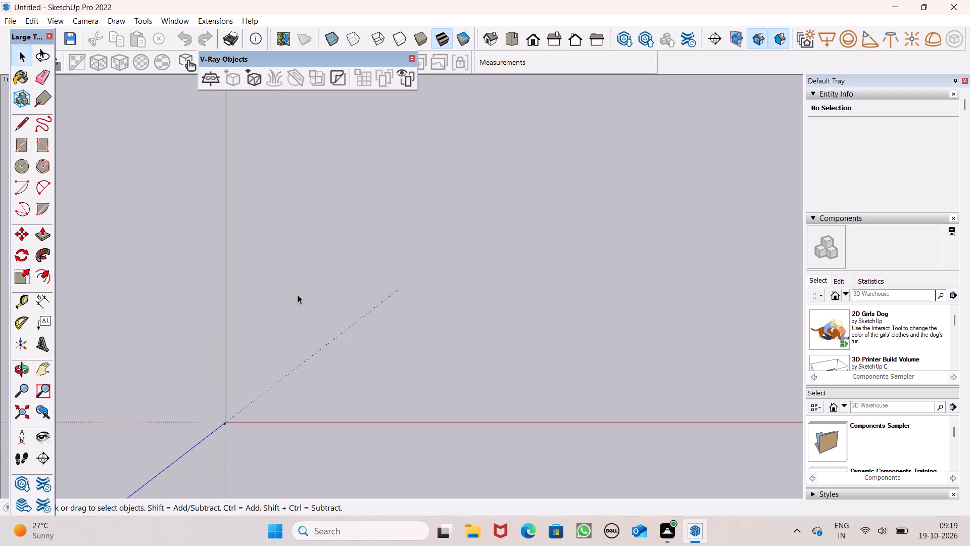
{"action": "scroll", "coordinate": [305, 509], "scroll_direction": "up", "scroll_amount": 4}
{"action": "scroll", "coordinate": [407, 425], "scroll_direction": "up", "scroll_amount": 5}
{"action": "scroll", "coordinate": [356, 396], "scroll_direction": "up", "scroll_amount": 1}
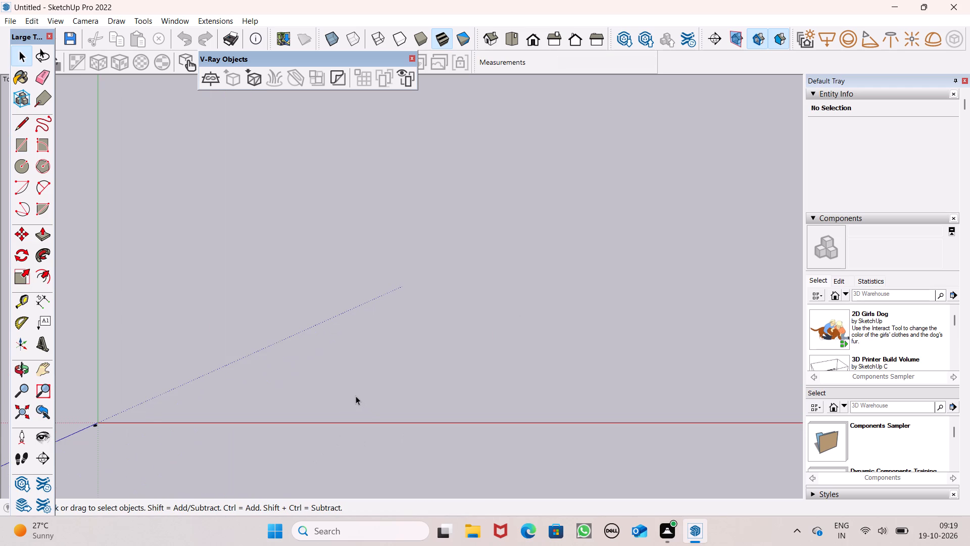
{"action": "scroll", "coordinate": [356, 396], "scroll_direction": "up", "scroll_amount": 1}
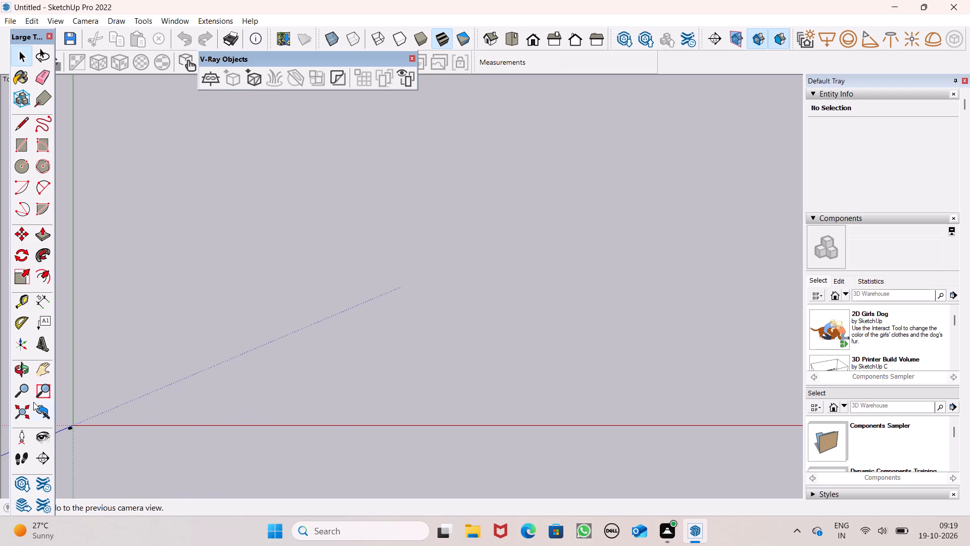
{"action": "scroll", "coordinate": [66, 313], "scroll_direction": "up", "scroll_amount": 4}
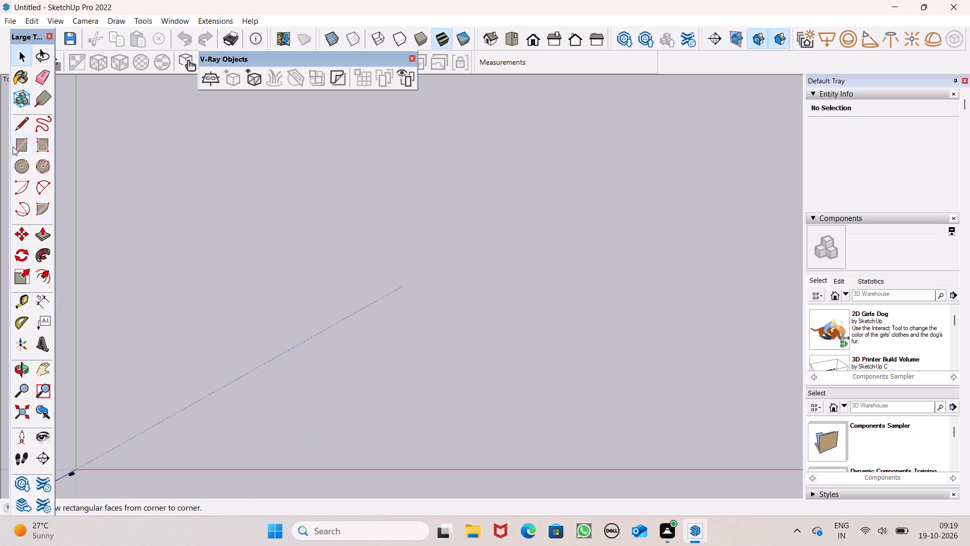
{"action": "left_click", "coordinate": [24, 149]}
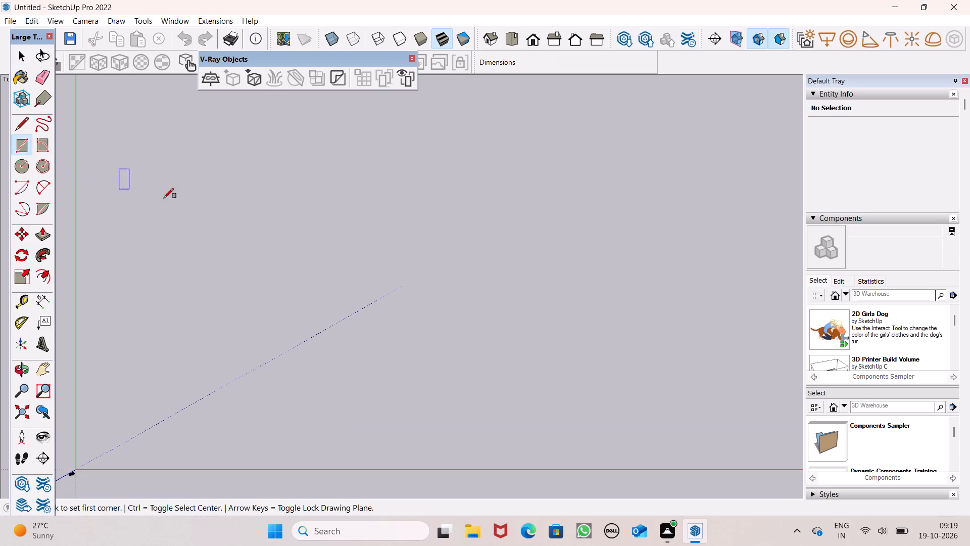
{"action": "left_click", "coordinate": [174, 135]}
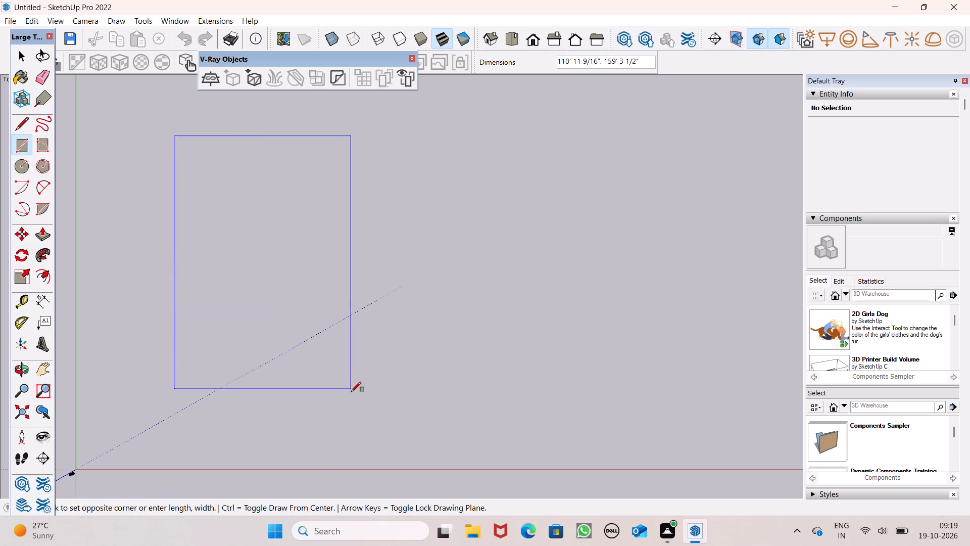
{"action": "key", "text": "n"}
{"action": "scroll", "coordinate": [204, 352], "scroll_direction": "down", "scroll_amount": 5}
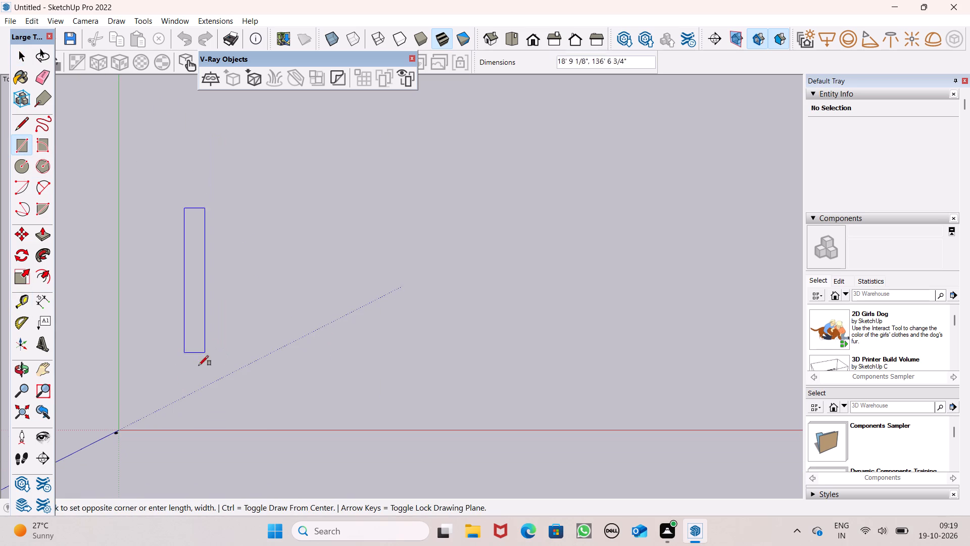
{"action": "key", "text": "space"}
Draw a 60' by 50' rectangle on the ground plane, in the area between the positive red and green axes.
{"action": "scroll", "coordinate": [153, 440], "scroll_direction": "up", "scroll_amount": 7}
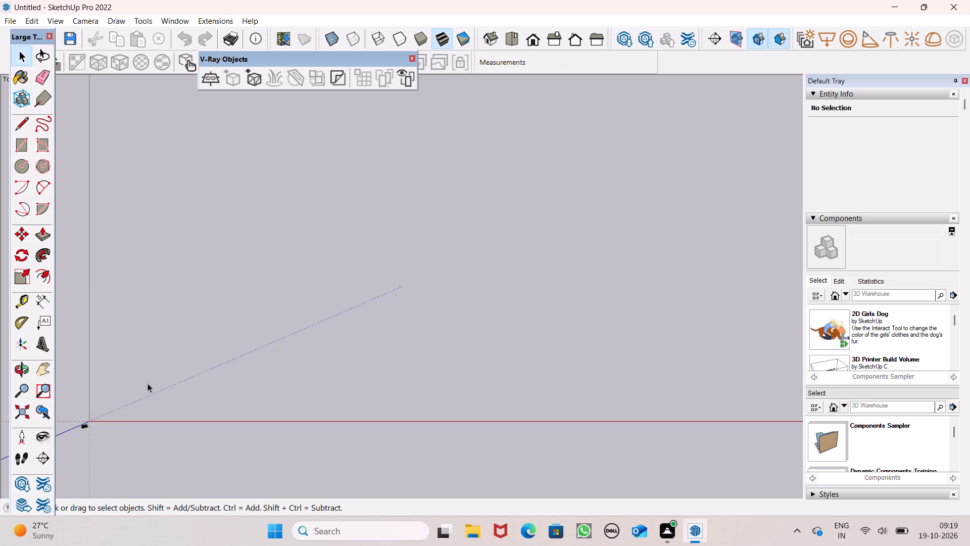
{"action": "scroll", "coordinate": [148, 383], "scroll_direction": "up", "scroll_amount": 2}
{"action": "scroll", "coordinate": [57, 283], "scroll_direction": "up", "scroll_amount": 4}
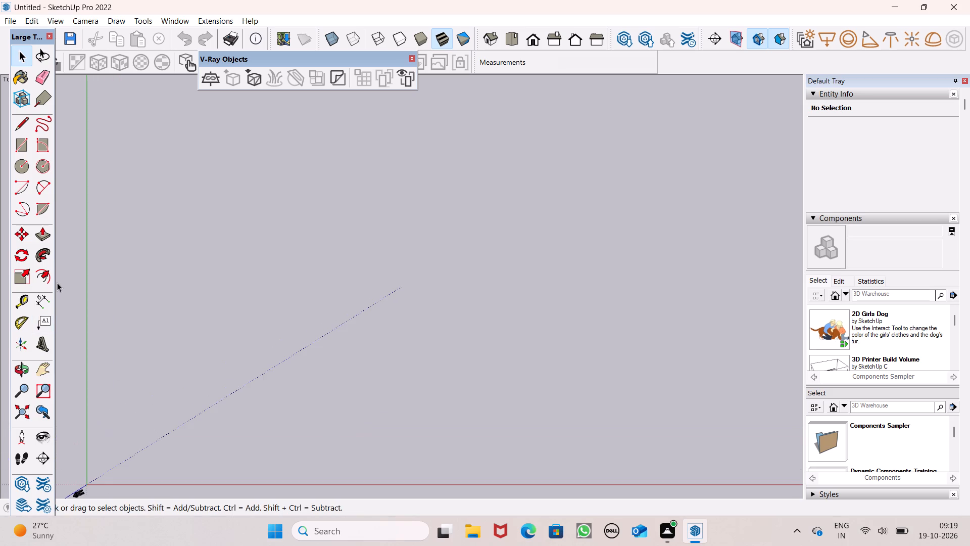
{"action": "scroll", "coordinate": [152, 334], "scroll_direction": "down", "scroll_amount": 1}
{"action": "scroll", "coordinate": [298, 489], "scroll_direction": "up", "scroll_amount": 2}
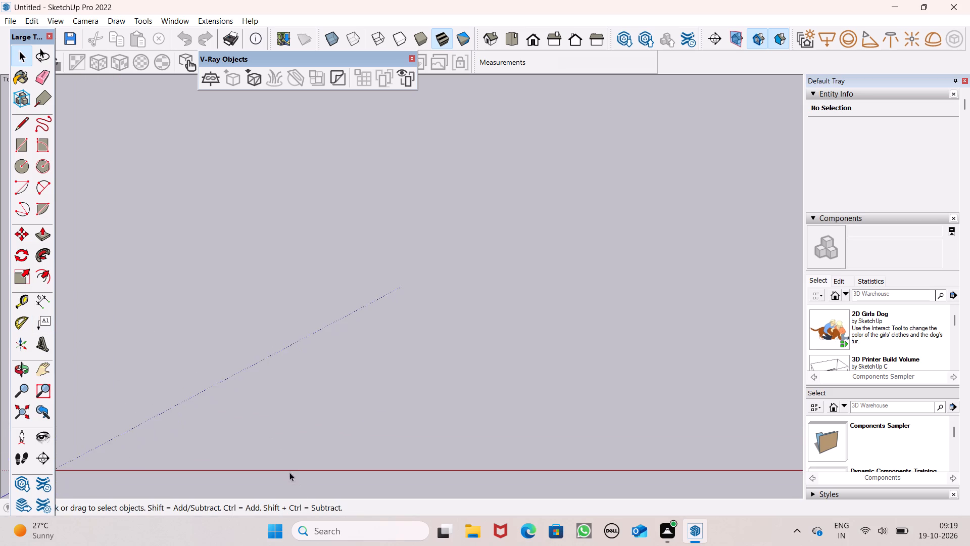
{"action": "scroll", "coordinate": [283, 454], "scroll_direction": "down", "scroll_amount": 2}
{"action": "left_click", "coordinate": [26, 146]}
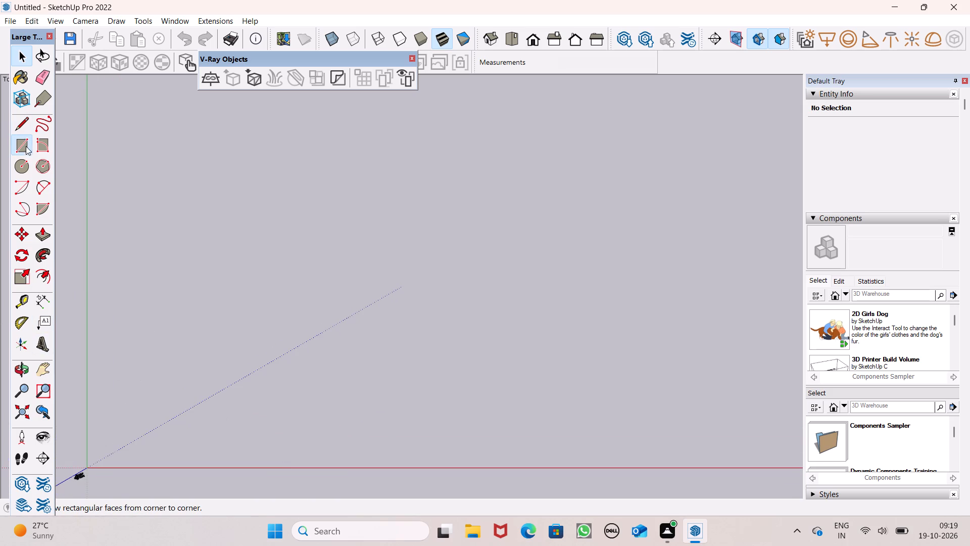
{"action": "left_click", "coordinate": [201, 156]}
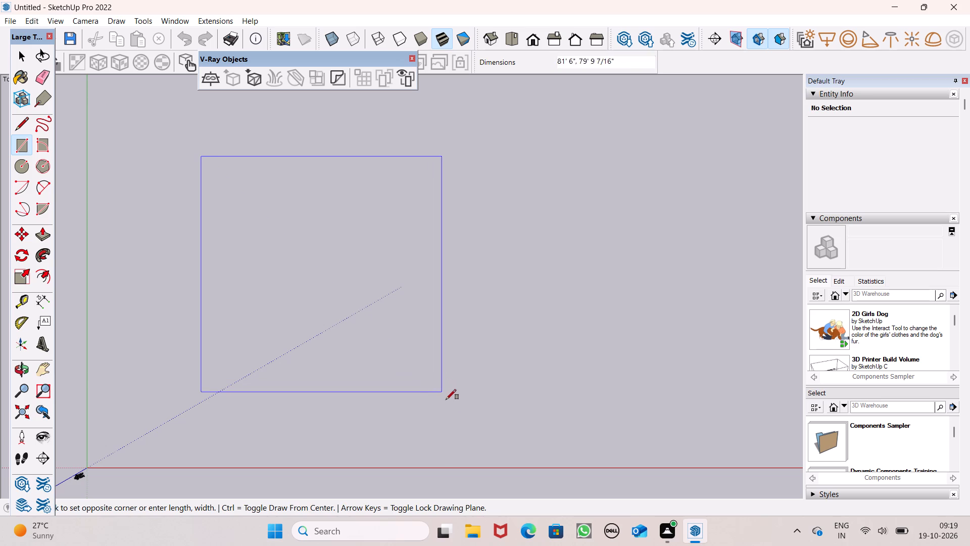
{"action": "type", "text": "60',"}
{"action": "type", "text": "50'"}
{"action": "key", "text": "Return"}
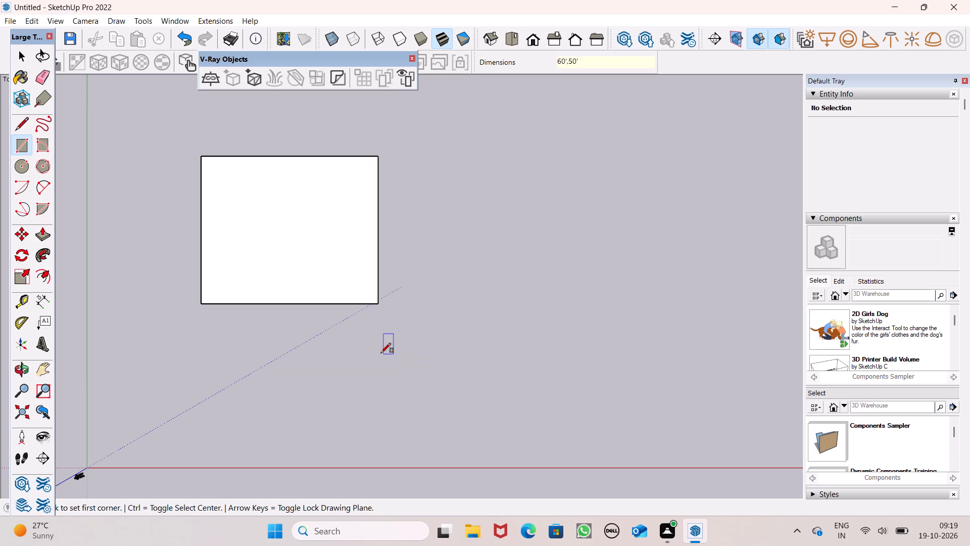
{"action": "key", "text": "space"}
Push/Pull the rectangular face upward by 9" to form a thin base slab.
{"action": "middle_click_drag", "start_coordinate": [275, 258], "coordinate": [267, 244]}
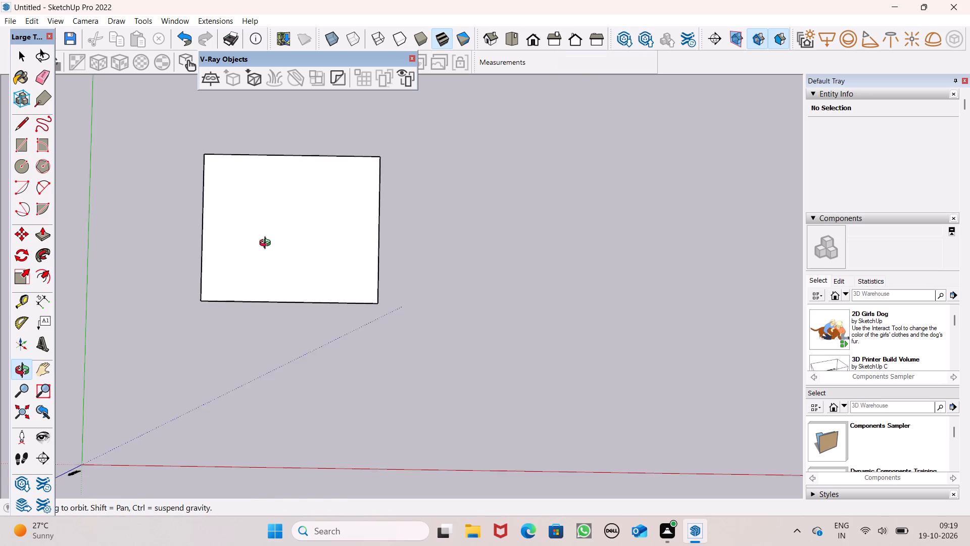
{"action": "middle_click_drag", "start_coordinate": [267, 244], "coordinate": [296, 36]}
{"action": "scroll", "coordinate": [270, 188], "scroll_direction": "up", "scroll_amount": 1}
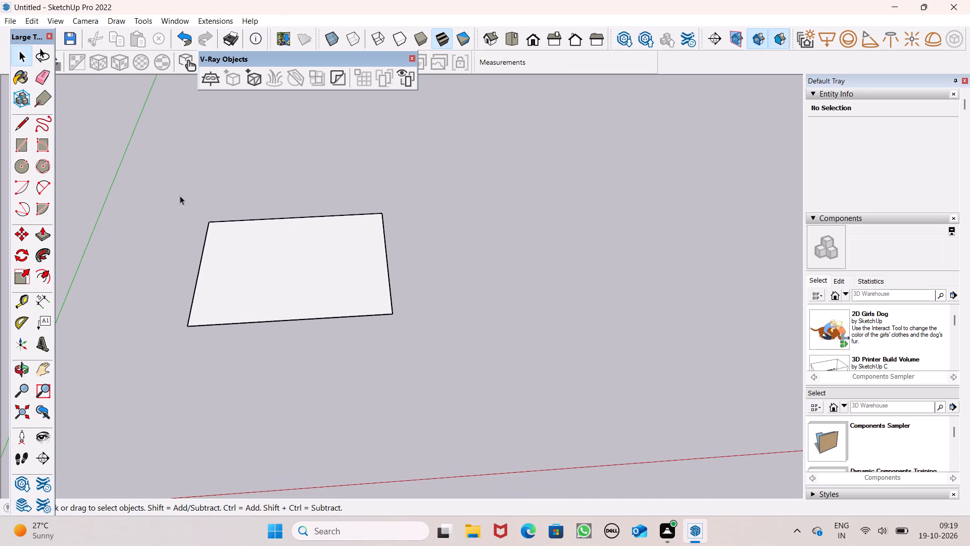
{"action": "left_click", "coordinate": [38, 232]}
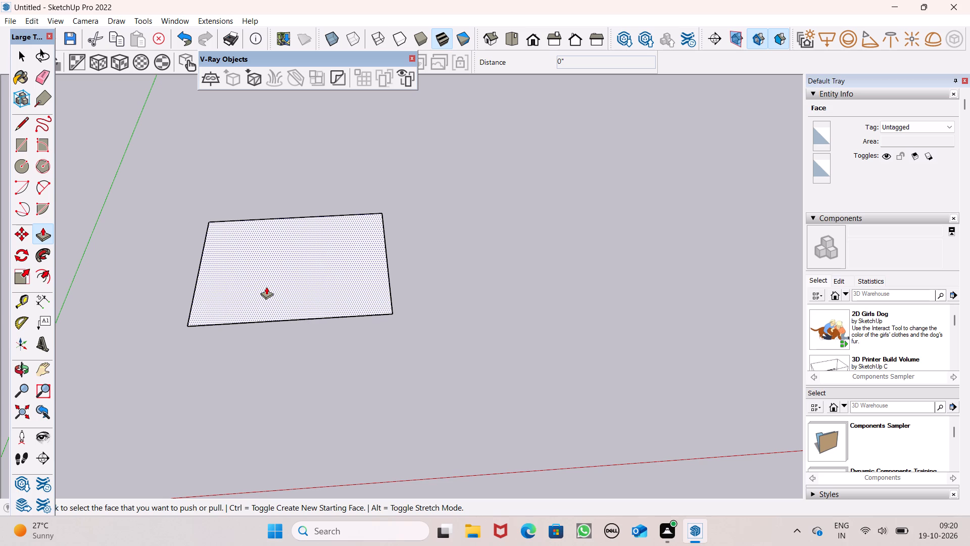
{"action": "left_click_drag", "start_coordinate": [267, 287], "coordinate": [262, 275]}
{"action": "type", "text": "9\""}
{"action": "key", "text": "Return"}
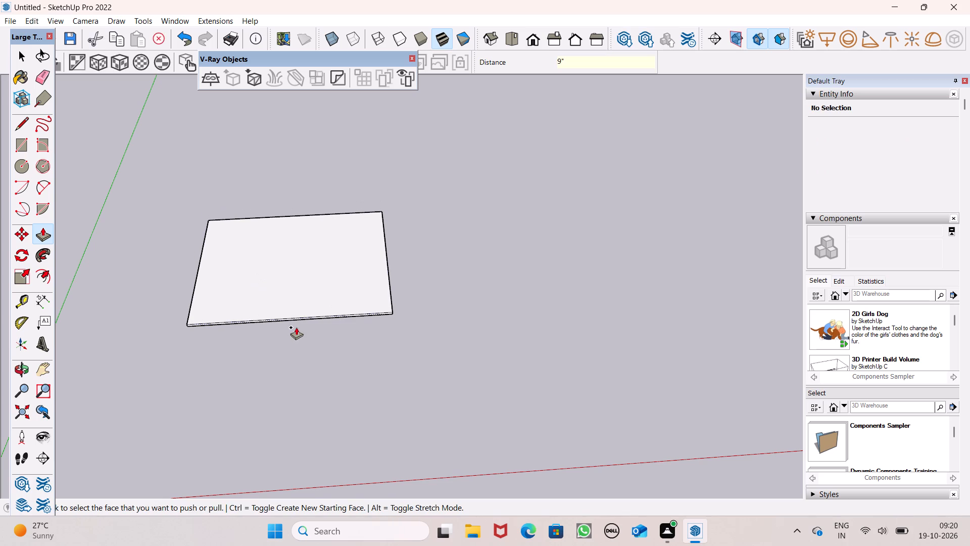
Offset the outline of the slab's top face inward by 9".
{"action": "key", "text": "space"}
{"action": "middle_click_drag", "start_coordinate": [258, 372], "coordinate": [220, 405]}
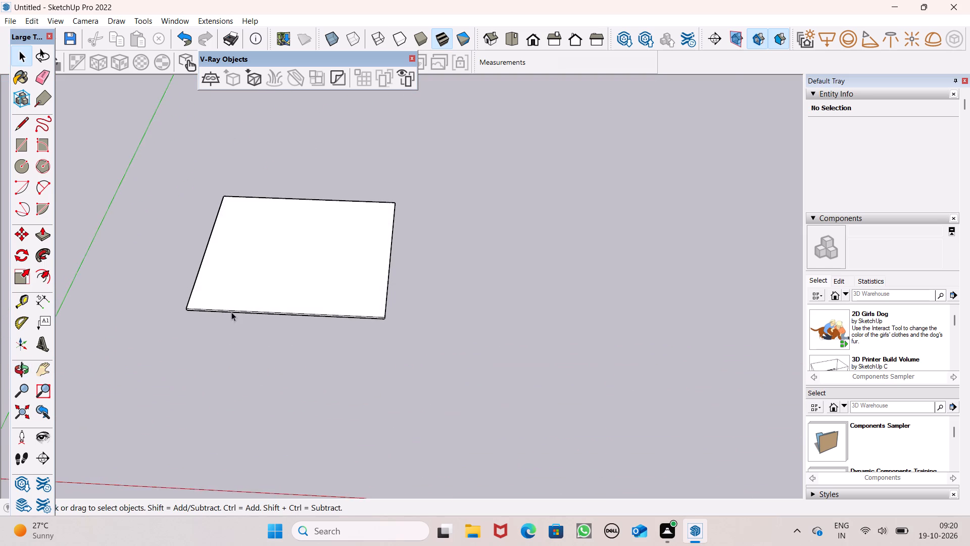
{"action": "scroll", "coordinate": [232, 310], "scroll_direction": "down", "scroll_amount": 2}
{"action": "middle_click_drag", "start_coordinate": [254, 353], "coordinate": [280, 439]}
{"action": "middle_click_drag", "start_coordinate": [295, 384], "coordinate": [305, 439]}
{"action": "scroll", "coordinate": [245, 381], "scroll_direction": "up", "scroll_amount": 1}
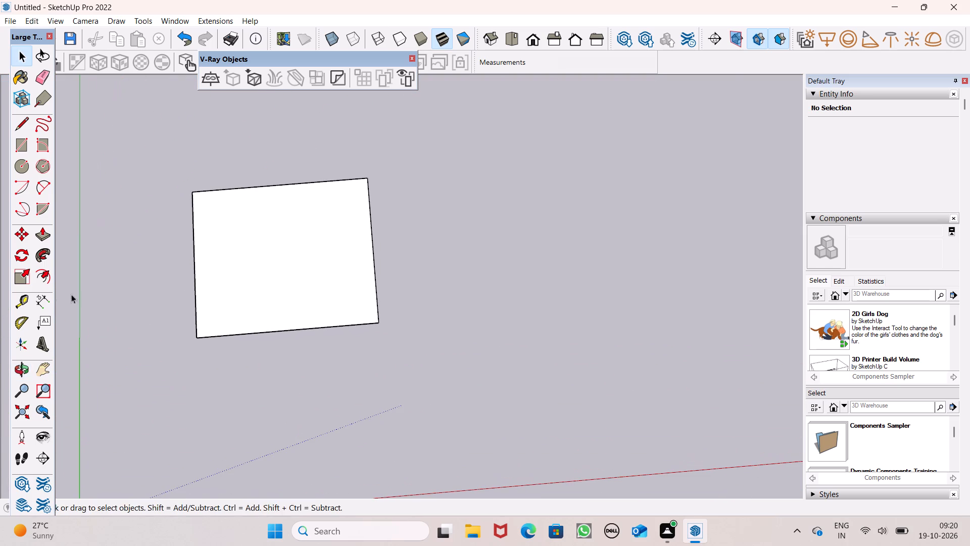
{"action": "left_click", "coordinate": [46, 276]}
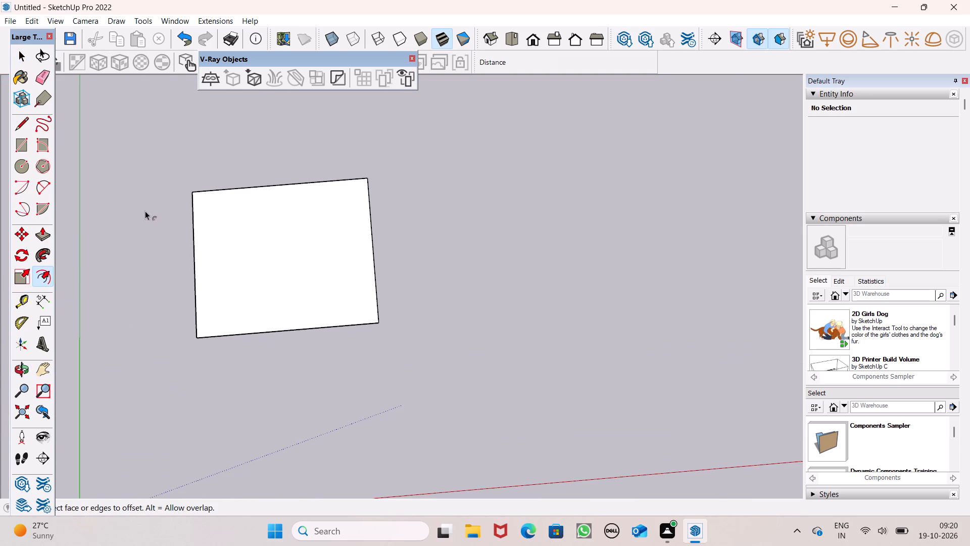
{"action": "left_click_drag", "start_coordinate": [248, 199], "coordinate": [255, 208]}
{"action": "type", "text": "9\""}
{"action": "key", "text": "Return"}
{"action": "key", "text": "space"}
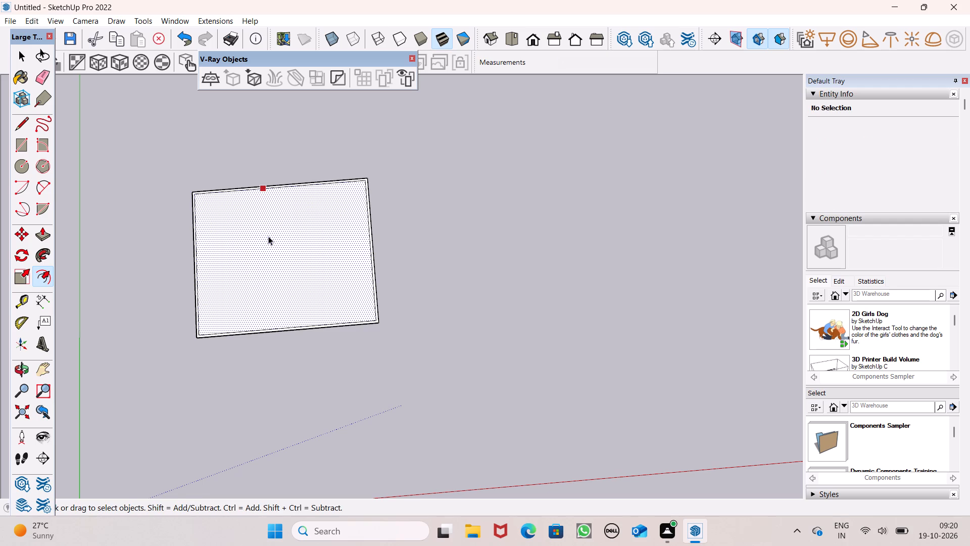
{"action": "key", "text": "space"}
{"action": "left_click", "coordinate": [415, 154]}
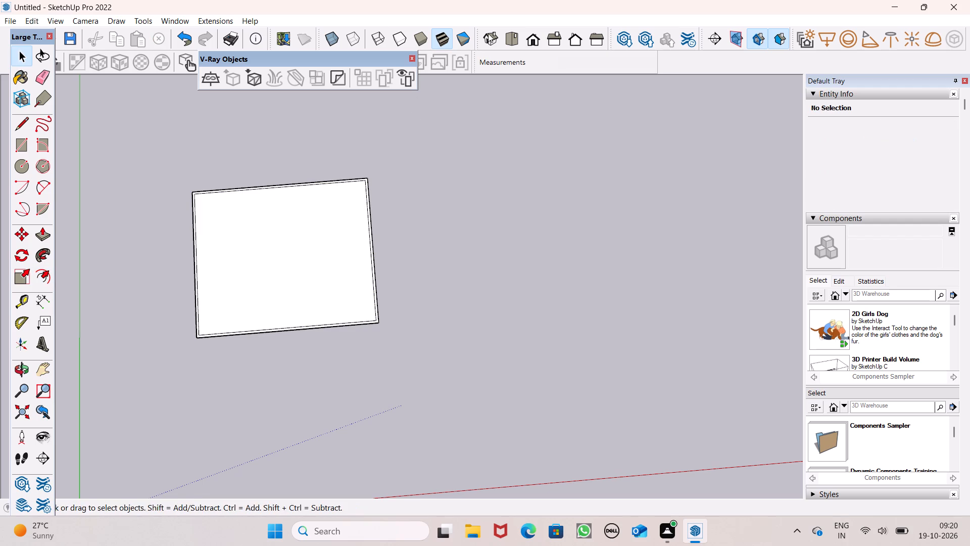
In top view, place a guide about 3' 8" inside the inner outline's edge nearest the green axis, and a parallel guide 6" further in.
{"action": "left_click", "coordinate": [512, 33]}
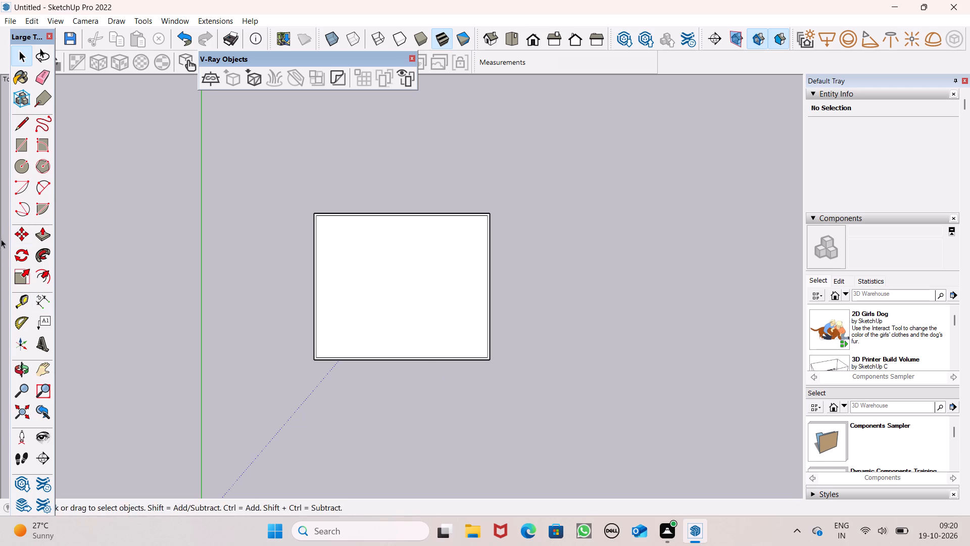
{"action": "left_click", "coordinate": [27, 309]}
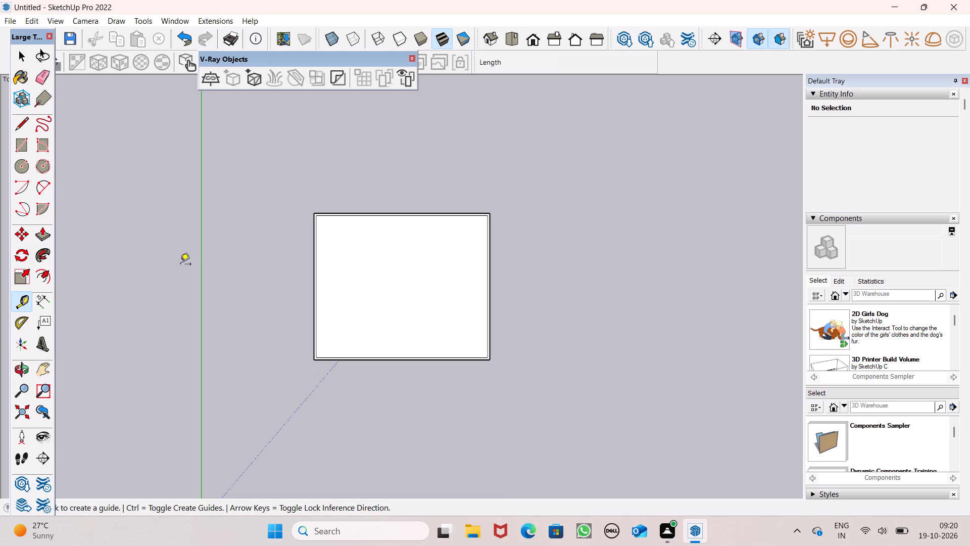
{"action": "scroll", "coordinate": [336, 280], "scroll_direction": "up", "scroll_amount": 6}
{"action": "scroll", "coordinate": [281, 285], "scroll_direction": "down", "scroll_amount": 5}
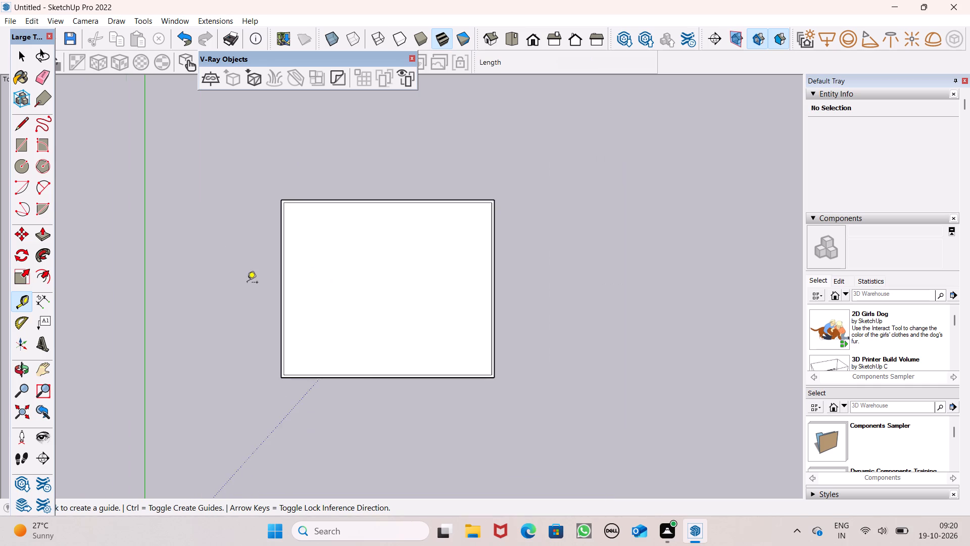
{"action": "scroll", "coordinate": [402, 412], "scroll_direction": "up", "scroll_amount": 4}
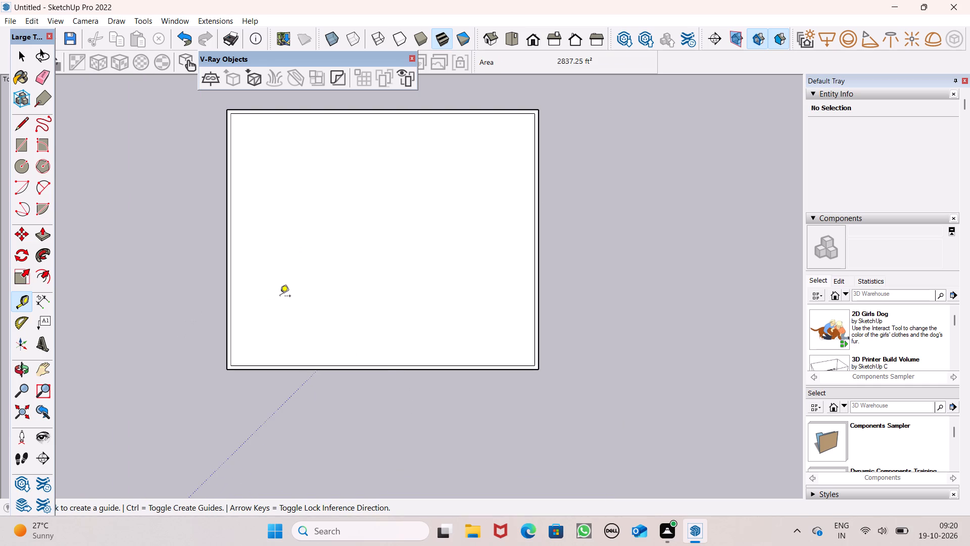
{"action": "left_click", "coordinate": [233, 289]}
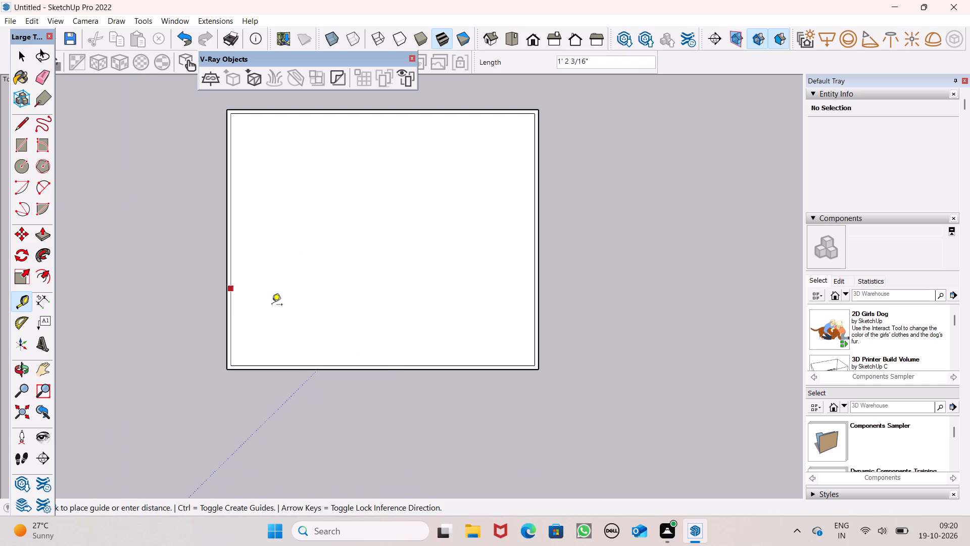
{"action": "scroll", "coordinate": [277, 307], "scroll_direction": "up", "scroll_amount": 5}
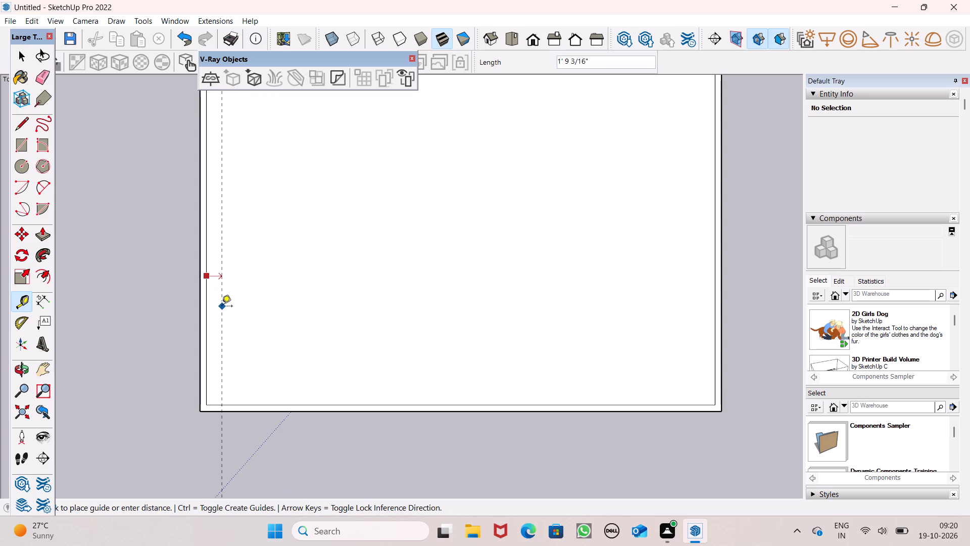
{"action": "left_click", "coordinate": [238, 303]}
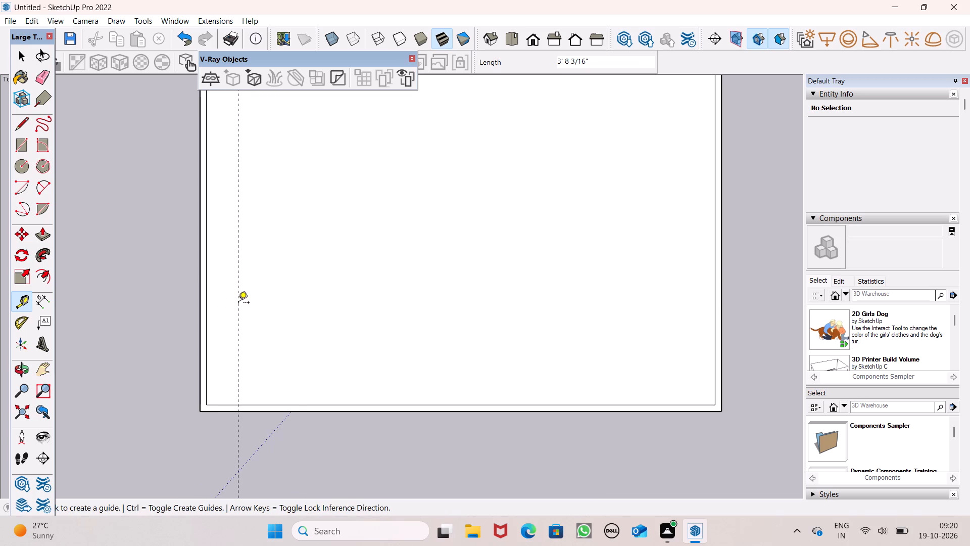
{"action": "left_click", "coordinate": [235, 304]}
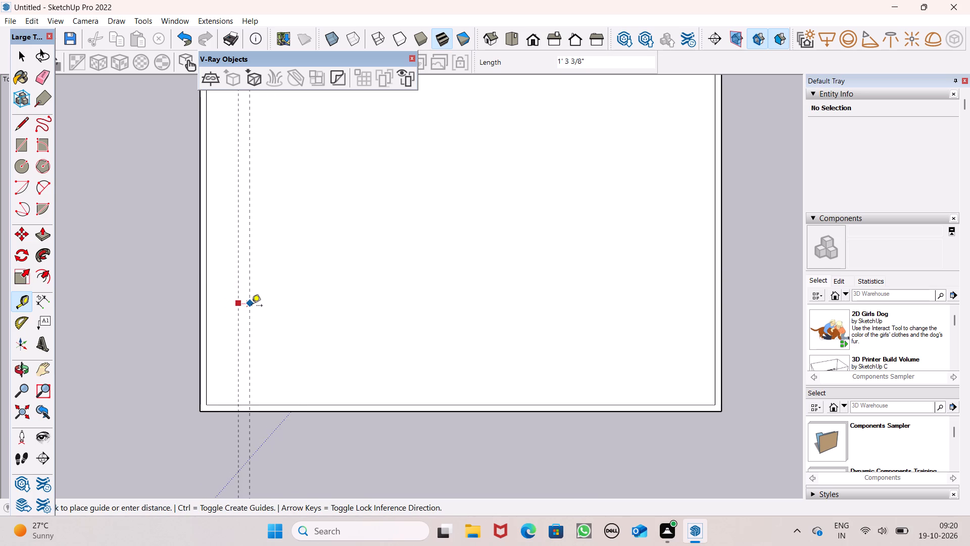
{"action": "type", "text": "6\""}
{"action": "key", "text": "Return"}
Add a second pair of parallel guides 6" apart, starting about 15' 6" beyond the first pair along the red axis.
{"action": "scroll", "coordinate": [237, 304], "scroll_direction": "down", "scroll_amount": 2}
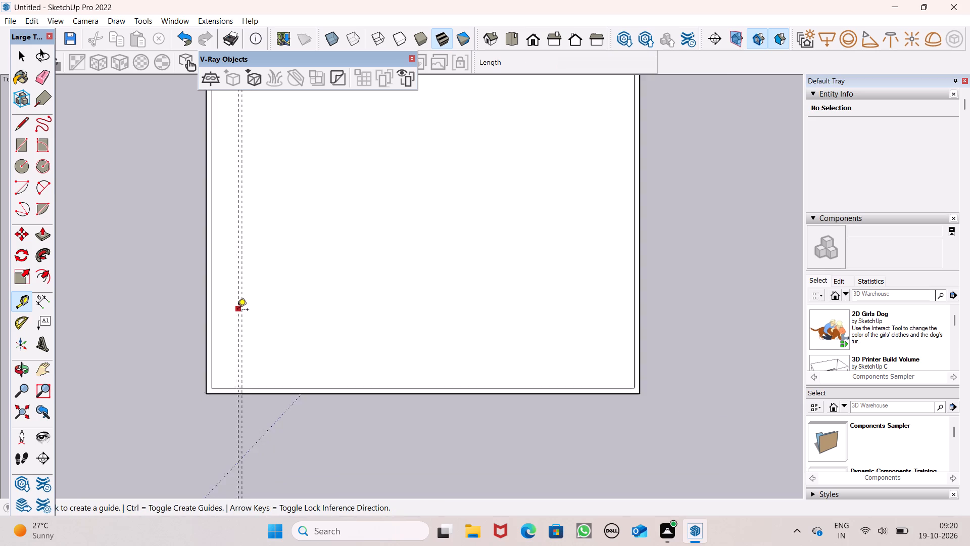
{"action": "scroll", "coordinate": [237, 310], "scroll_direction": "down", "scroll_amount": 7}
{"action": "scroll", "coordinate": [428, 293], "scroll_direction": "up", "scroll_amount": 2}
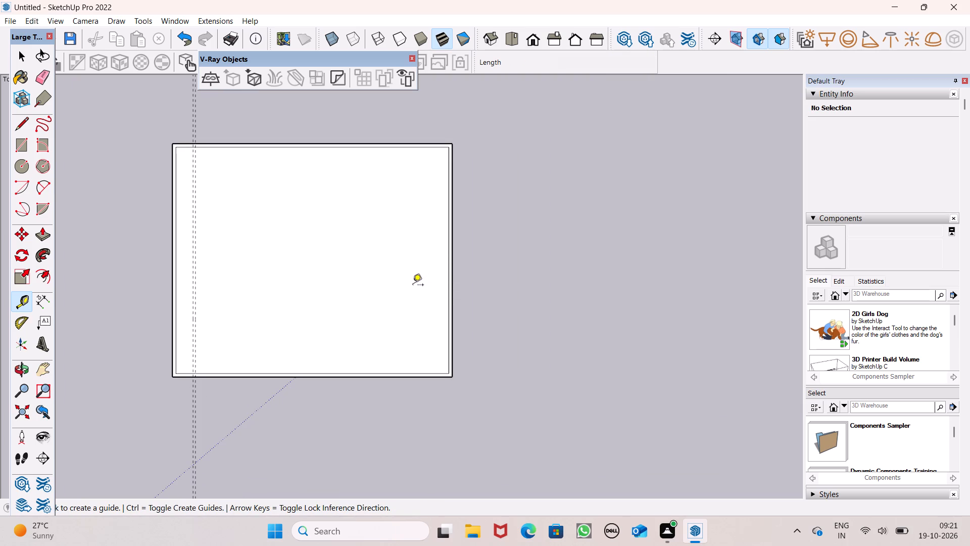
{"action": "left_click", "coordinate": [196, 304]}
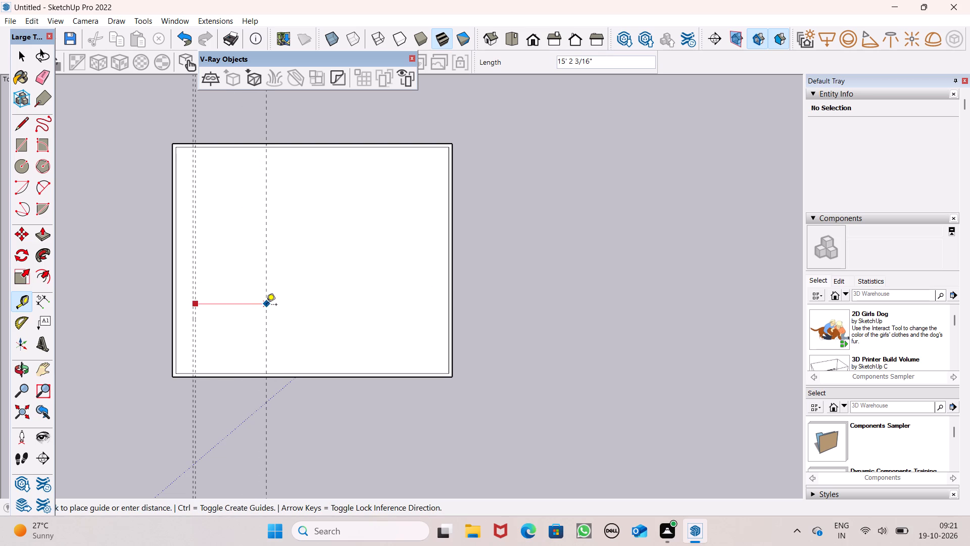
{"action": "left_click", "coordinate": [268, 305]}
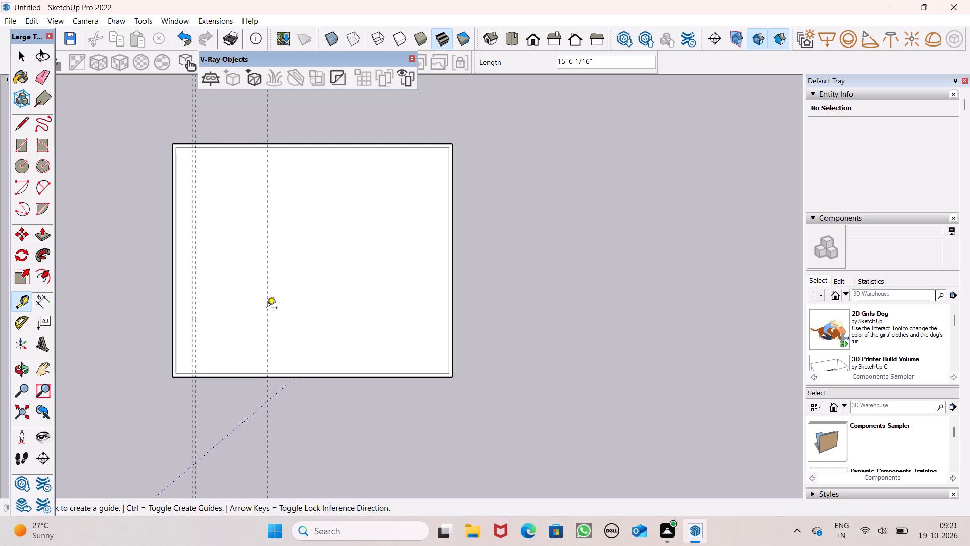
{"action": "left_click", "coordinate": [266, 309]}
{"action": "type", "text": "6\""}
{"action": "key", "text": "Return"}
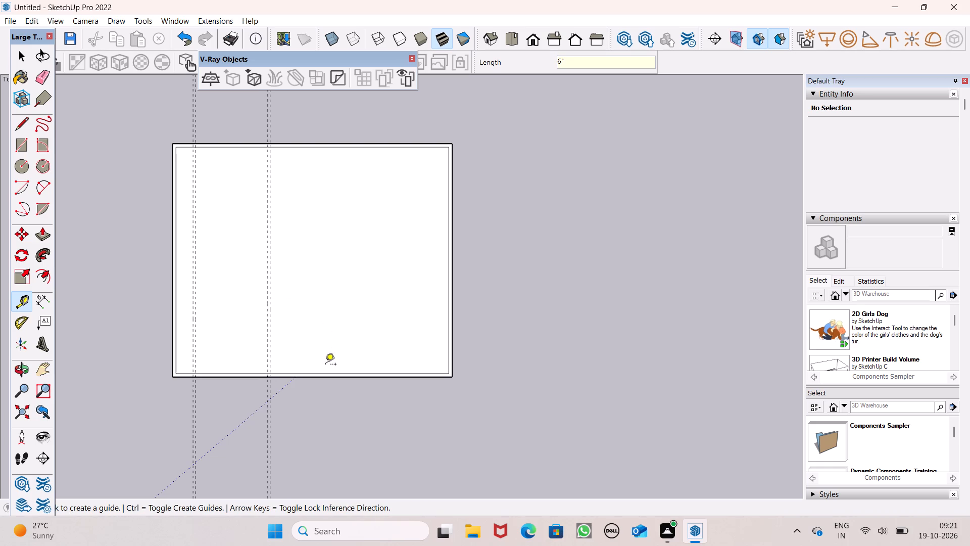
Add a third pair of parallel guides 6" apart, starting about 9' beyond the second pair.
{"action": "middle_click_drag", "start_coordinate": [315, 398], "coordinate": [315, 364]}
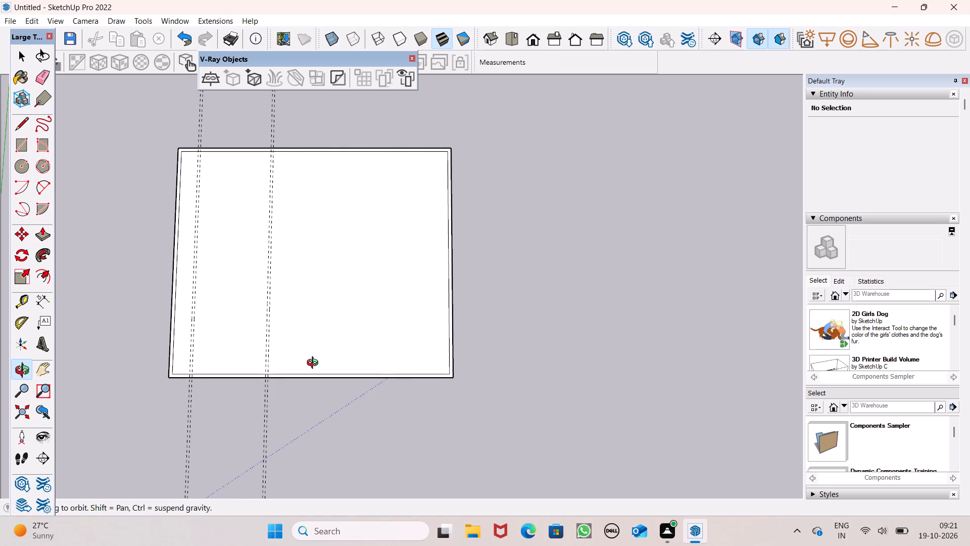
{"action": "middle_click_drag", "start_coordinate": [315, 364], "coordinate": [307, 354]}
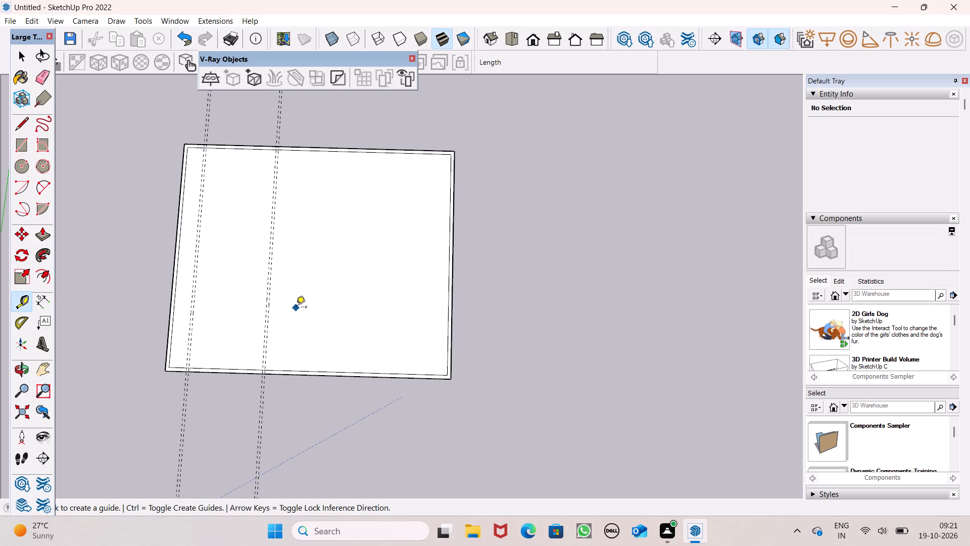
{"action": "scroll", "coordinate": [296, 306], "scroll_direction": "up", "scroll_amount": 2}
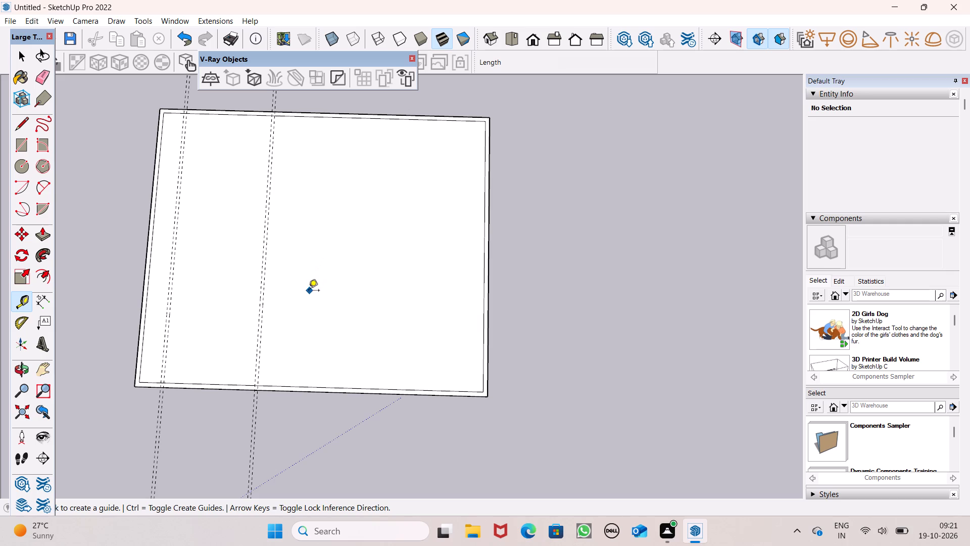
{"action": "scroll", "coordinate": [292, 294], "scroll_direction": "up", "scroll_amount": 3}
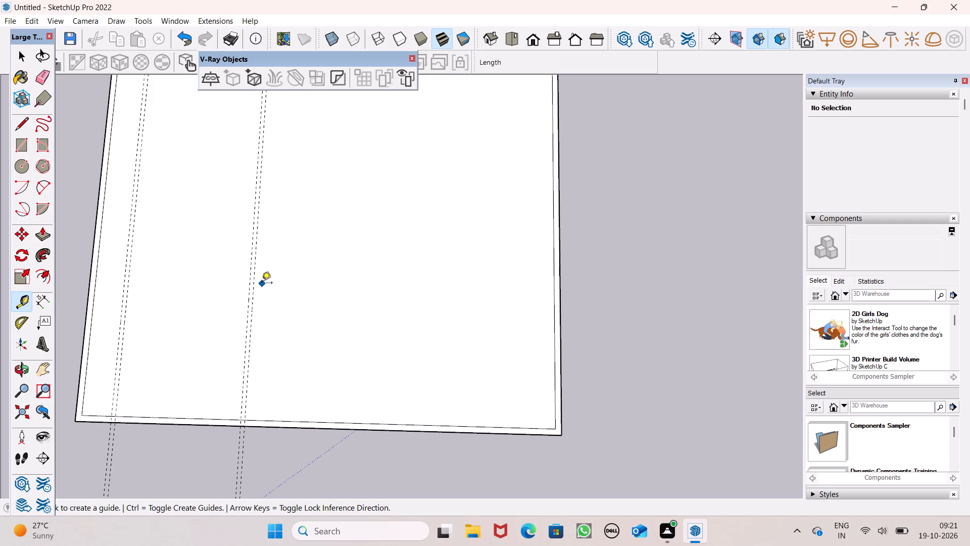
{"action": "left_click", "coordinate": [255, 280]}
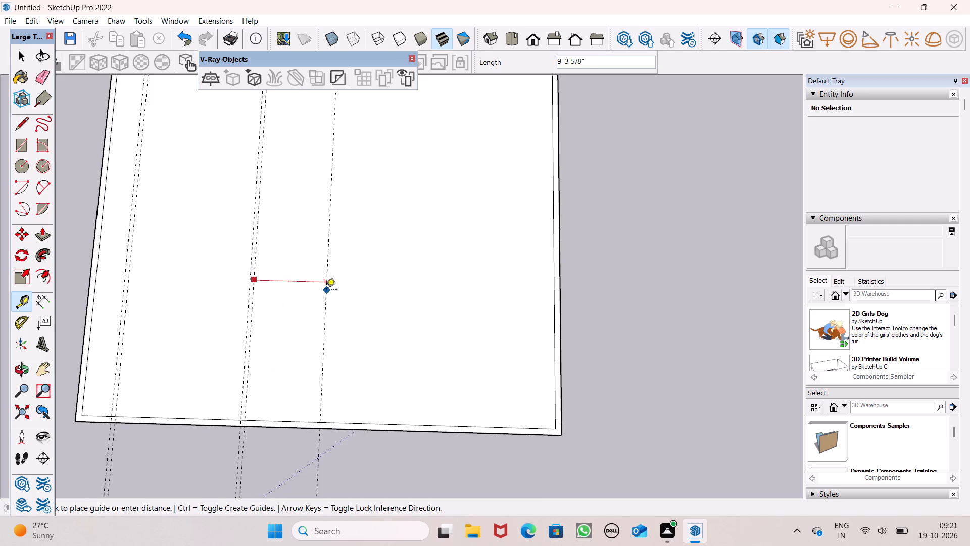
{"action": "left_click", "coordinate": [327, 290]}
{"action": "left_click", "coordinate": [326, 290]}
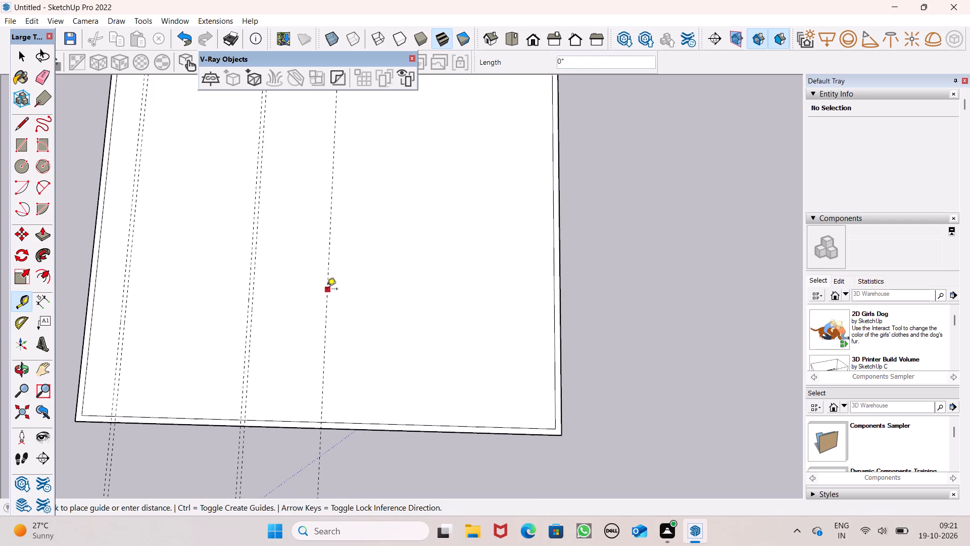
{"action": "type", "text": "6\""}
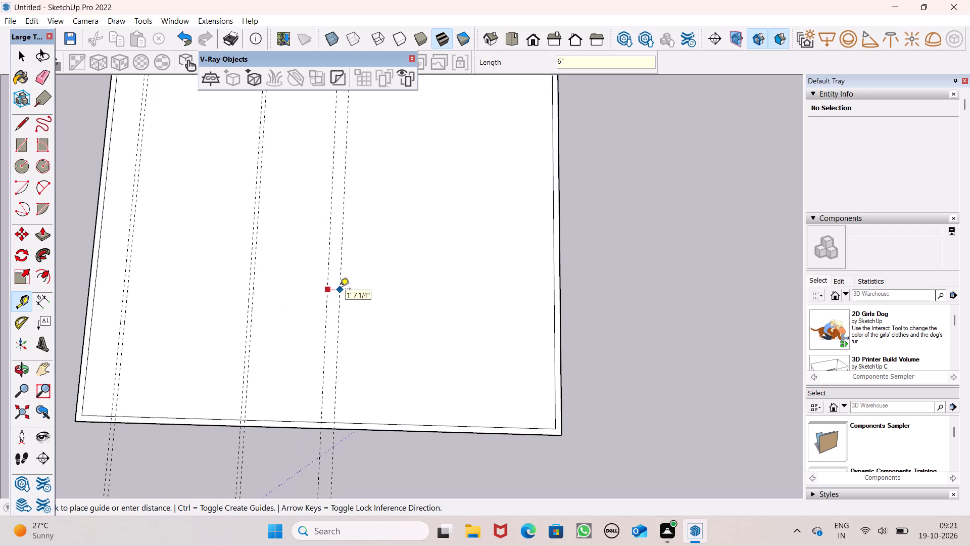
{"action": "key", "text": "Return"}
Add a fourth pair of parallel guides 6" apart, starting about 20' 11" beyond the third pair.
{"action": "scroll", "coordinate": [271, 291], "scroll_direction": "down", "scroll_amount": 2}
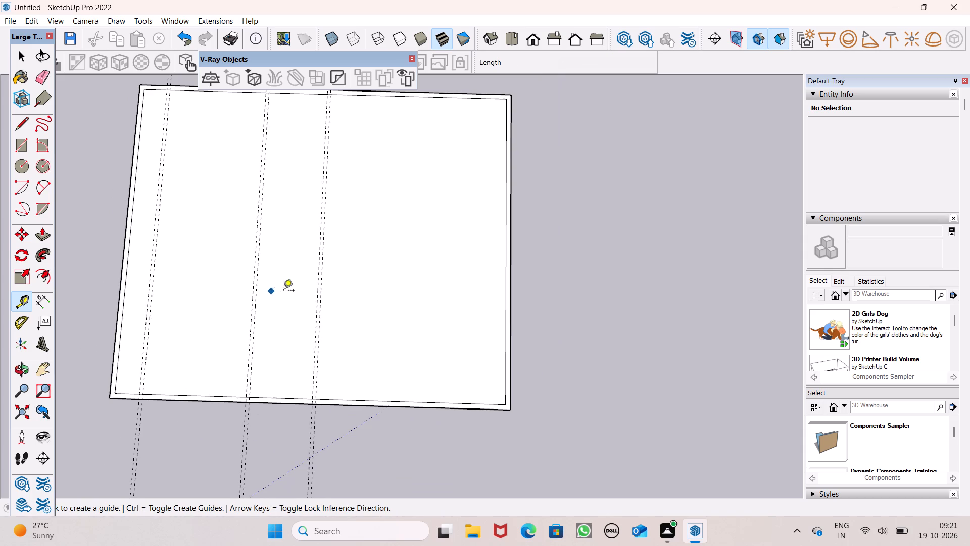
{"action": "scroll", "coordinate": [446, 269], "scroll_direction": "up", "scroll_amount": 3}
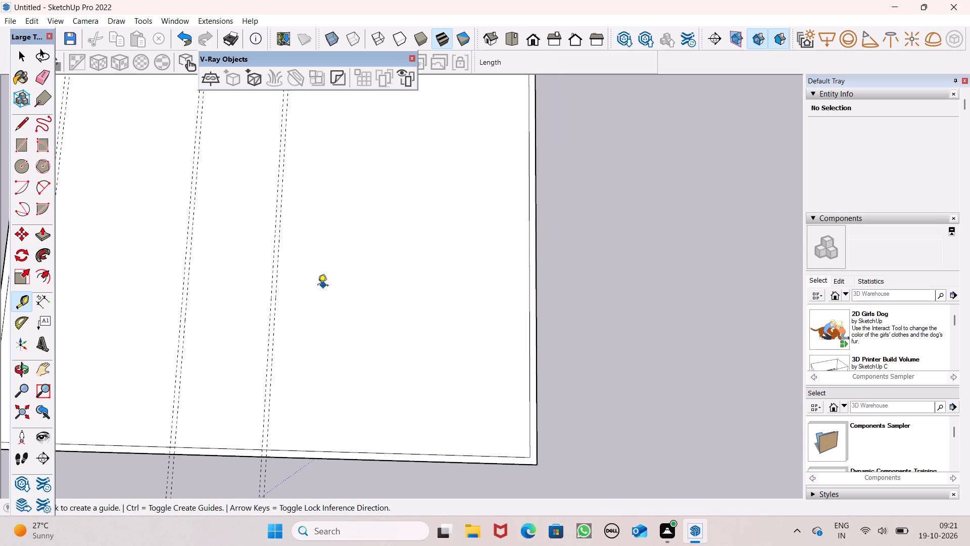
{"action": "left_click", "coordinate": [274, 286]}
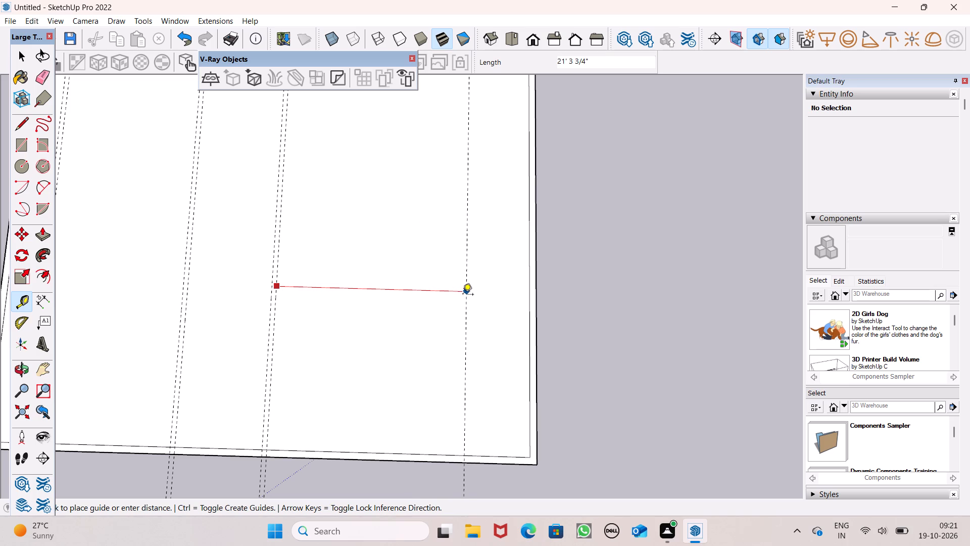
{"action": "left_click", "coordinate": [463, 295]}
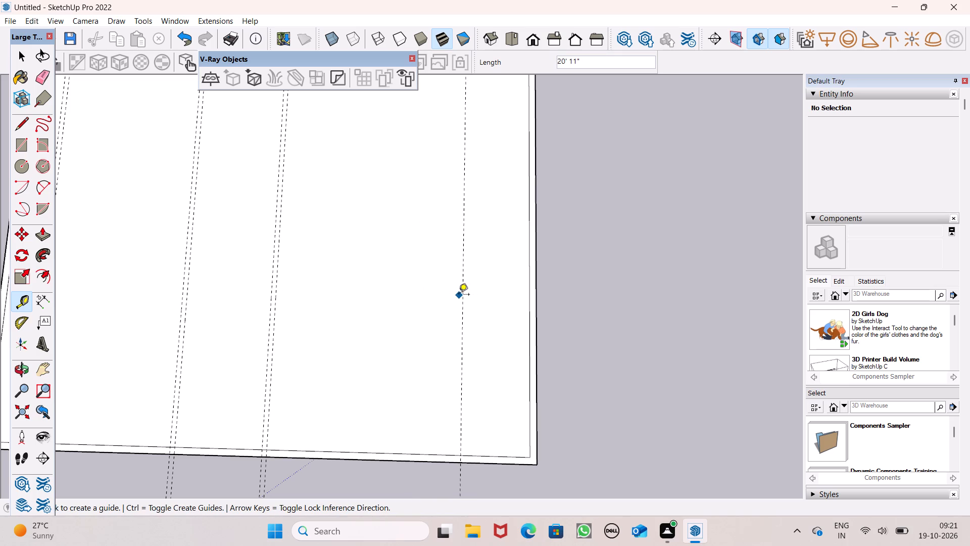
{"action": "left_click", "coordinate": [461, 295]}
{"action": "type", "text": "6\""}
{"action": "key", "text": "Return"}
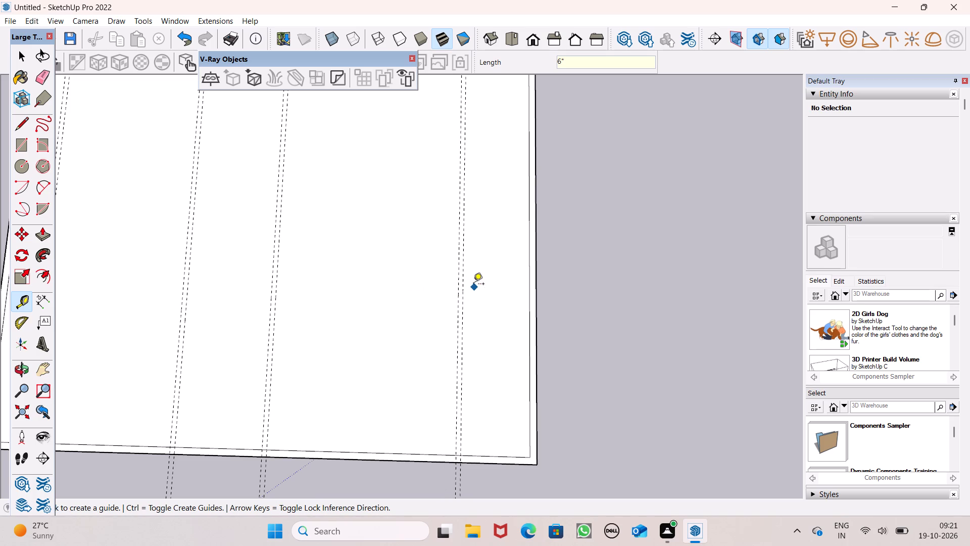
Place a guide about 4' 5" inside the inner outline's front edge, crossing the existing pairs, and a parallel guide 6" further in.
{"action": "scroll", "coordinate": [473, 284], "scroll_direction": "down", "scroll_amount": 4}
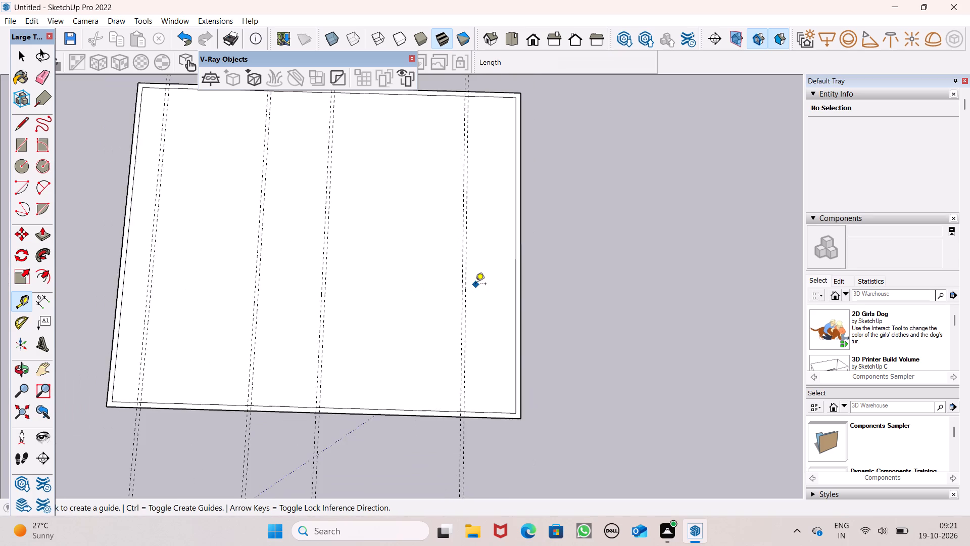
{"action": "scroll", "coordinate": [475, 285], "scroll_direction": "down", "scroll_amount": 4}
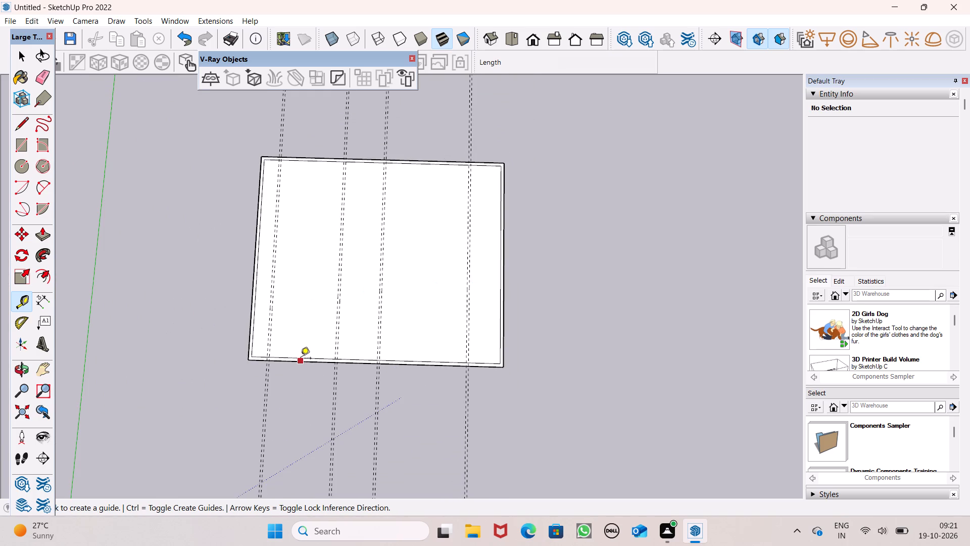
{"action": "scroll", "coordinate": [301, 359], "scroll_direction": "up", "scroll_amount": 14}
{"action": "left_click", "coordinate": [302, 363]}
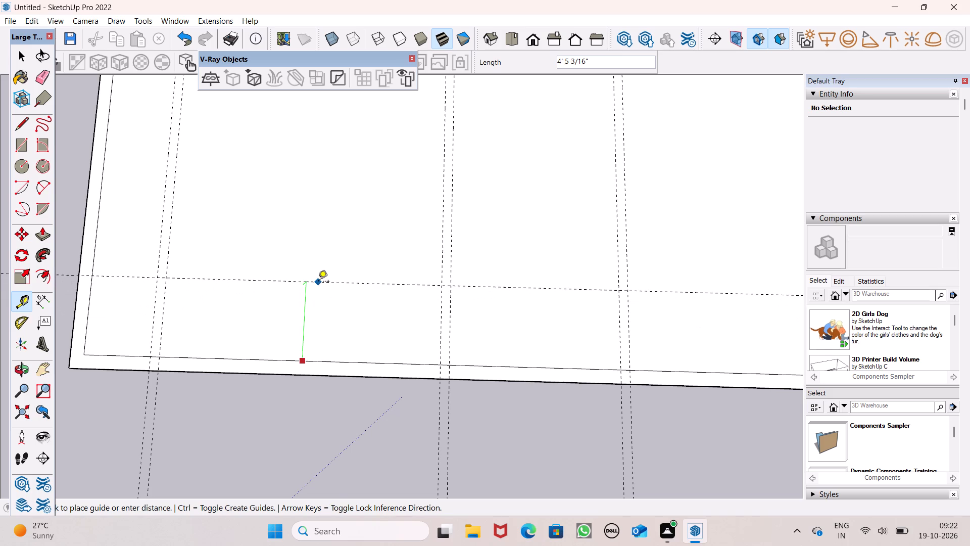
{"action": "left_click", "coordinate": [318, 282]}
{"action": "left_click", "coordinate": [311, 282]}
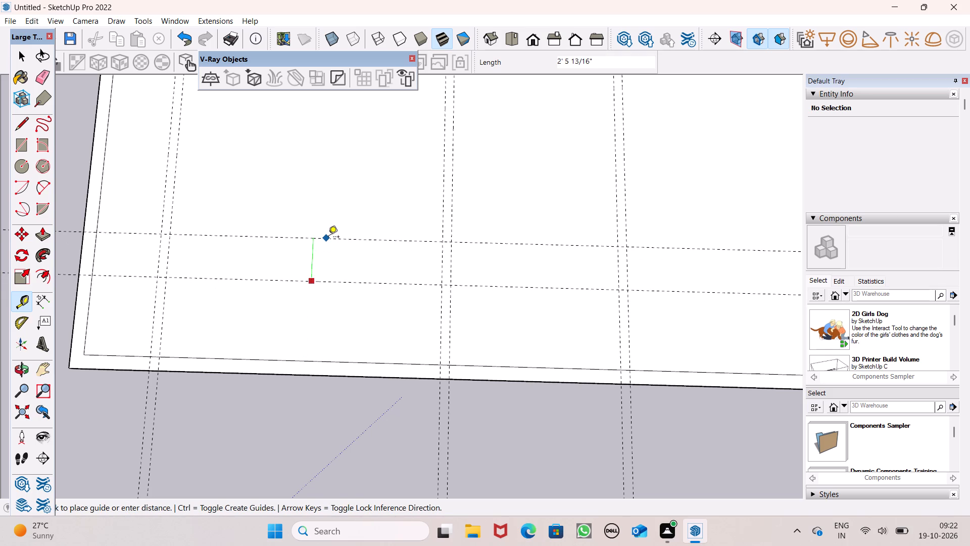
{"action": "type", "text": "6\"\""}
{"action": "key", "text": "Return"}
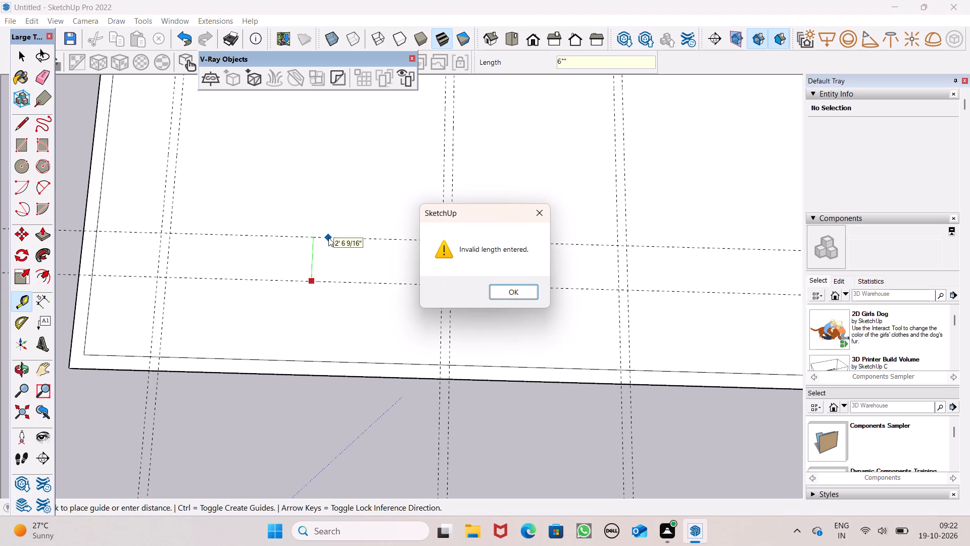
{"action": "left_click", "coordinate": [504, 294]}
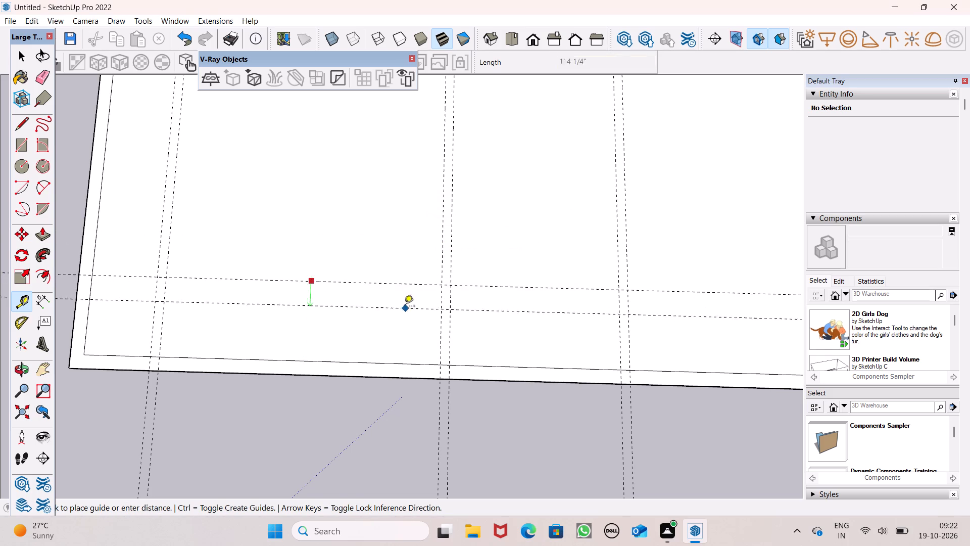
{"action": "type", "text": "6\""}
{"action": "key", "text": "Return"}
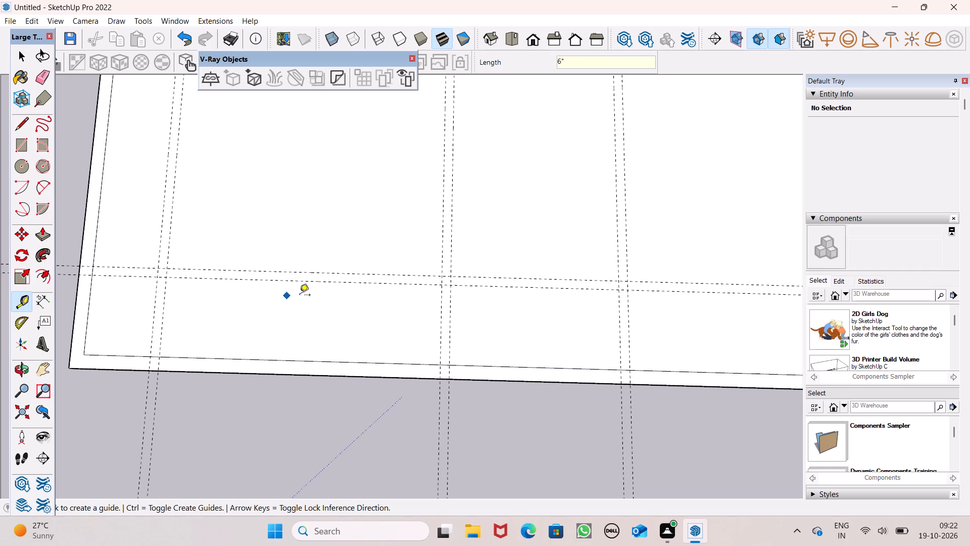
Add a second crossing pair of guides 6" apart, starting about 8' 11" beyond the first crossing pair along the green axis.
{"action": "scroll", "coordinate": [301, 295], "scroll_direction": "down", "scroll_amount": 4}
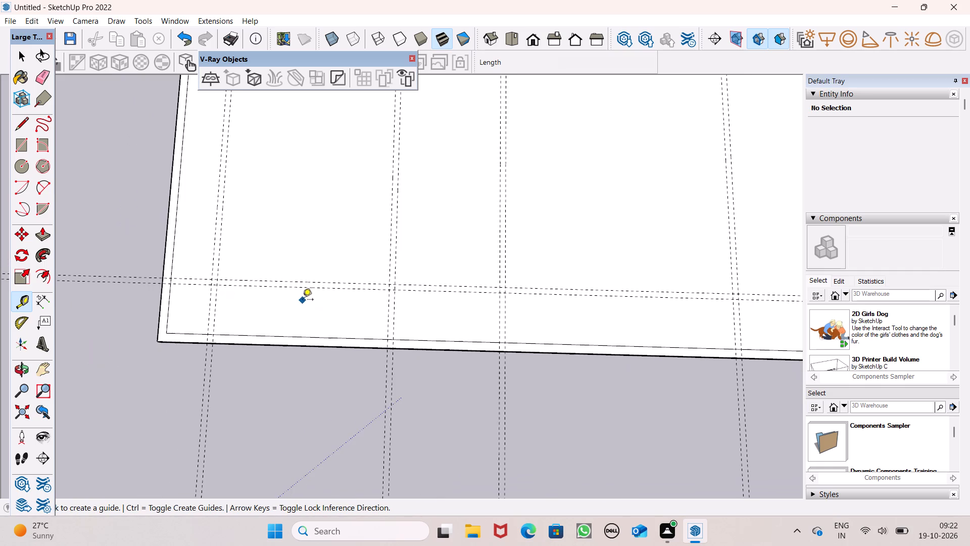
{"action": "scroll", "coordinate": [303, 300], "scroll_direction": "down", "scroll_amount": 1}
{"action": "scroll", "coordinate": [412, 282], "scroll_direction": "down", "scroll_amount": 4}
{"action": "scroll", "coordinate": [518, 72], "scroll_direction": "up", "scroll_amount": 2}
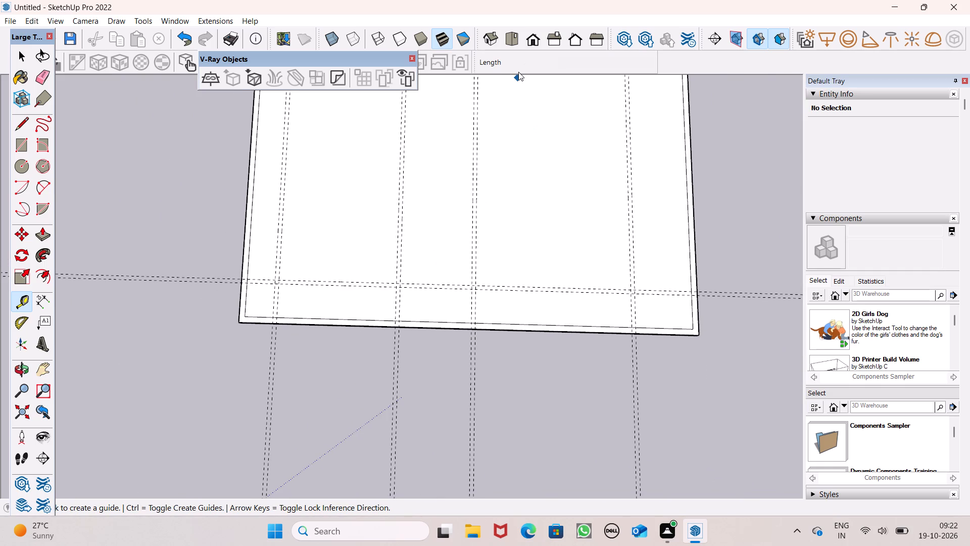
{"action": "scroll", "coordinate": [518, 72], "scroll_direction": "up", "scroll_amount": 5}
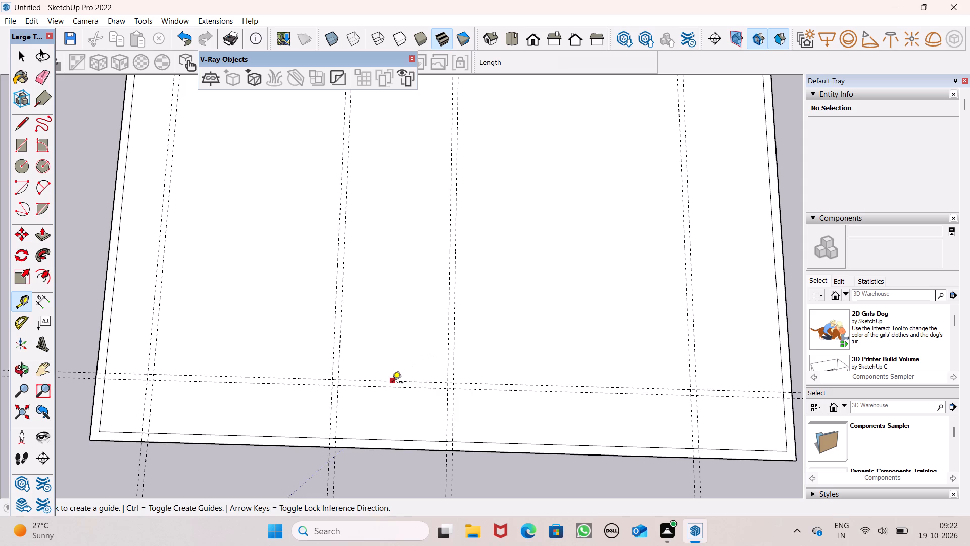
{"action": "left_click", "coordinate": [392, 383]}
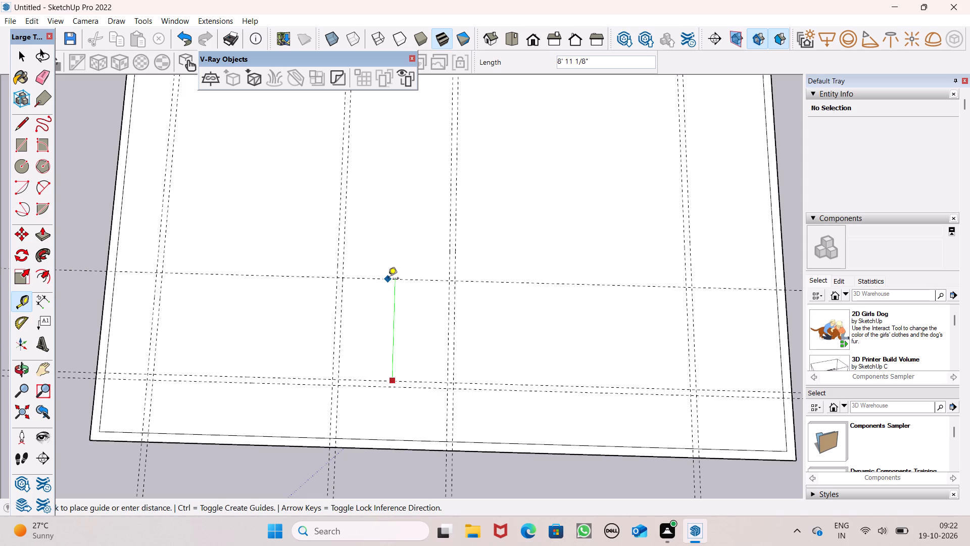
{"action": "left_click", "coordinate": [388, 279]}
{"action": "left_click", "coordinate": [387, 282]}
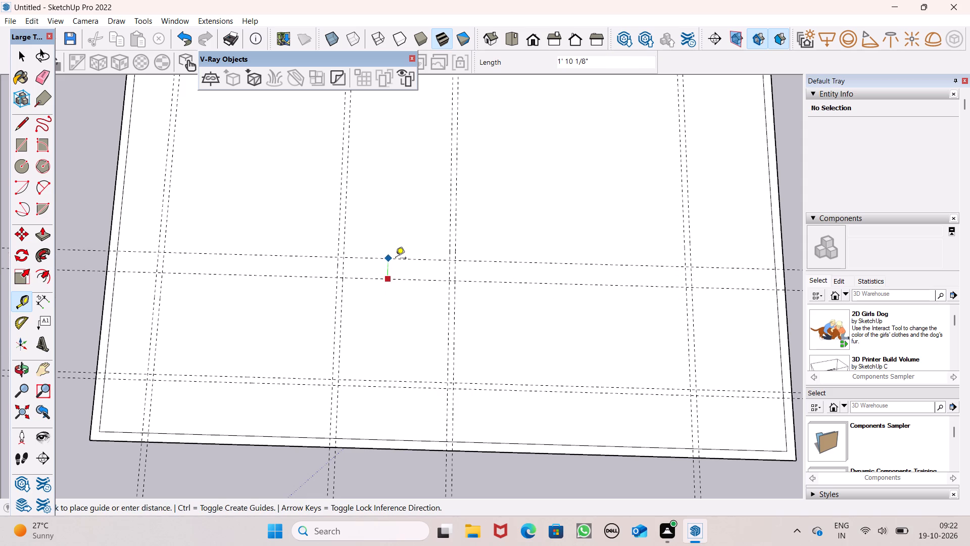
{"action": "type", "text": "6\""}
{"action": "key", "text": "Return"}
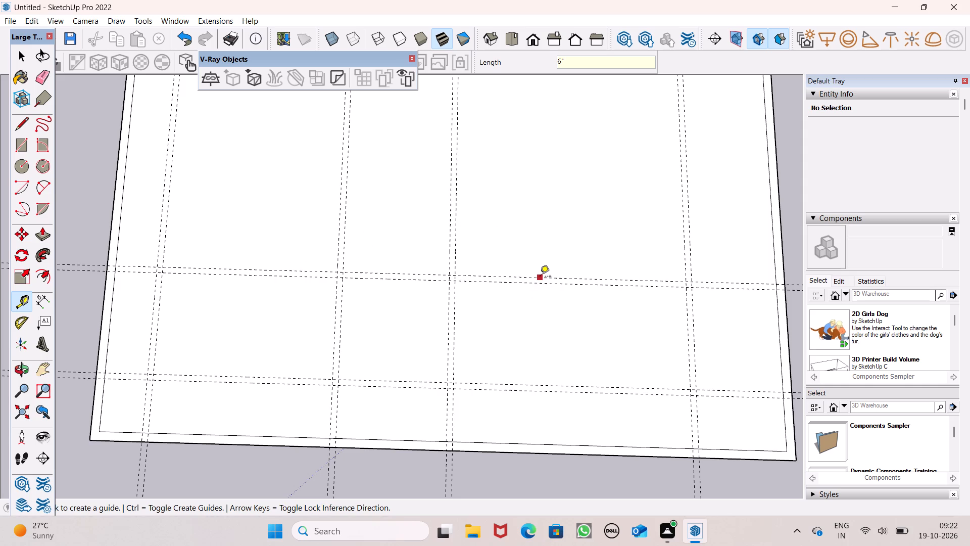
Add a third crossing pair of guides 6" apart, starting about 7' 8" beyond the second crossing pair.
{"action": "left_click", "coordinate": [540, 275]}
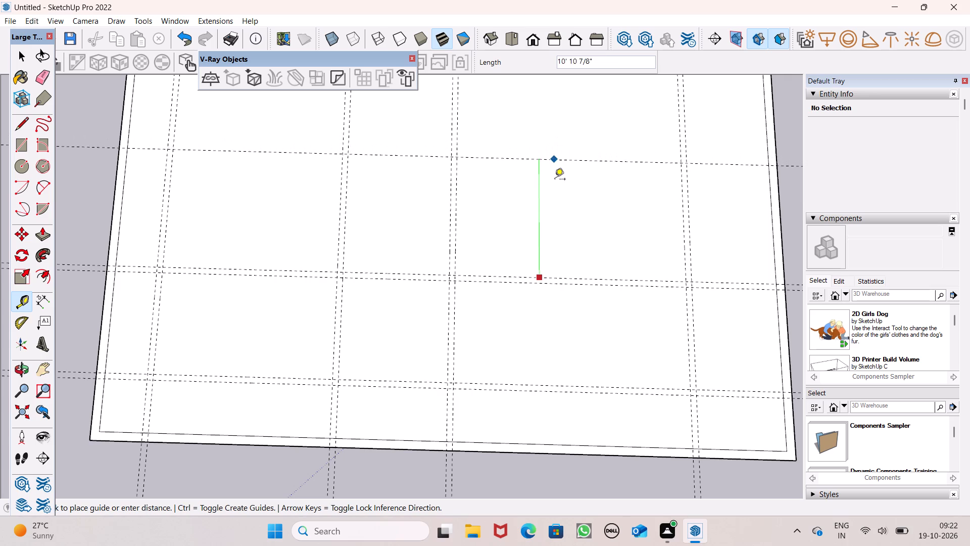
{"action": "left_click", "coordinate": [552, 194]}
{"action": "left_click", "coordinate": [548, 196]}
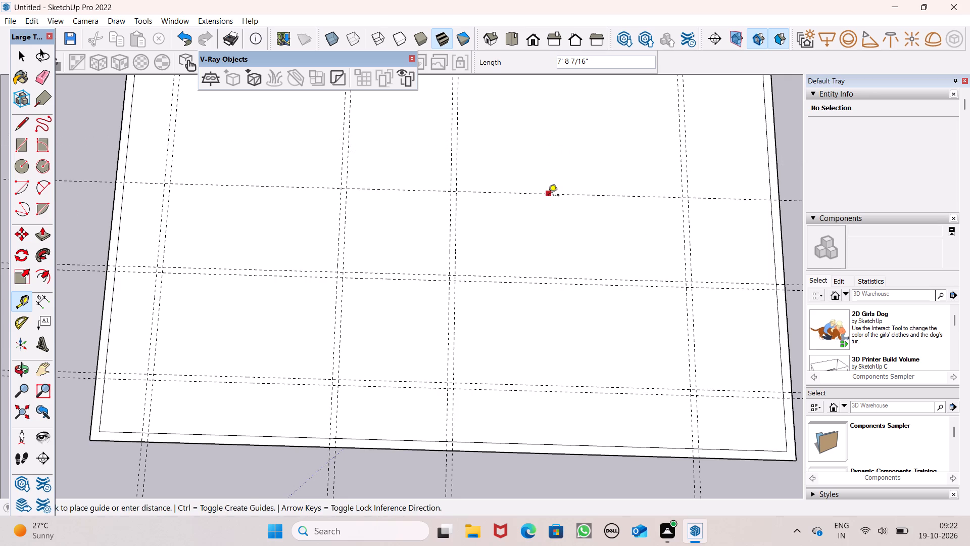
{"action": "type", "text": "6\""}
{"action": "key", "text": "Return"}
{"action": "key", "text": "space"}
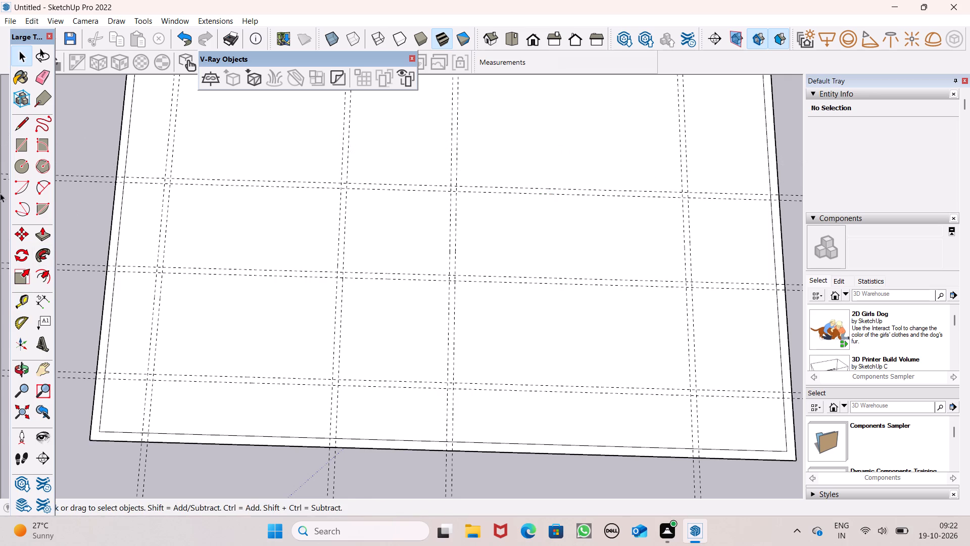
Place a guide about 5' 4" inside the inner outline's back edge, and a parallel guide 6" further in.
{"action": "left_click", "coordinate": [29, 153]}
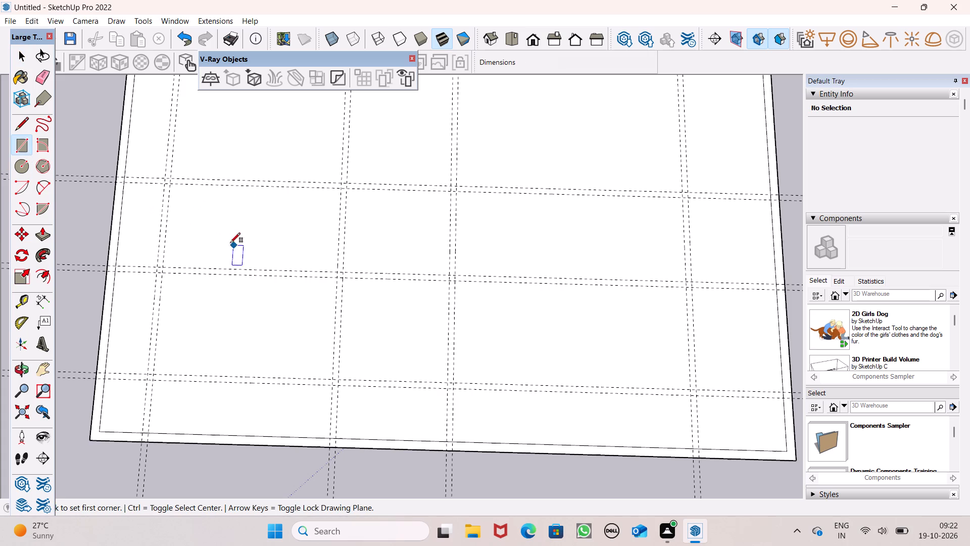
{"action": "scroll", "coordinate": [258, 336], "scroll_direction": "down", "scroll_amount": 12}
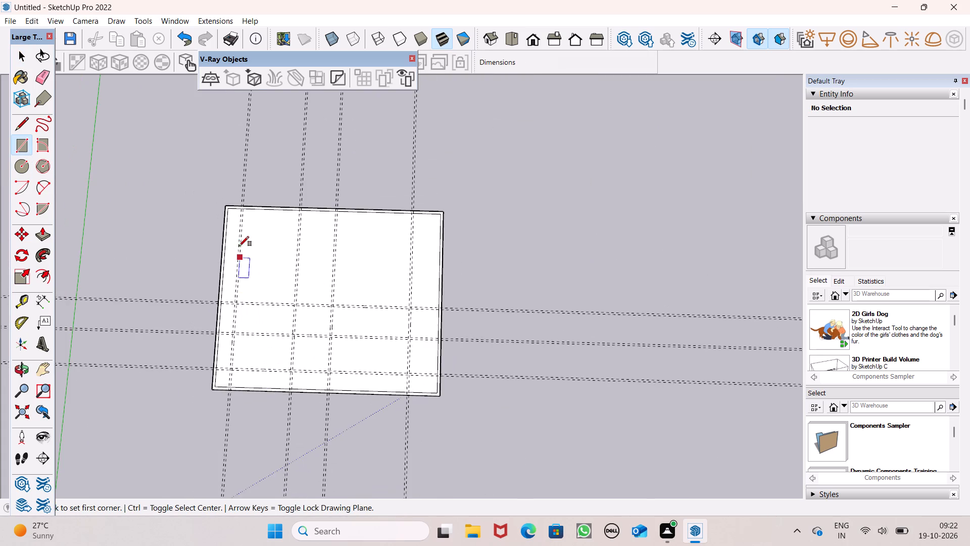
{"action": "scroll", "coordinate": [237, 244], "scroll_direction": "up", "scroll_amount": 9}
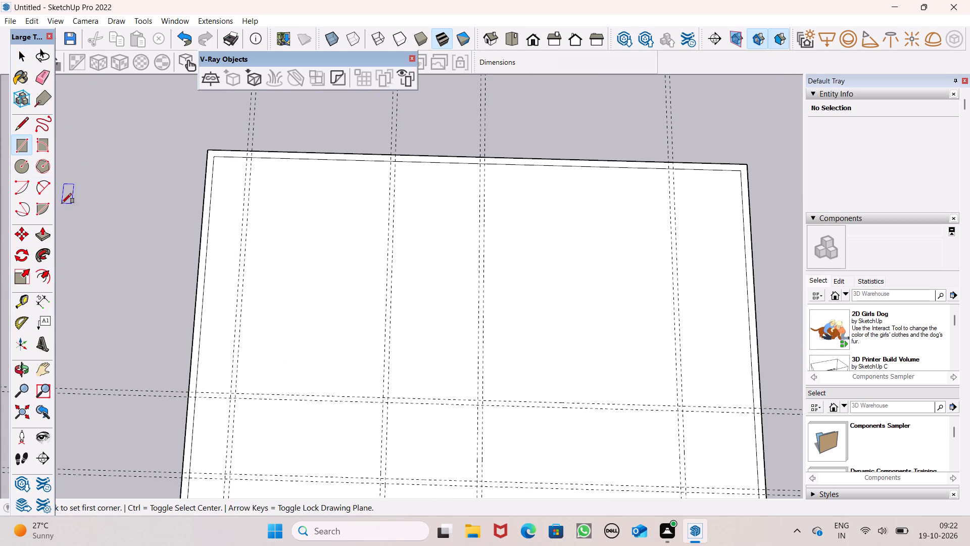
{"action": "left_click", "coordinate": [23, 305]}
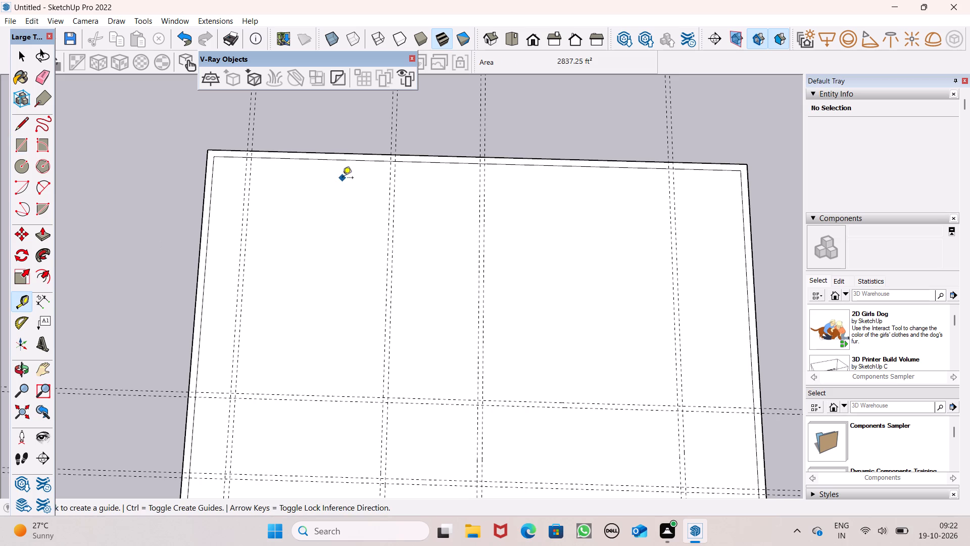
{"action": "left_click", "coordinate": [439, 164]}
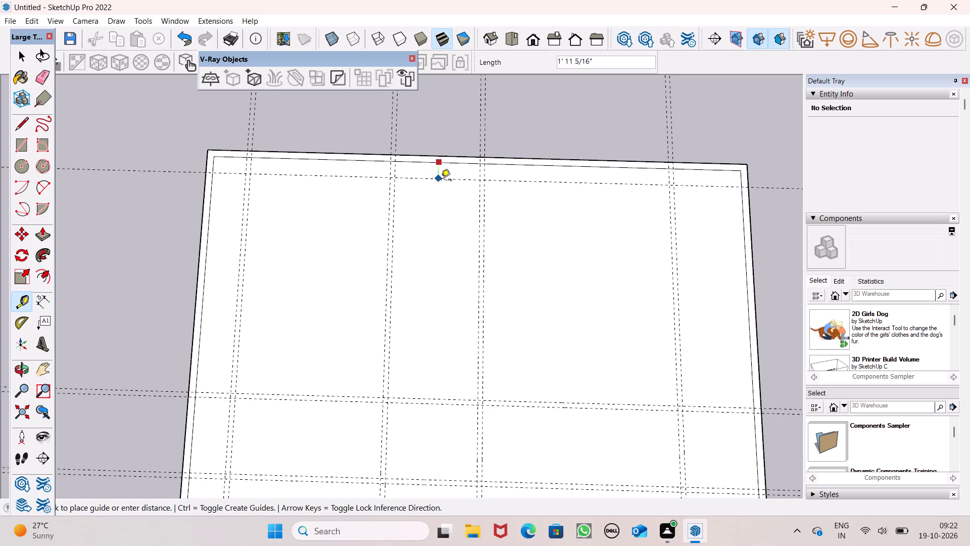
{"action": "left_click", "coordinate": [441, 209]}
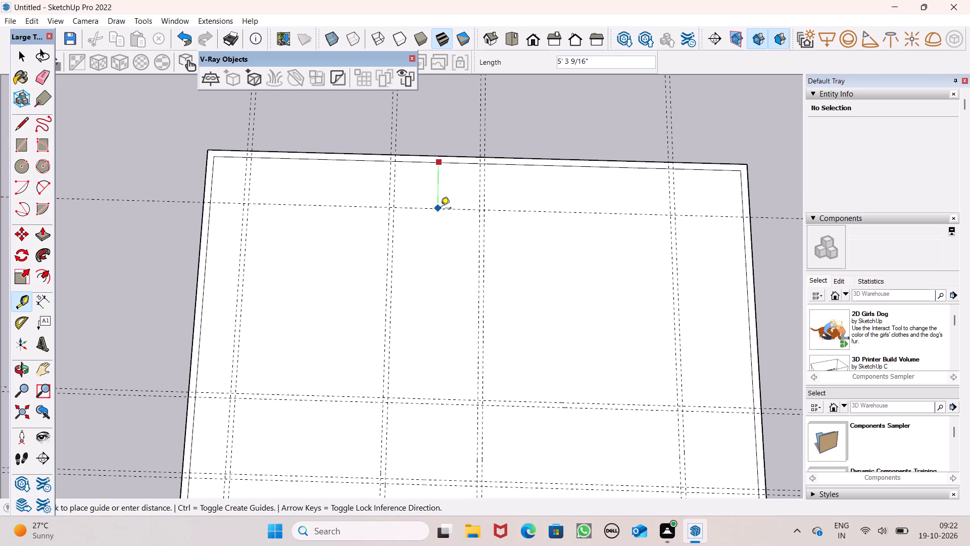
{"action": "left_click", "coordinate": [441, 210]}
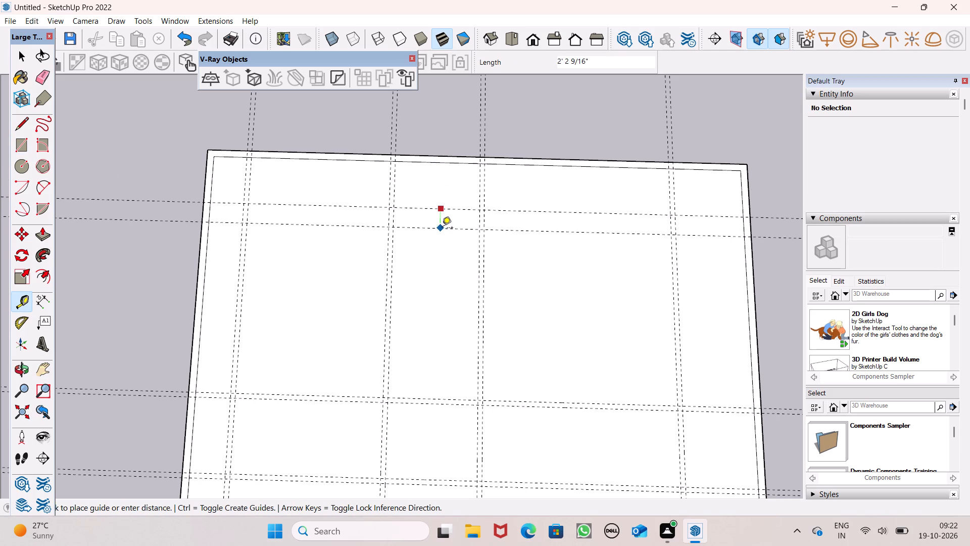
{"action": "key", "text": "6"}
{"action": "key", "text": "shift+quotedbl"}
{"action": "key", "text": "Return"}
{"action": "key", "text": "space"}
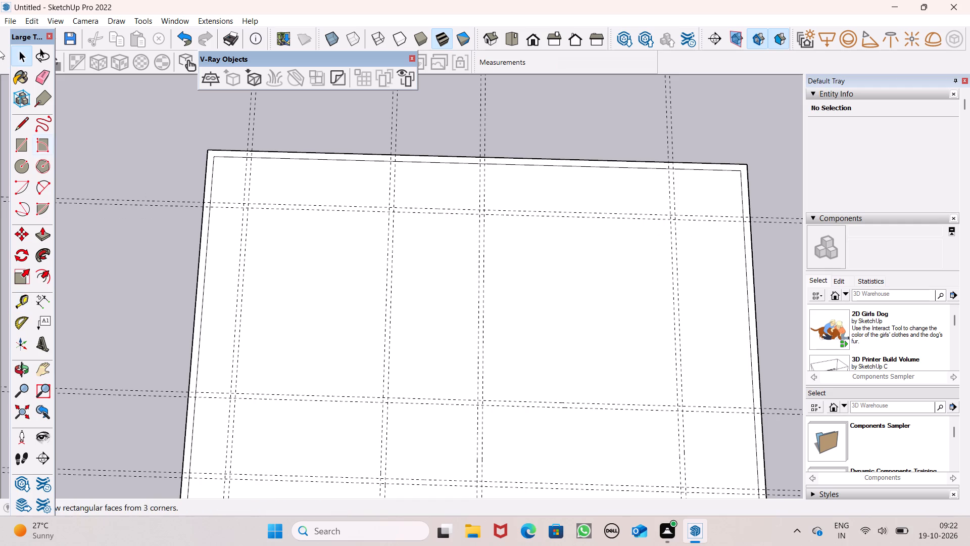
Draw a rectangle about 54' 10" by 6" between the rearmost guide pair, from the first lengthwise pair to the inner outline's far side edge.
{"action": "left_click", "coordinate": [23, 156]}
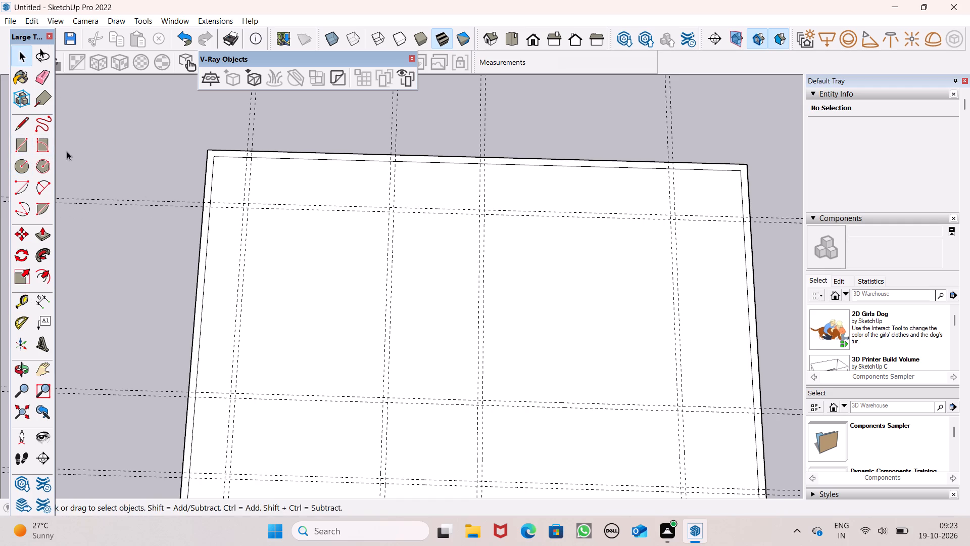
{"action": "left_click", "coordinate": [25, 141]}
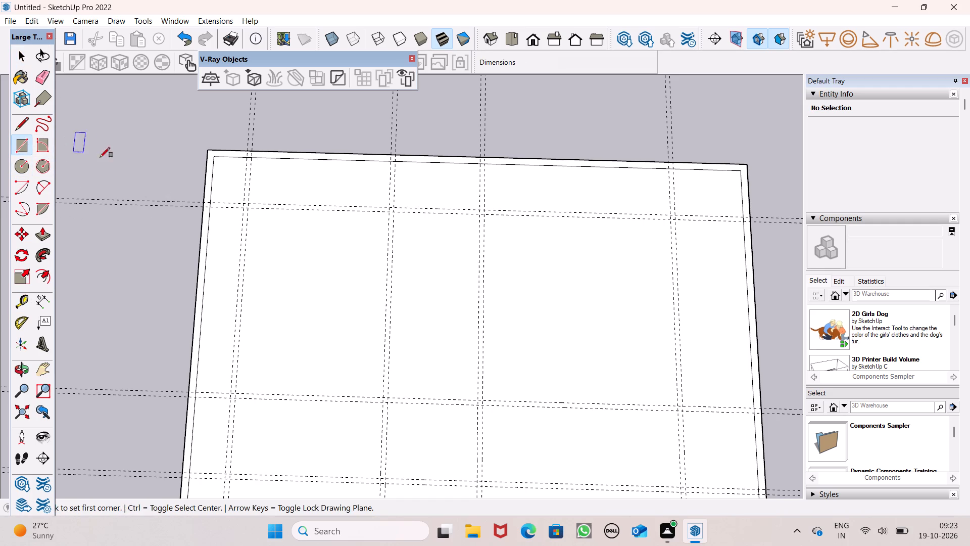
{"action": "left_click", "coordinate": [244, 202]}
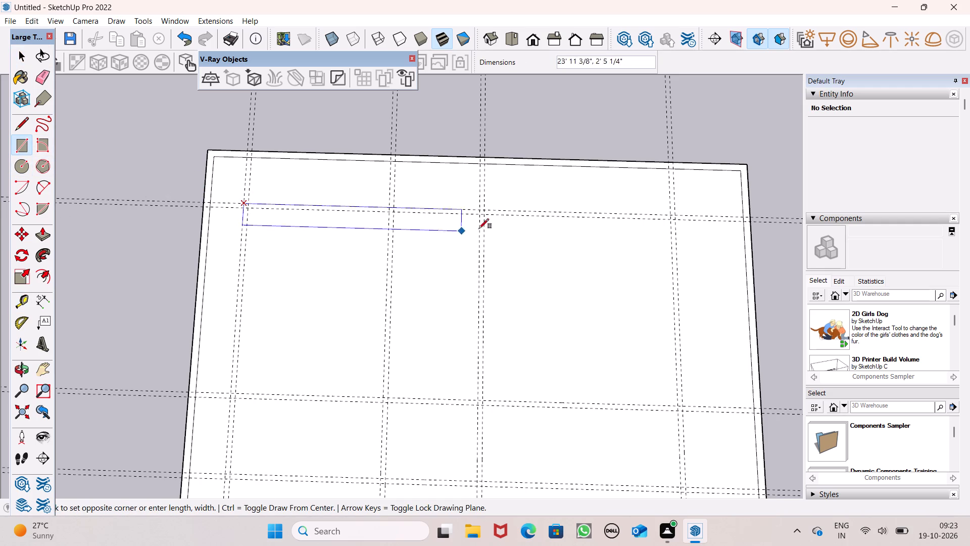
{"action": "scroll", "coordinate": [753, 226], "scroll_direction": "up", "scroll_amount": 7}
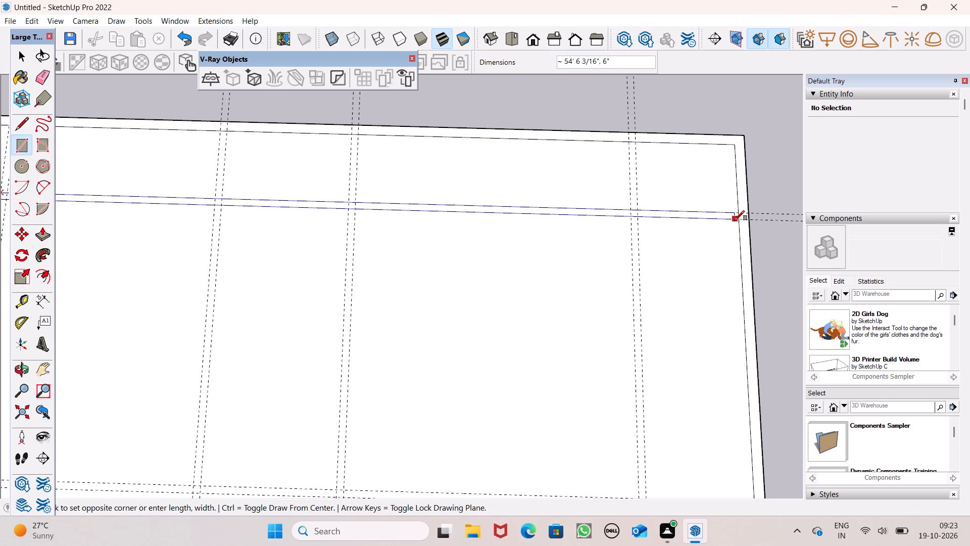
{"action": "scroll", "coordinate": [739, 220], "scroll_direction": "up", "scroll_amount": 7}
{"action": "left_click", "coordinate": [737, 217]}
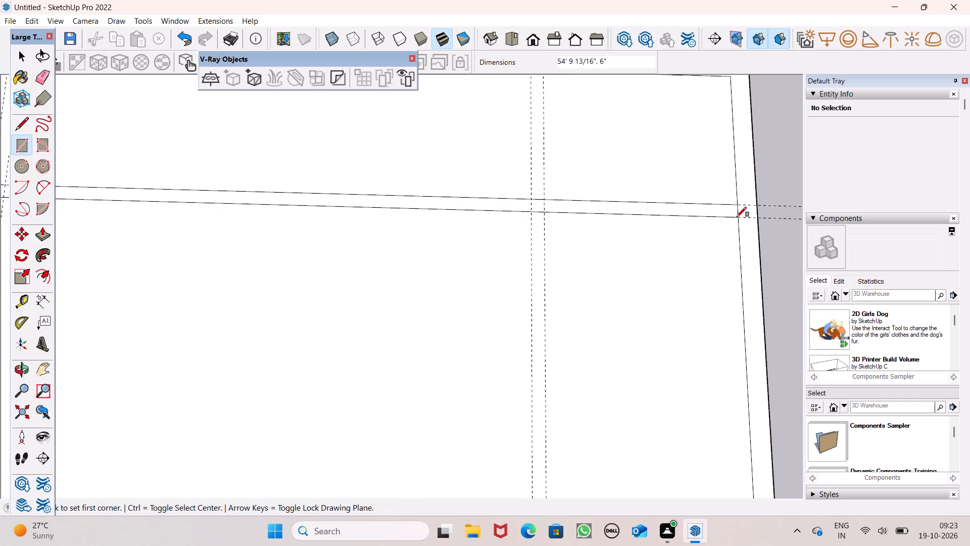
Draw a 6" wide rectangle about 21' long within the fourth lengthwise guide pair, from the rear strip to the third crossing pair.
{"action": "scroll", "coordinate": [605, 153], "scroll_direction": "down", "scroll_amount": 13}
{"action": "scroll", "coordinate": [570, 112], "scroll_direction": "down", "scroll_amount": 4}
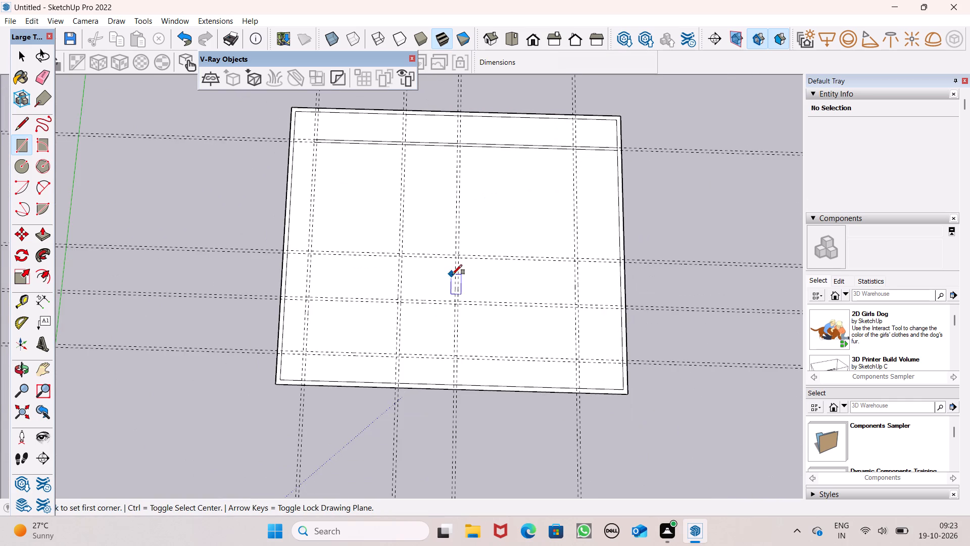
{"action": "scroll", "coordinate": [469, 278], "scroll_direction": "down", "scroll_amount": 1}
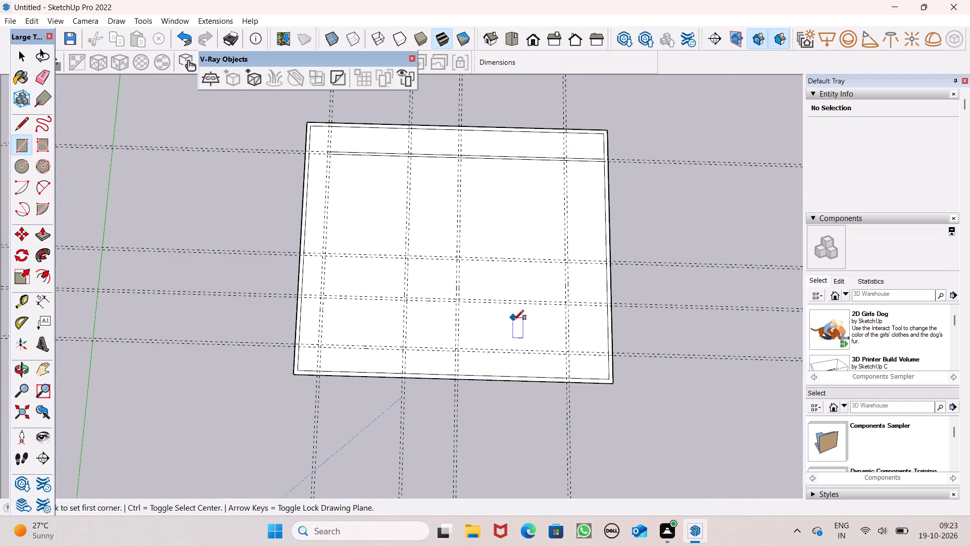
{"action": "scroll", "coordinate": [616, 405], "scroll_direction": "up", "scroll_amount": 1}
{"action": "scroll", "coordinate": [568, 367], "scroll_direction": "up", "scroll_amount": 3}
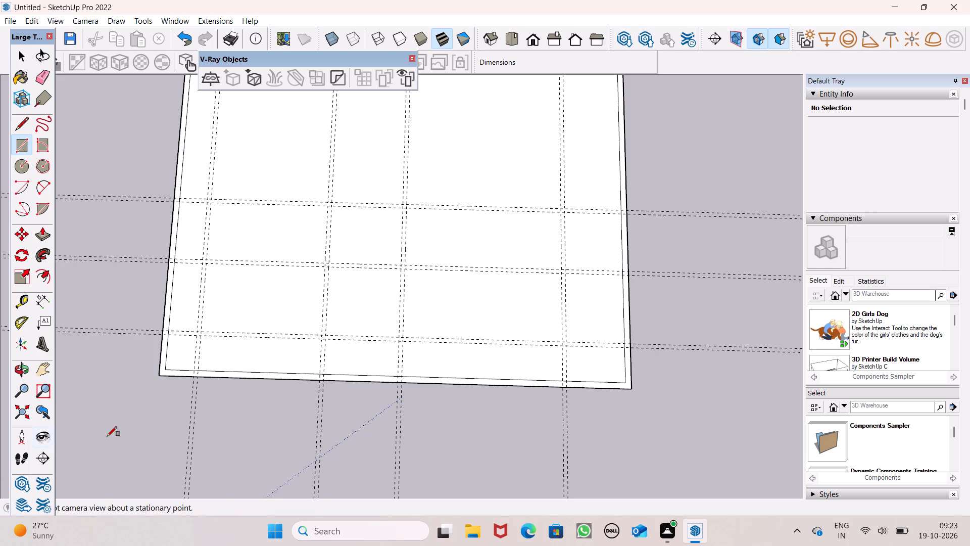
{"action": "scroll", "coordinate": [371, 461], "scroll_direction": "down", "scroll_amount": 2}
{"action": "scroll", "coordinate": [439, 338], "scroll_direction": "down", "scroll_amount": 3}
{"action": "scroll", "coordinate": [529, 152], "scroll_direction": "up", "scroll_amount": 5}
{"action": "left_click", "coordinate": [517, 145]}
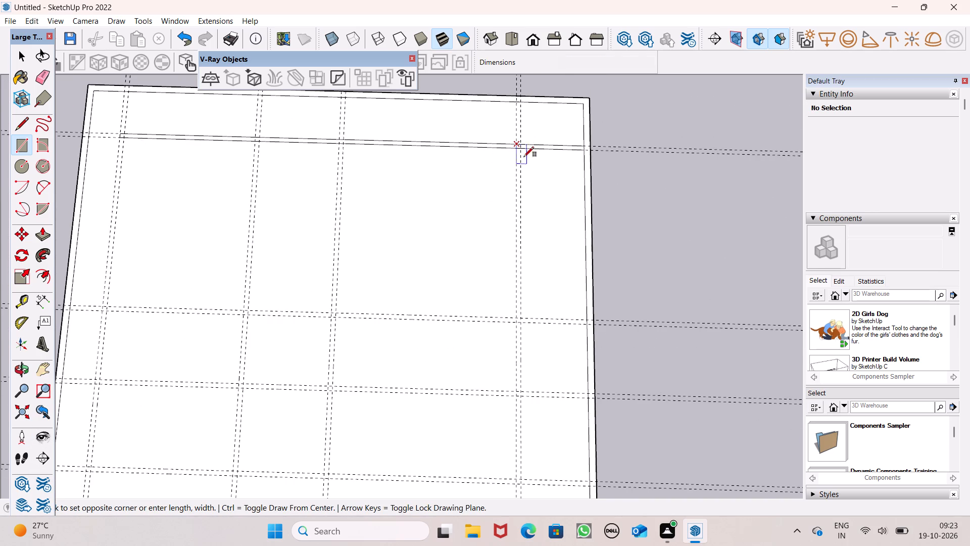
{"action": "left_click", "coordinate": [519, 325]}
{"action": "scroll", "coordinate": [513, 258], "scroll_direction": "down", "scroll_amount": 5}
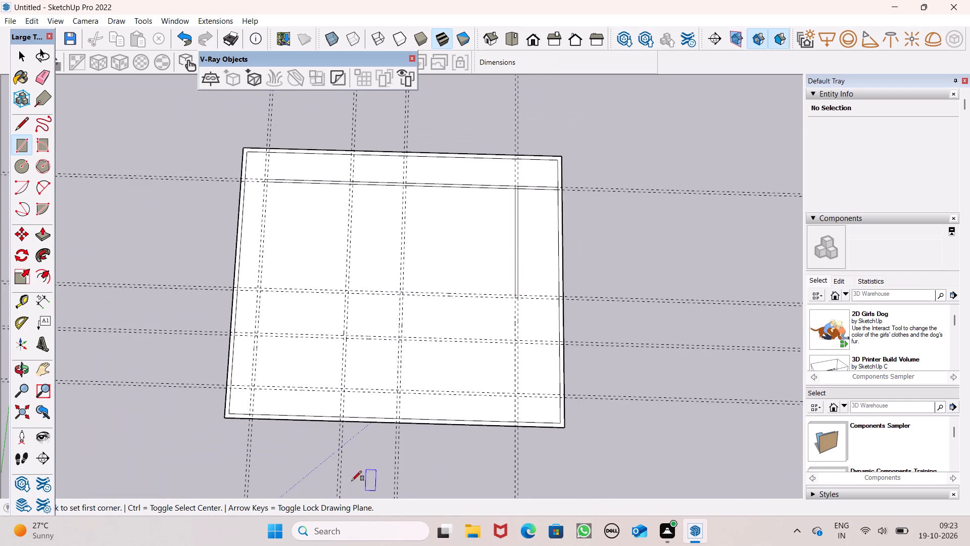
{"action": "scroll", "coordinate": [332, 444], "scroll_direction": "up", "scroll_amount": 1}
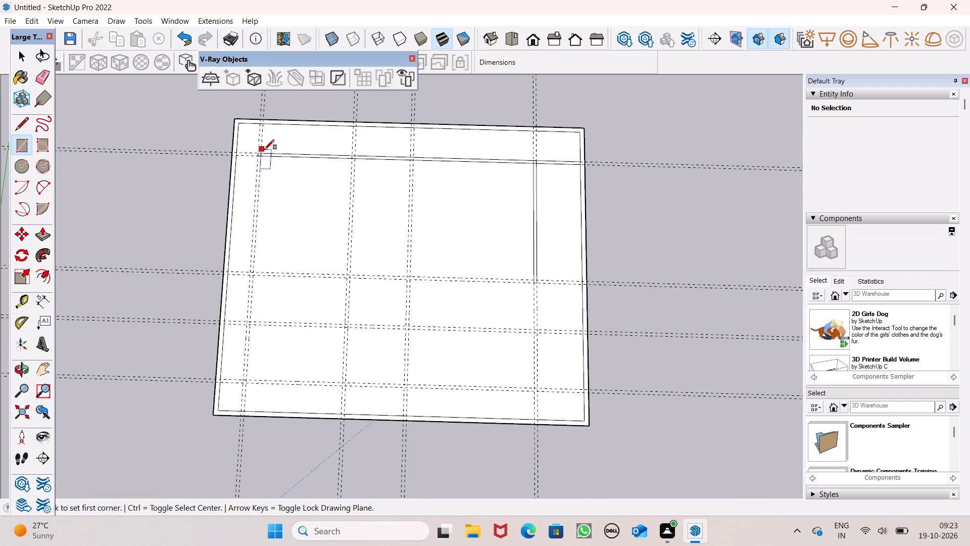
Draw a 6" wide rectangle about 38' 9" long within the first lengthwise guide pair, from the rear strip to the first crossing pair.
{"action": "left_click", "coordinate": [262, 151]}
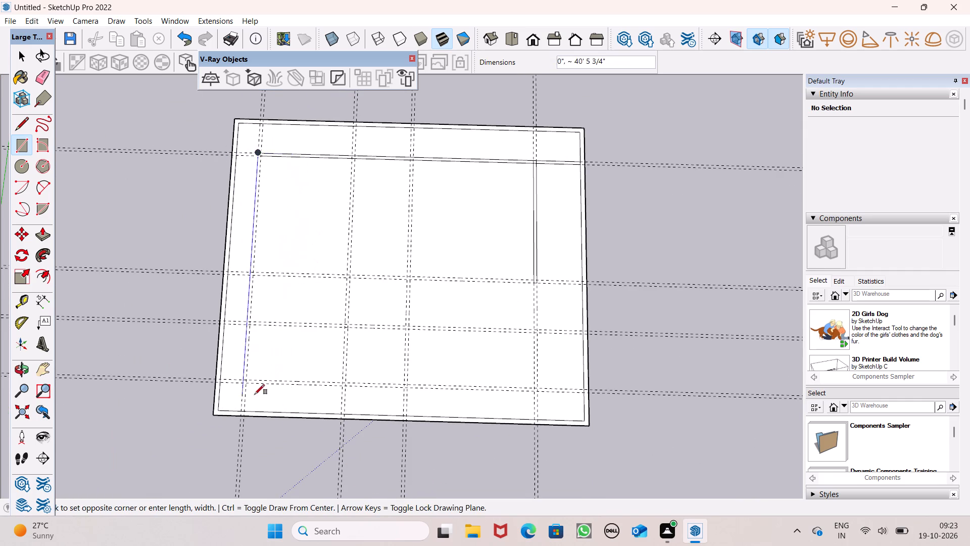
{"action": "scroll", "coordinate": [246, 388], "scroll_direction": "up", "scroll_amount": 5}
{"action": "left_click", "coordinate": [246, 383]}
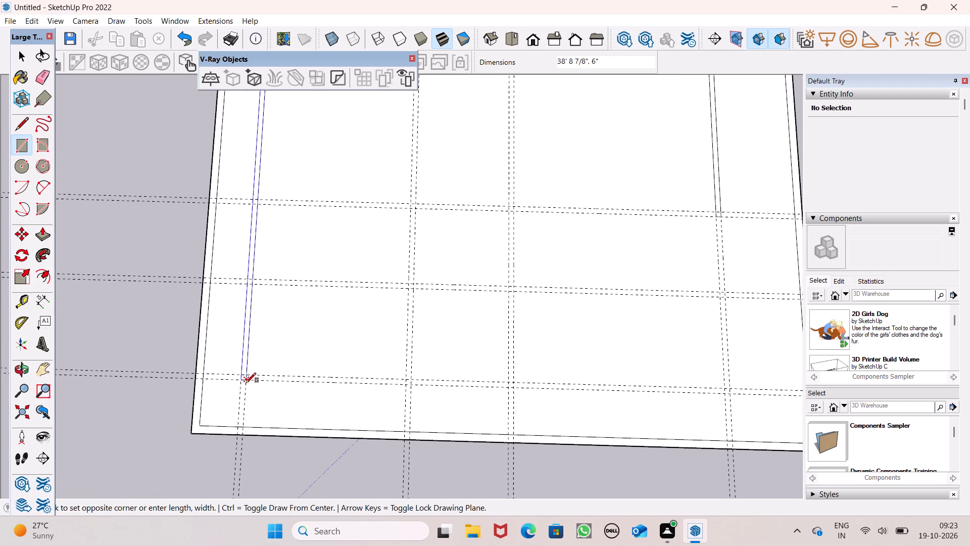
Draw a 6" wide rectangle about 16' 6" long within the first crossing guide pair, from the first to the second lengthwise pair.
{"action": "scroll", "coordinate": [299, 407], "scroll_direction": "up", "scroll_amount": 6}
{"action": "scroll", "coordinate": [227, 386], "scroll_direction": "up", "scroll_amount": 2}
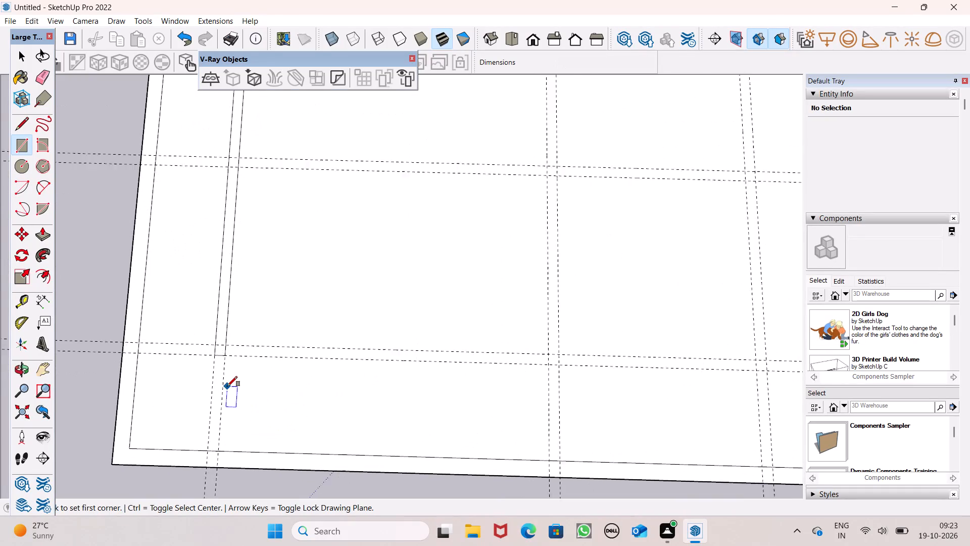
{"action": "scroll", "coordinate": [227, 386], "scroll_direction": "up", "scroll_amount": 4}
{"action": "scroll", "coordinate": [320, 284], "scroll_direction": "down", "scroll_amount": 5}
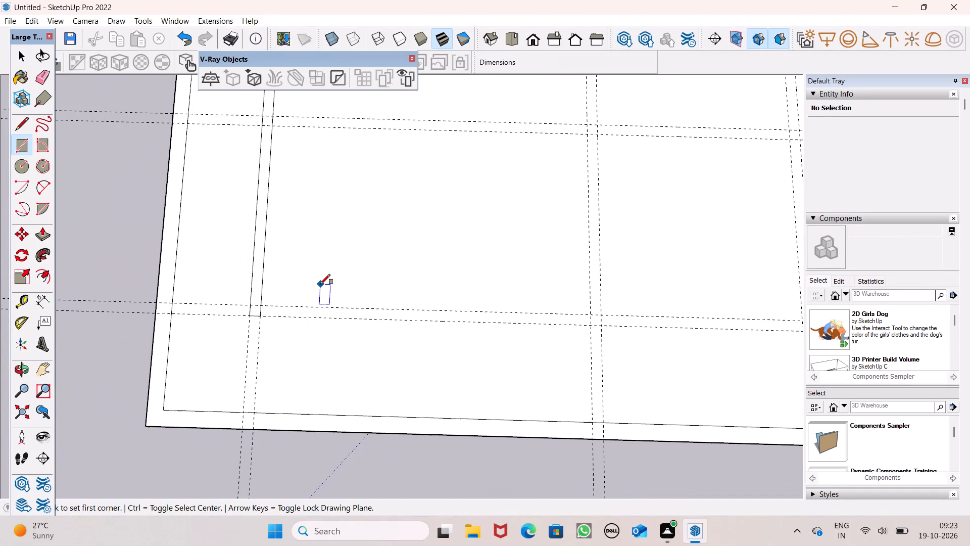
{"action": "scroll", "coordinate": [233, 323], "scroll_direction": "down", "scroll_amount": 3}
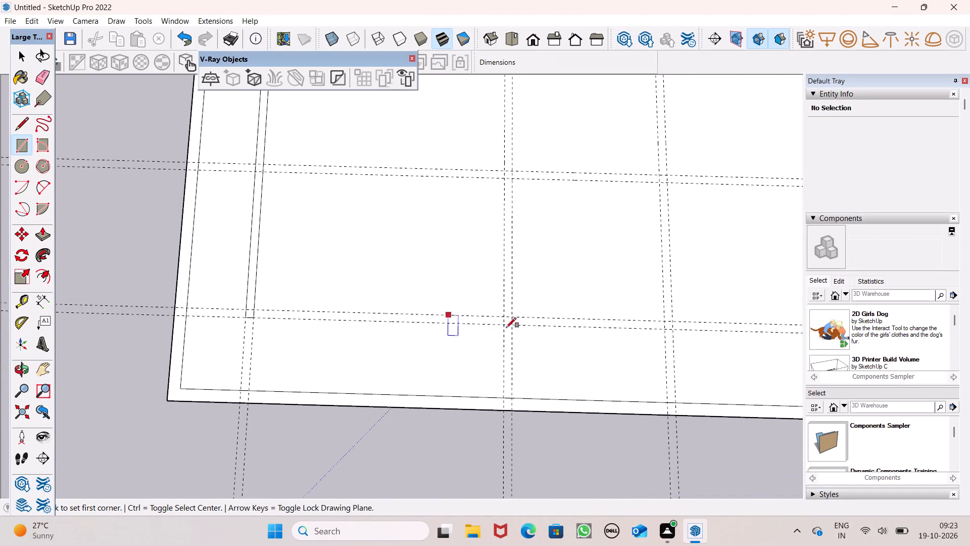
{"action": "scroll", "coordinate": [523, 328], "scroll_direction": "up", "scroll_amount": 6}
{"action": "scroll", "coordinate": [389, 313], "scroll_direction": "down", "scroll_amount": 4}
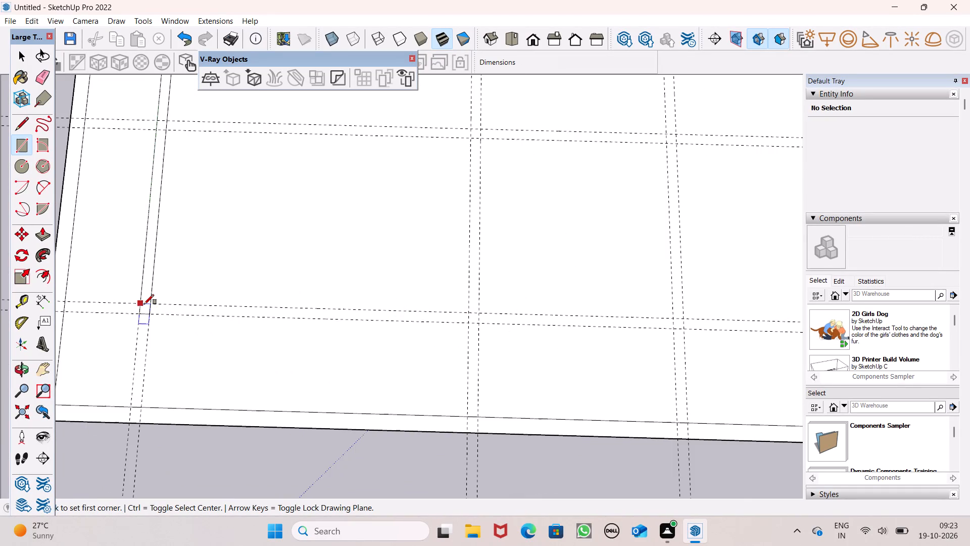
{"action": "left_click", "coordinate": [144, 304]}
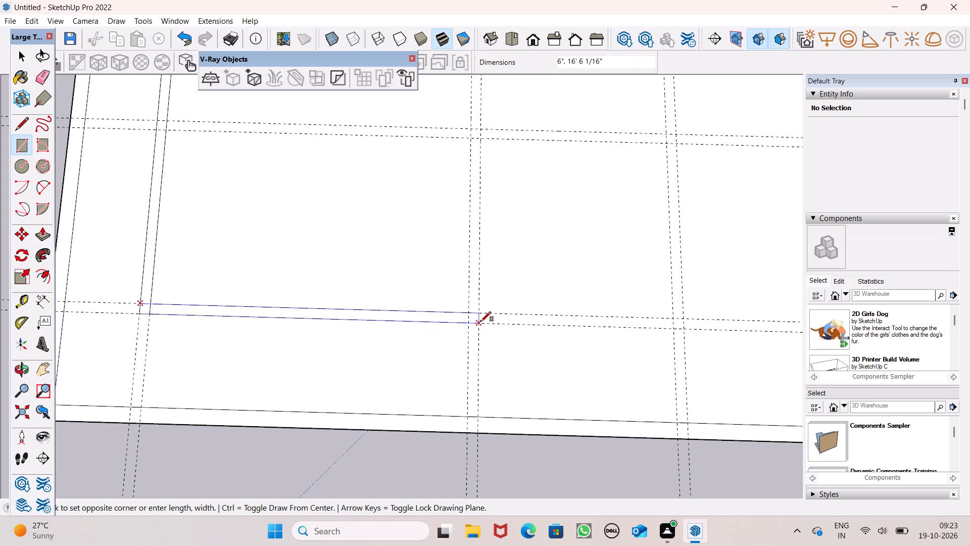
{"action": "left_click", "coordinate": [480, 320]}
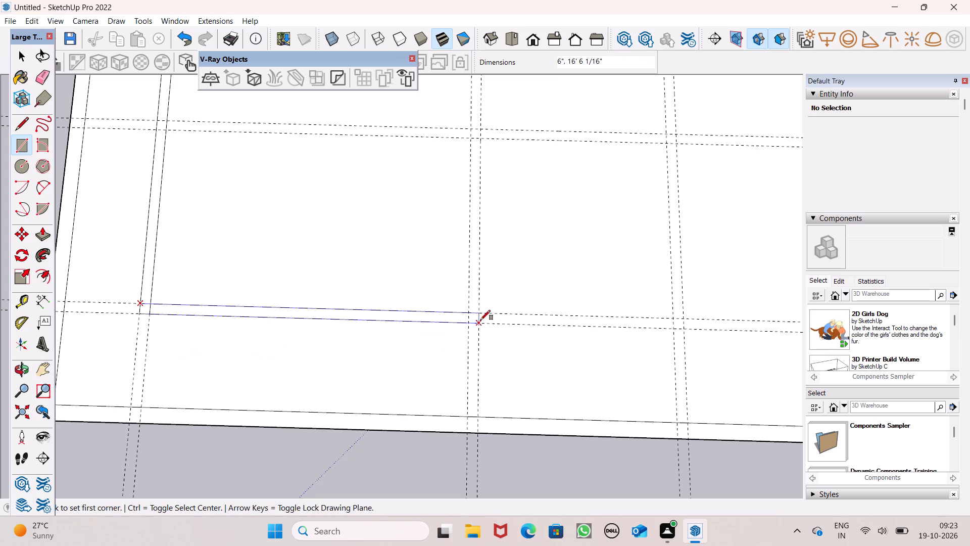
Draw a 6" wide rectangle about 9' 11" long within the second lengthwise guide pair, from the first to the second crossing pair.
{"action": "left_click", "coordinate": [478, 322]}
{"action": "scroll", "coordinate": [474, 321], "scroll_direction": "down", "scroll_amount": 6}
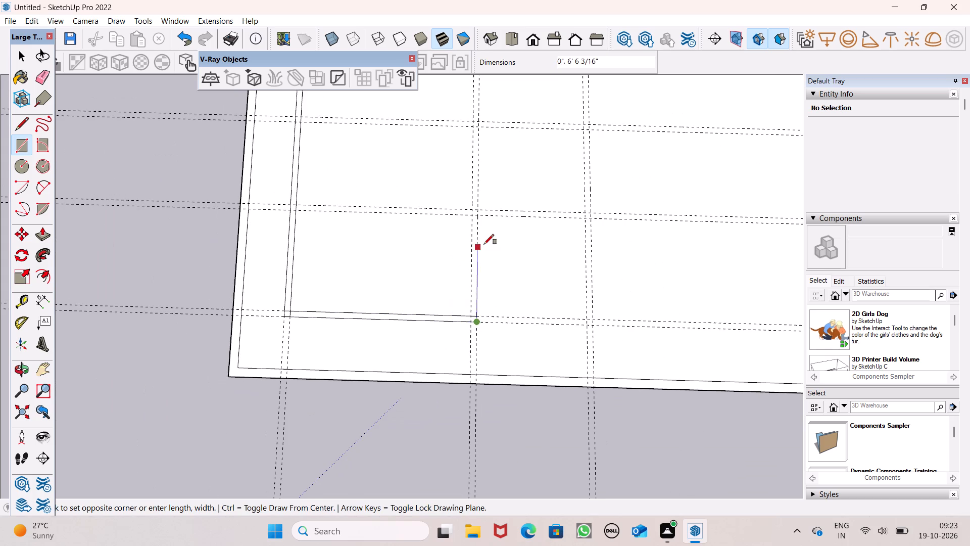
{"action": "scroll", "coordinate": [477, 225], "scroll_direction": "up", "scroll_amount": 6}
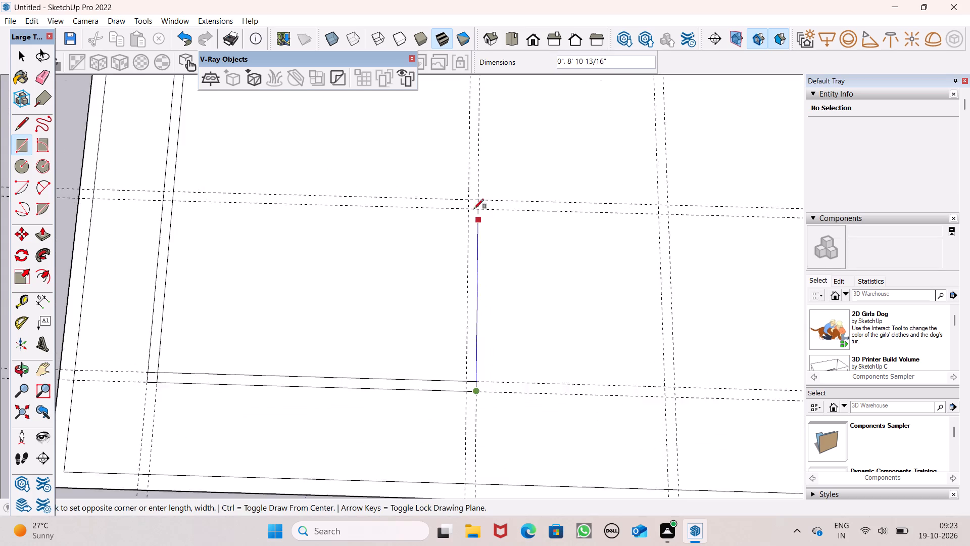
{"action": "scroll", "coordinate": [474, 209], "scroll_direction": "up", "scroll_amount": 8}
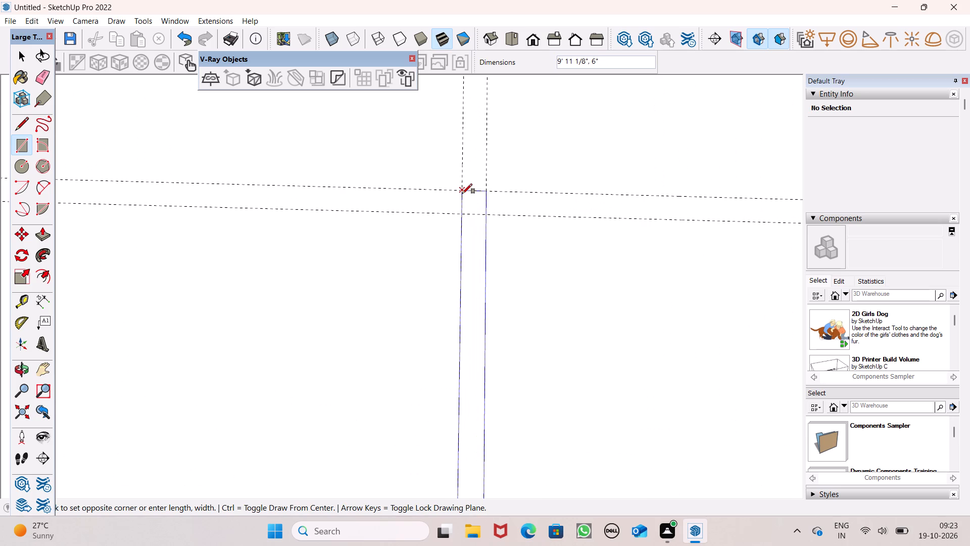
{"action": "left_click", "coordinate": [462, 193]}
Draw a 6" wide rectangle within the second crossing guide pair, from the second lengthwise pair to the third lengthwise pair.
{"action": "scroll", "coordinate": [351, 242], "scroll_direction": "down", "scroll_amount": 14}
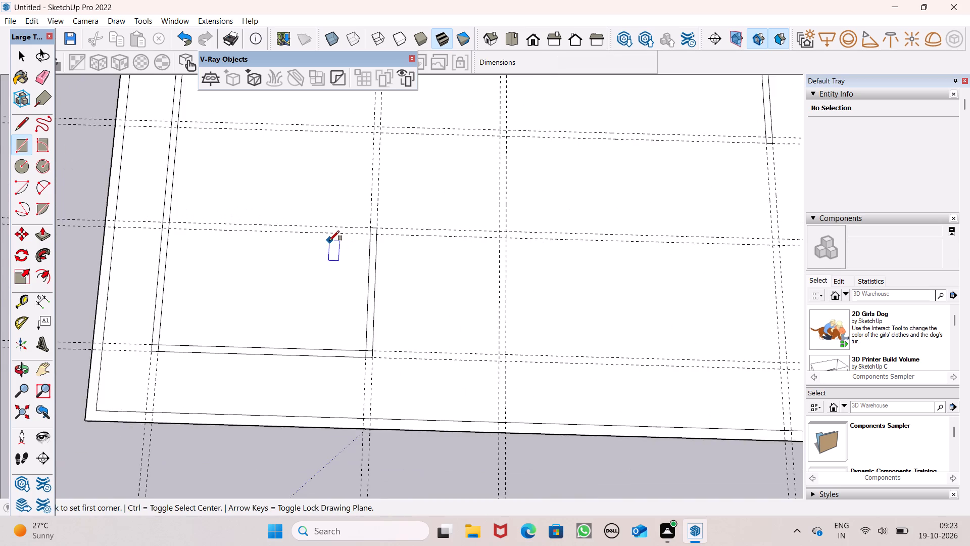
{"action": "scroll", "coordinate": [329, 240], "scroll_direction": "down", "scroll_amount": 7}
{"action": "scroll", "coordinate": [365, 223], "scroll_direction": "up", "scroll_amount": 8}
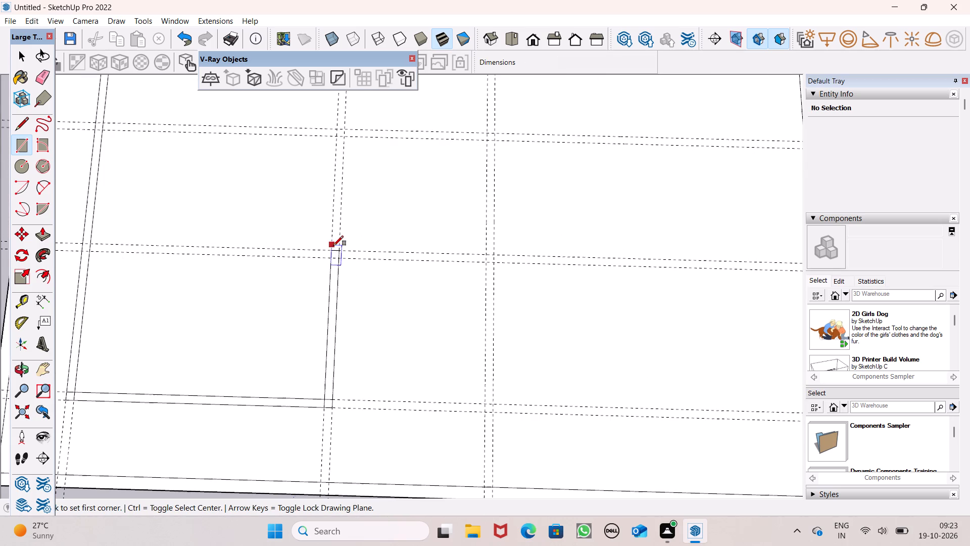
{"action": "scroll", "coordinate": [355, 236], "scroll_direction": "up", "scroll_amount": 8}
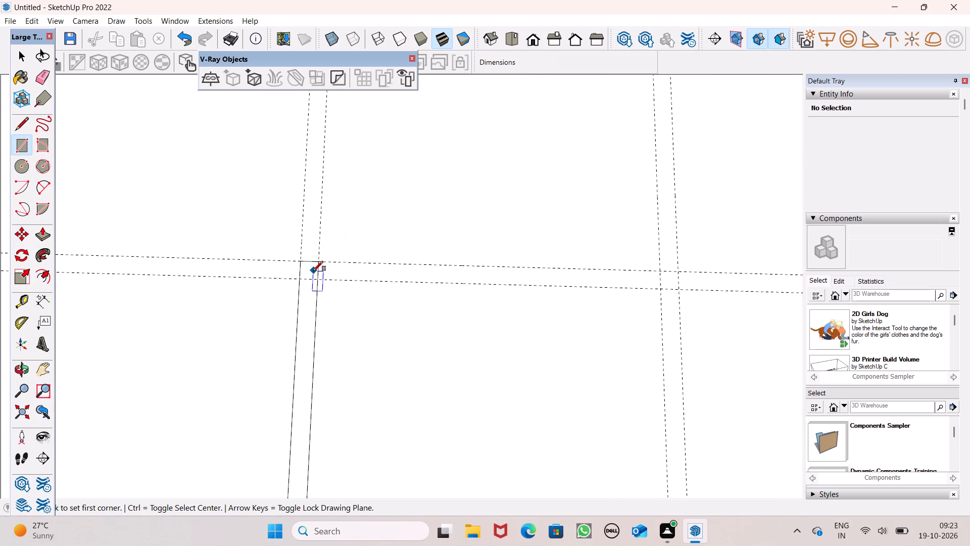
{"action": "left_click", "coordinate": [300, 262]}
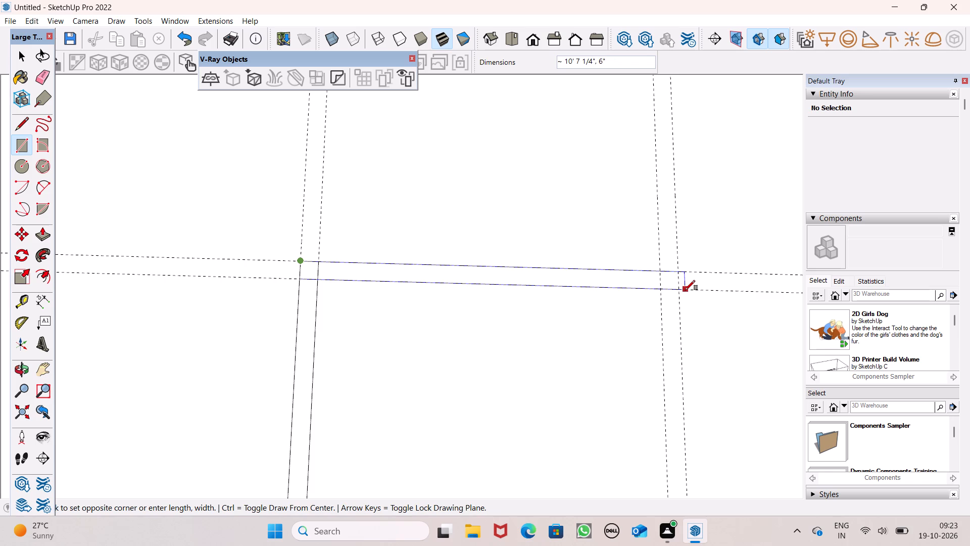
{"action": "left_click", "coordinate": [676, 290]}
Draw a 6" wide rectangle about 8' 8" long within the third lengthwise guide pair, from the third to the second crossing pair.
{"action": "scroll", "coordinate": [330, 275], "scroll_direction": "down", "scroll_amount": 13}
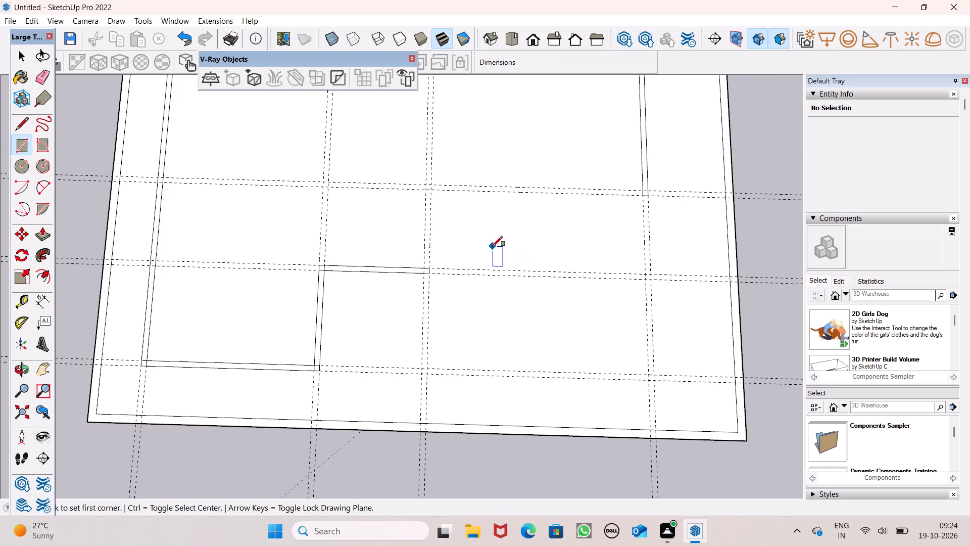
{"action": "scroll", "coordinate": [449, 200], "scroll_direction": "up", "scroll_amount": 7}
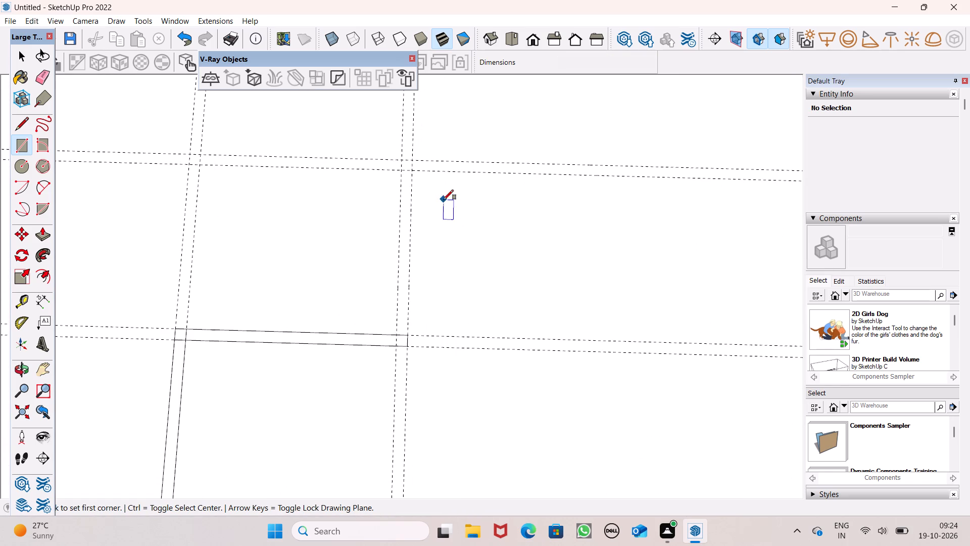
{"action": "left_click", "coordinate": [399, 161]}
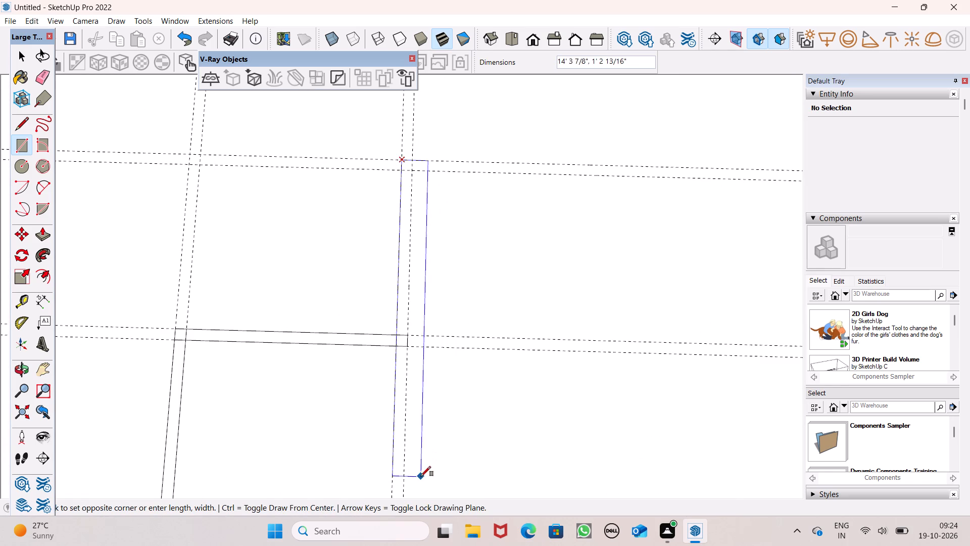
{"action": "left_click", "coordinate": [406, 348]}
Draw a rectangle 21' 5" by 6" within the third crossing guide pair, from the third to the fourth lengthwise pair.
{"action": "scroll", "coordinate": [314, 224], "scroll_direction": "down", "scroll_amount": 5}
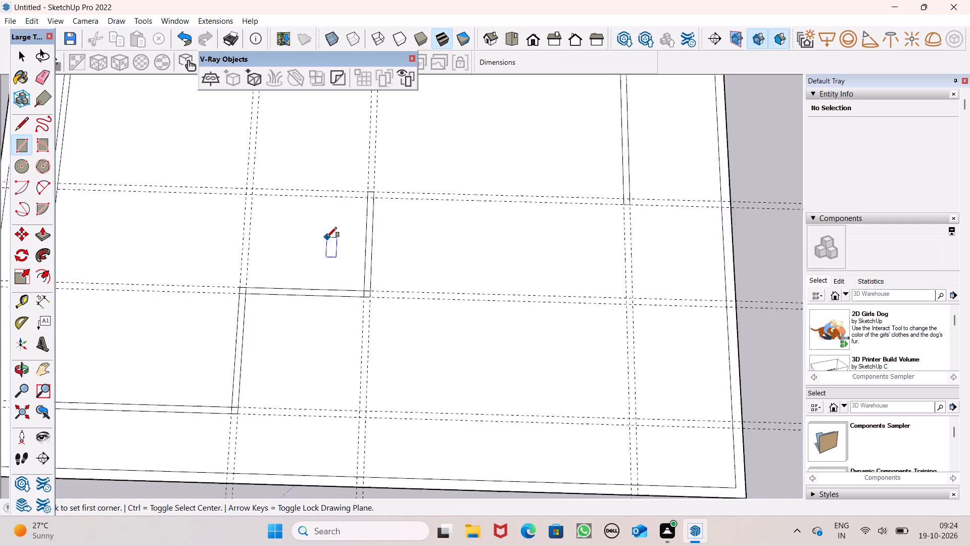
{"action": "scroll", "coordinate": [327, 237], "scroll_direction": "down", "scroll_amount": 2}
{"action": "scroll", "coordinate": [459, 205], "scroll_direction": "up", "scroll_amount": 5}
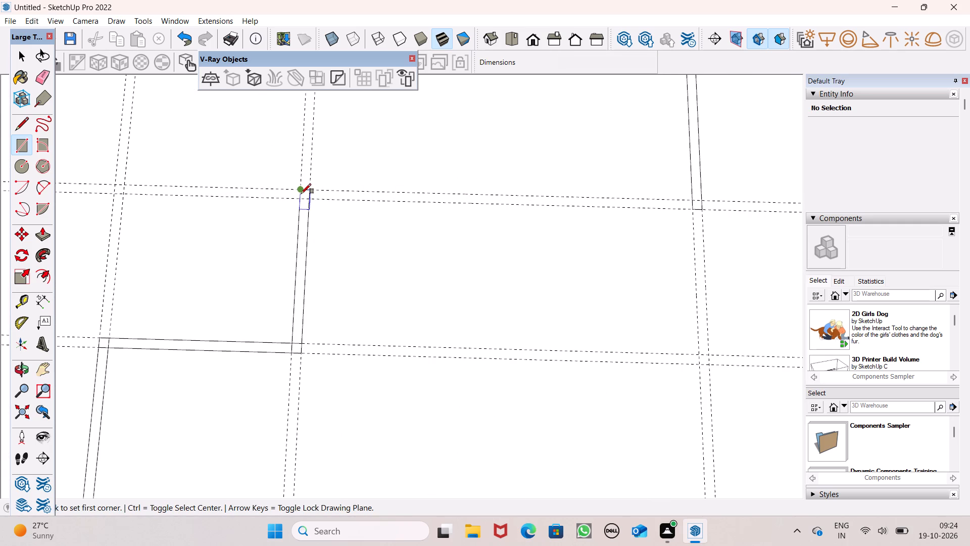
{"action": "left_click", "coordinate": [301, 192]}
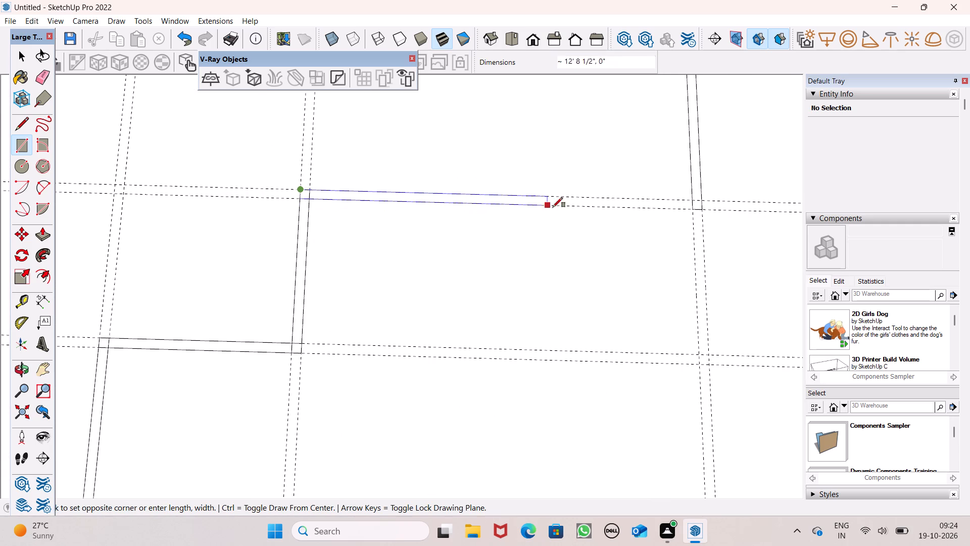
{"action": "left_click", "coordinate": [704, 206]}
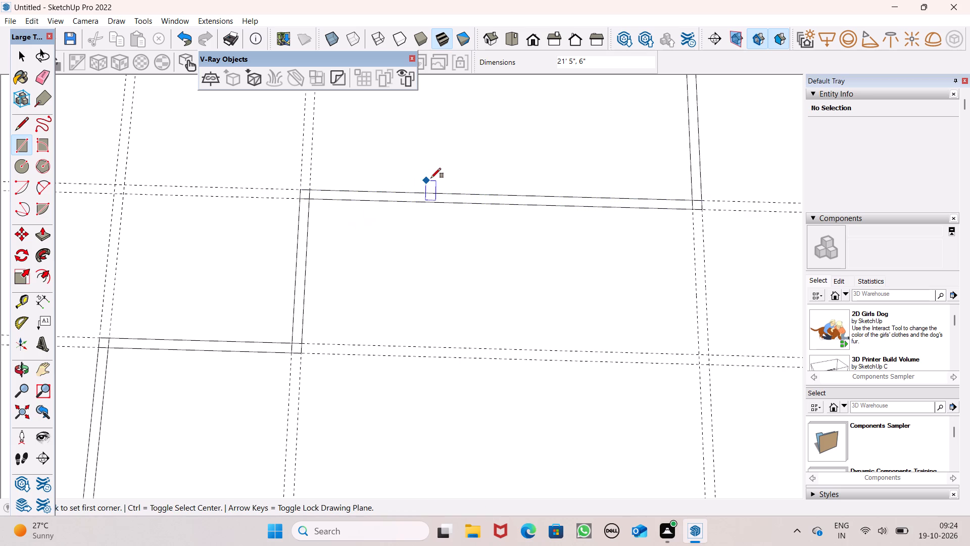
Erase all the crossing and lengthwise guide lines around the slab.
{"action": "scroll", "coordinate": [431, 178], "scroll_direction": "down", "scroll_amount": 2}
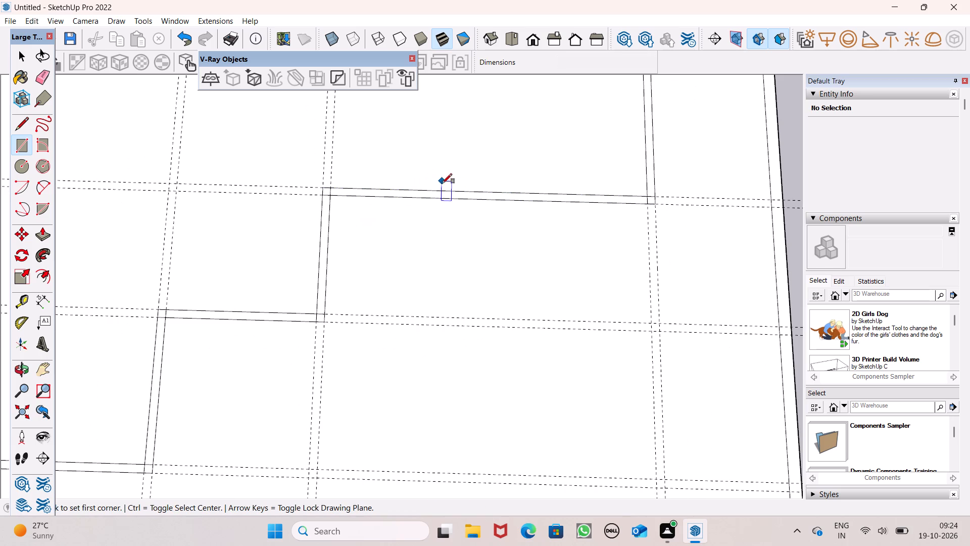
{"action": "scroll", "coordinate": [459, 191], "scroll_direction": "down", "scroll_amount": 6}
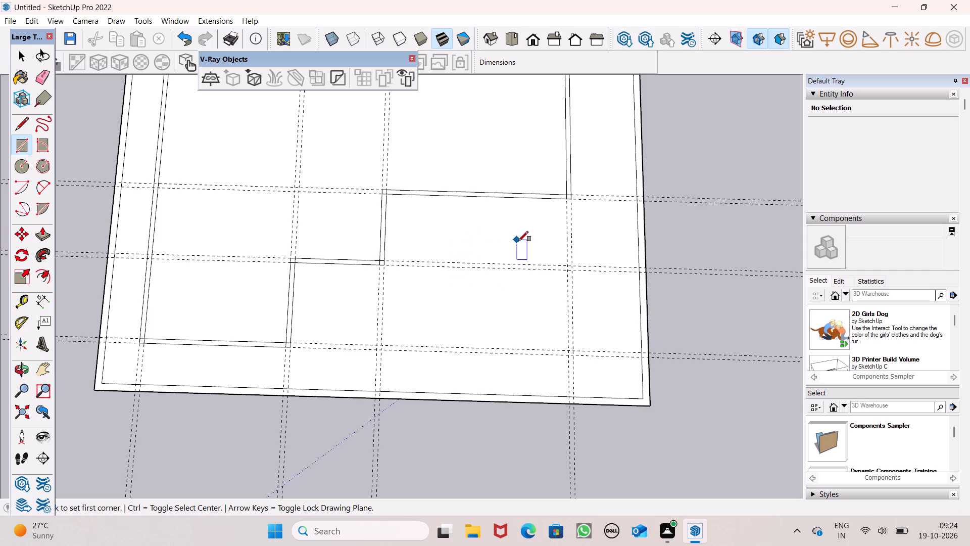
{"action": "scroll", "coordinate": [532, 274], "scroll_direction": "down", "scroll_amount": 8}
{"action": "scroll", "coordinate": [473, 248], "scroll_direction": "up", "scroll_amount": 1}
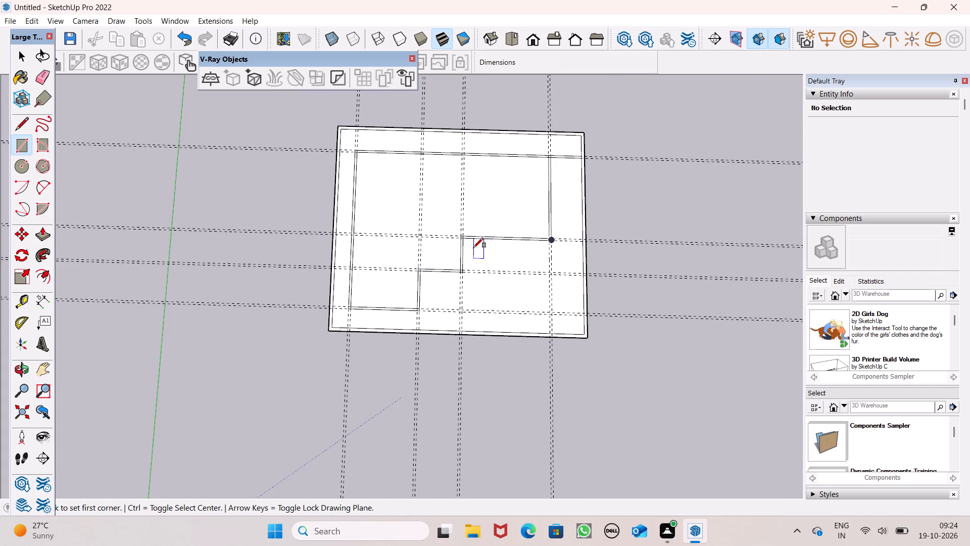
{"action": "scroll", "coordinate": [473, 248], "scroll_direction": "up", "scroll_amount": 1}
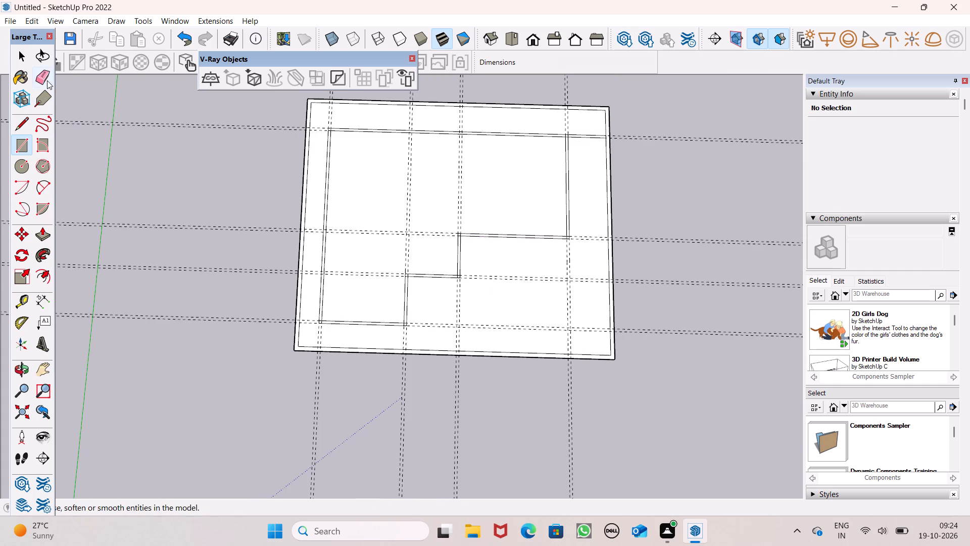
{"action": "left_click", "coordinate": [46, 68]}
{"action": "left_click_drag", "start_coordinate": [175, 114], "coordinate": [205, 271]}
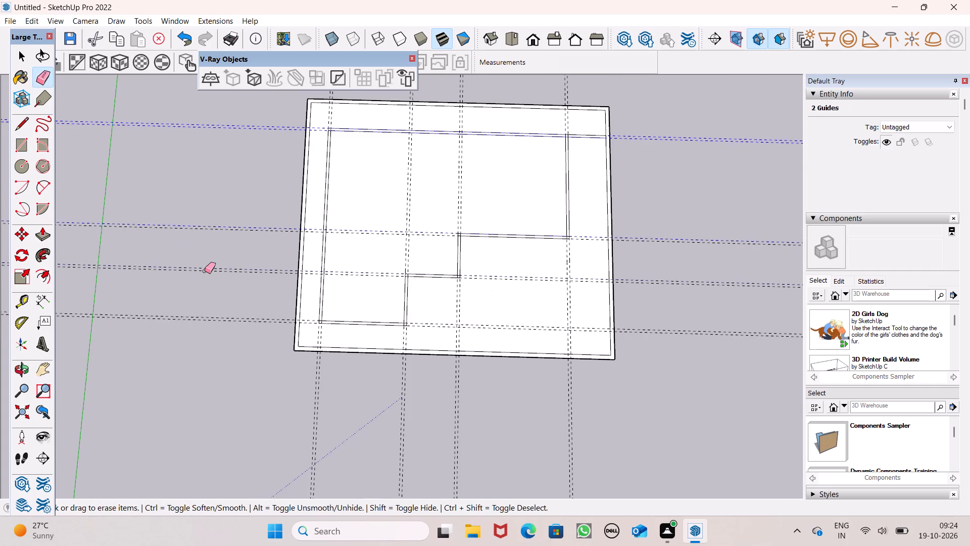
{"action": "left_click_drag", "start_coordinate": [205, 271], "coordinate": [221, 222]}
{"action": "left_click_drag", "start_coordinate": [269, 349], "coordinate": [350, 414]}
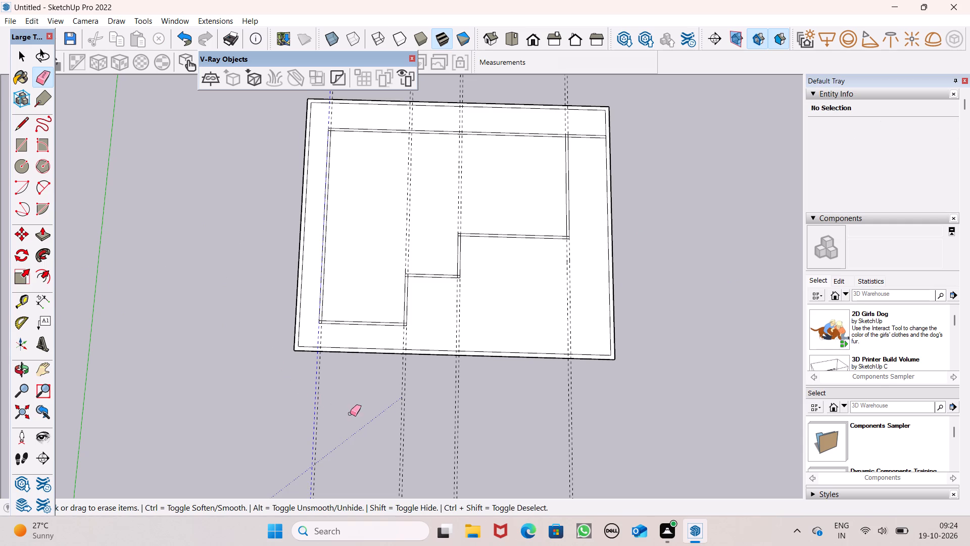
{"action": "left_click_drag", "start_coordinate": [350, 414], "coordinate": [404, 441]}
{"action": "left_click_drag", "start_coordinate": [397, 435], "coordinate": [391, 429]}
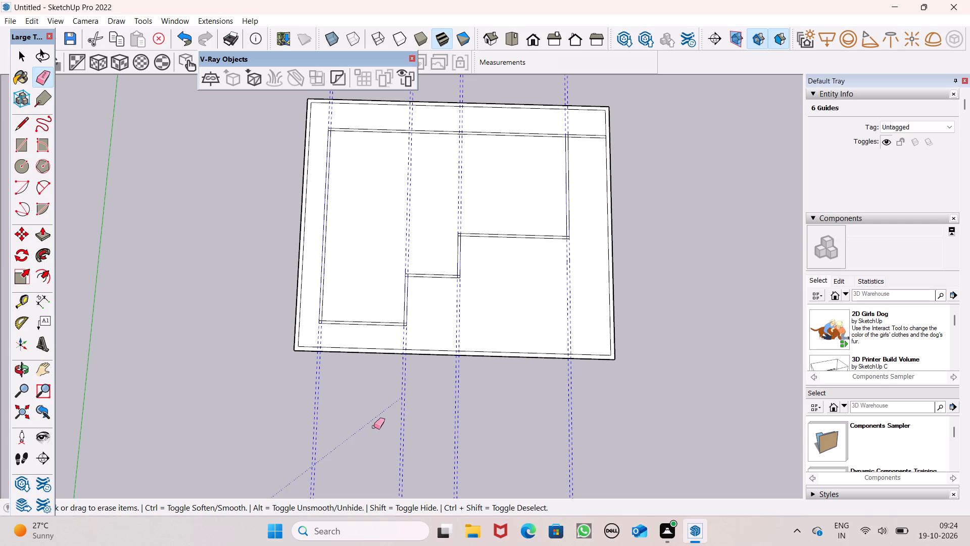
Erase the rear strip's two edges extending past the fourth lengthwise strip to the slab's inner outline.
{"action": "scroll", "coordinate": [521, 162], "scroll_direction": "up", "scroll_amount": 1}
{"action": "scroll", "coordinate": [596, 140], "scroll_direction": "up", "scroll_amount": 7}
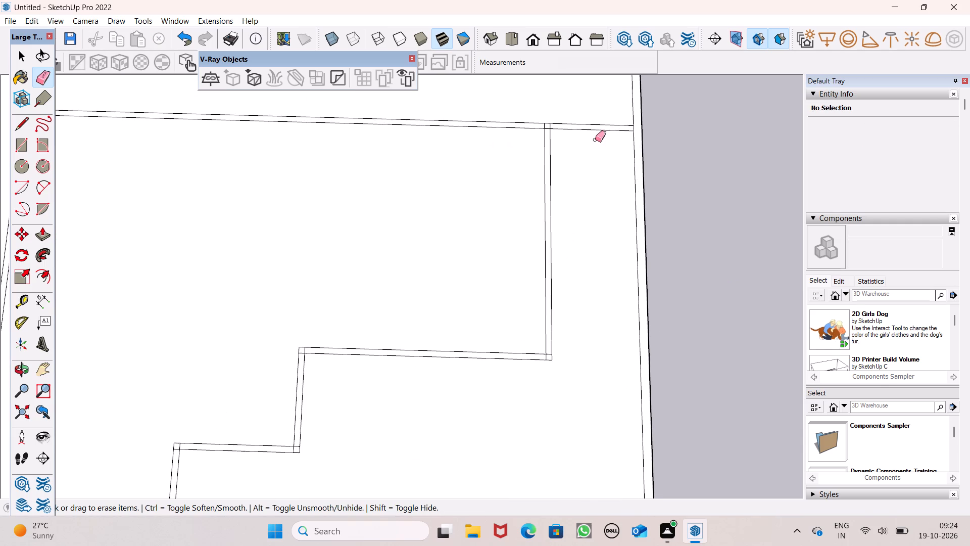
{"action": "left_click_drag", "start_coordinate": [586, 121], "coordinate": [591, 143]}
Erase the two overlap edges inside the corner where the rear strip meets the fourth lengthwise strip.
{"action": "scroll", "coordinate": [590, 125], "scroll_direction": "down", "scroll_amount": 6}
{"action": "scroll", "coordinate": [559, 147], "scroll_direction": "up", "scroll_amount": 1}
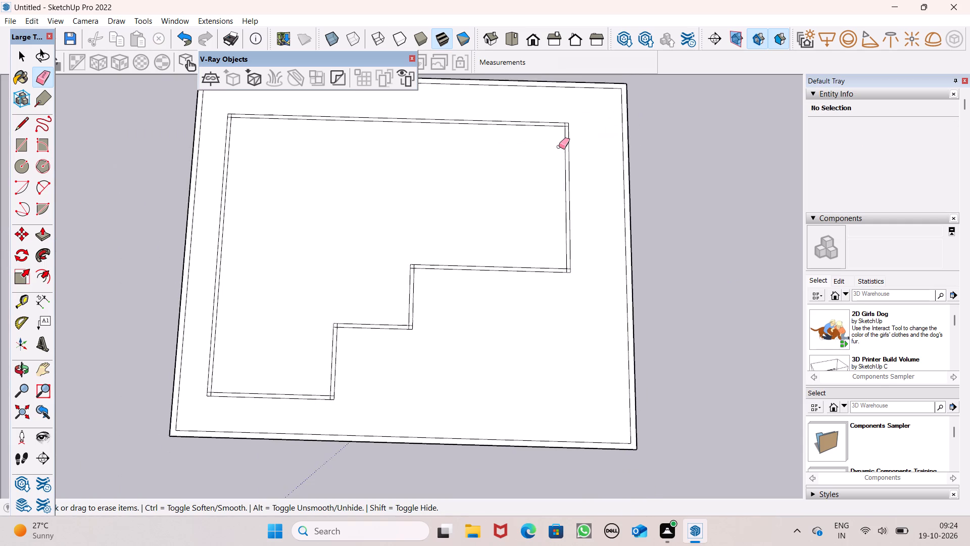
{"action": "scroll", "coordinate": [559, 147], "scroll_direction": "up", "scroll_amount": 17}
{"action": "scroll", "coordinate": [579, 104], "scroll_direction": "up", "scroll_amount": 6}
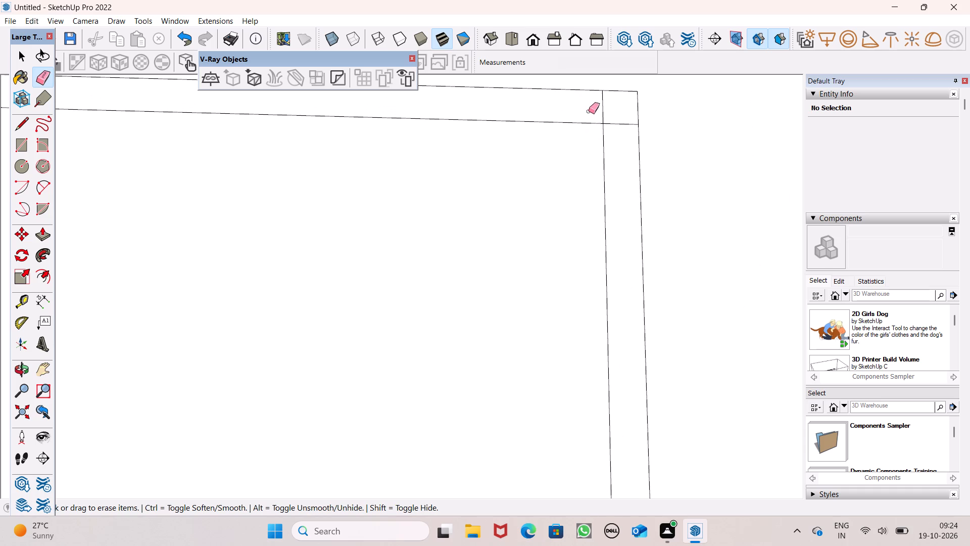
{"action": "left_click_drag", "start_coordinate": [619, 115], "coordinate": [582, 109]}
Erase the two overlap edges inside the corner where the rear strip meets the first lengthwise strip.
{"action": "scroll", "coordinate": [579, 109], "scroll_direction": "down", "scroll_amount": 5}
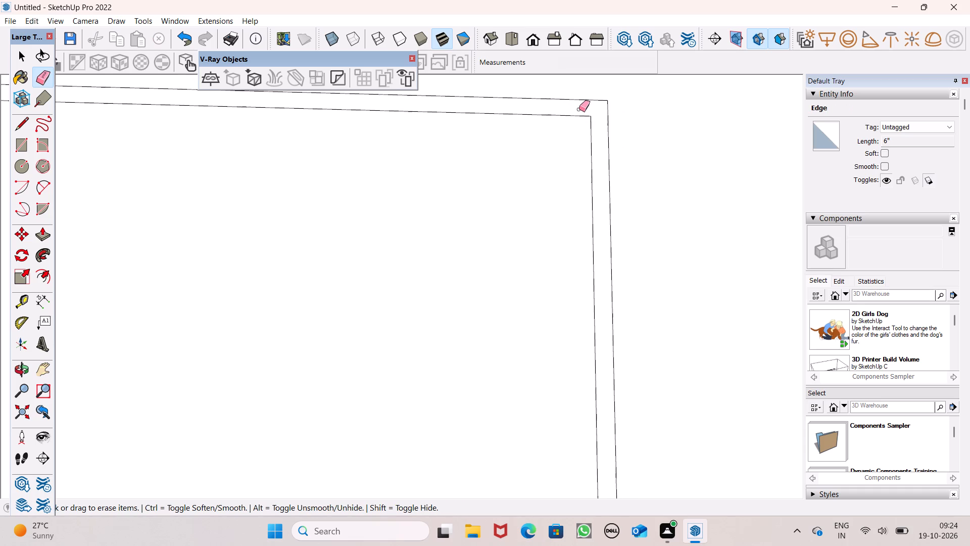
{"action": "scroll", "coordinate": [579, 109], "scroll_direction": "down", "scroll_amount": 20}
{"action": "scroll", "coordinate": [579, 109], "scroll_direction": "down", "scroll_amount": 2}
{"action": "scroll", "coordinate": [367, 167], "scroll_direction": "up", "scroll_amount": 6}
{"action": "scroll", "coordinate": [247, 165], "scroll_direction": "up", "scroll_amount": 3}
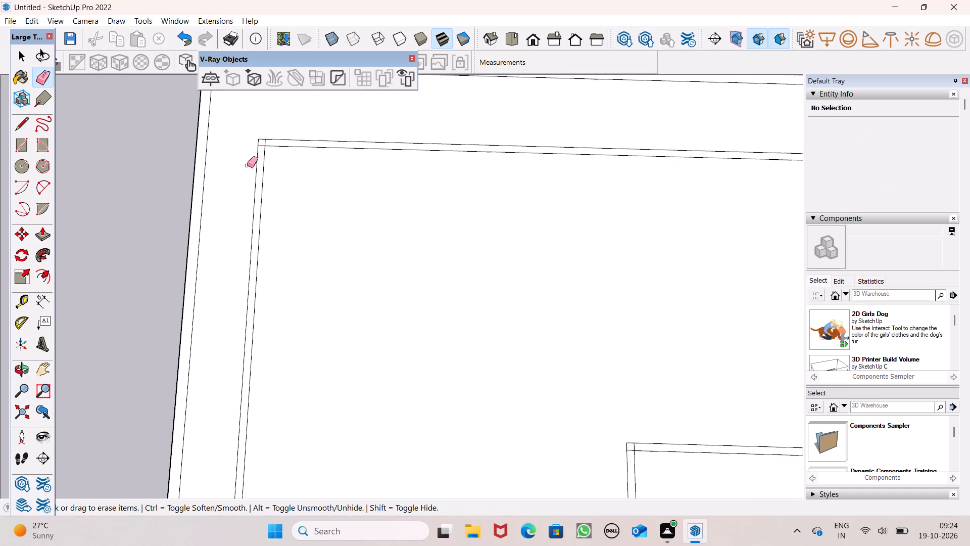
{"action": "scroll", "coordinate": [247, 165], "scroll_direction": "up", "scroll_amount": 5}
{"action": "scroll", "coordinate": [263, 128], "scroll_direction": "up", "scroll_amount": 14}
{"action": "left_click_drag", "start_coordinate": [322, 117], "coordinate": [317, 126]}
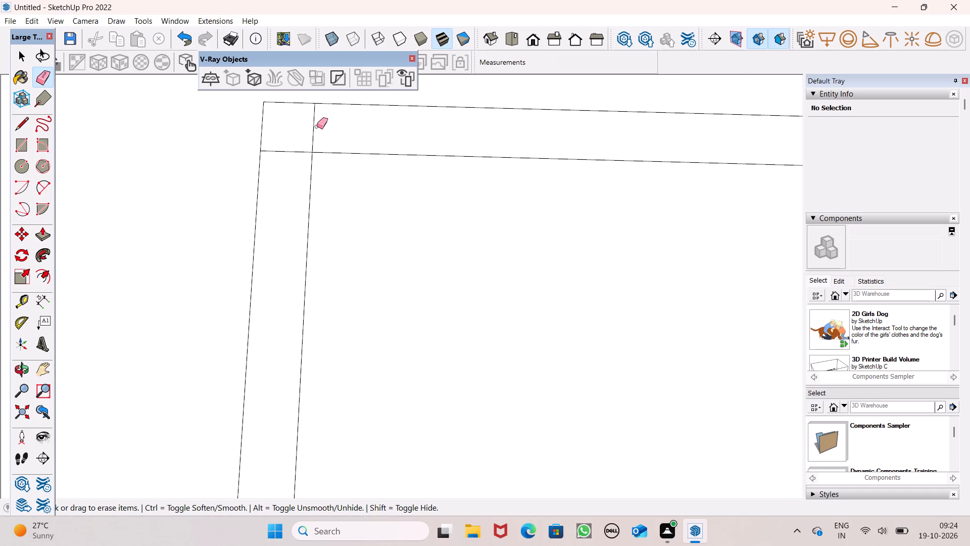
{"action": "left_click_drag", "start_coordinate": [317, 126], "coordinate": [295, 155]}
Erase the two overlap edges inside the corner where the front strip meets the first lengthwise strip.
{"action": "scroll", "coordinate": [445, 107], "scroll_direction": "down", "scroll_amount": 6}
{"action": "scroll", "coordinate": [324, 166], "scroll_direction": "down", "scroll_amount": 7}
{"action": "scroll", "coordinate": [278, 152], "scroll_direction": "down", "scroll_amount": 10}
{"action": "scroll", "coordinate": [402, 138], "scroll_direction": "down", "scroll_amount": 6}
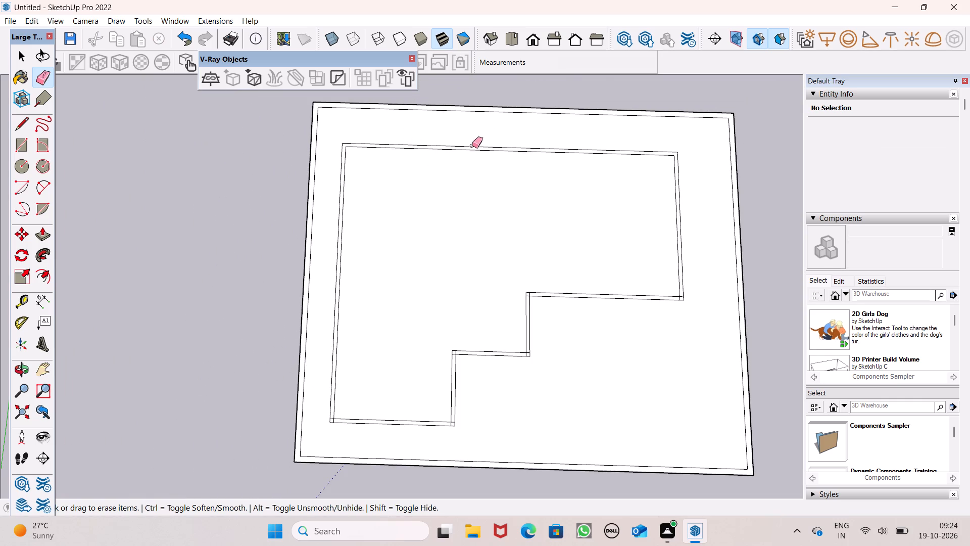
{"action": "scroll", "coordinate": [504, 126], "scroll_direction": "down", "scroll_amount": 5}
{"action": "scroll", "coordinate": [504, 126], "scroll_direction": "up", "scroll_amount": 1}
{"action": "scroll", "coordinate": [453, 315], "scroll_direction": "up", "scroll_amount": 7}
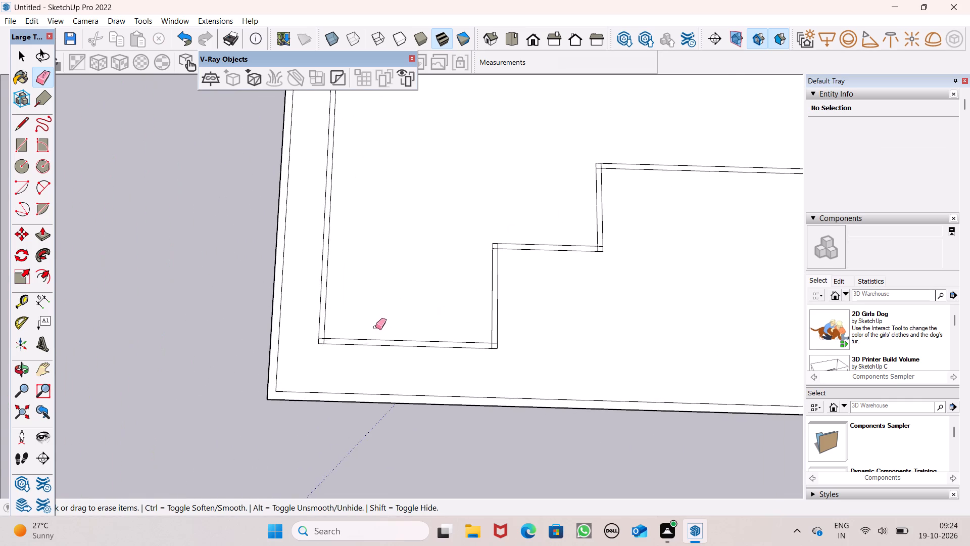
{"action": "scroll", "coordinate": [353, 345], "scroll_direction": "up", "scroll_amount": 7}
{"action": "scroll", "coordinate": [288, 341], "scroll_direction": "up", "scroll_amount": 12}
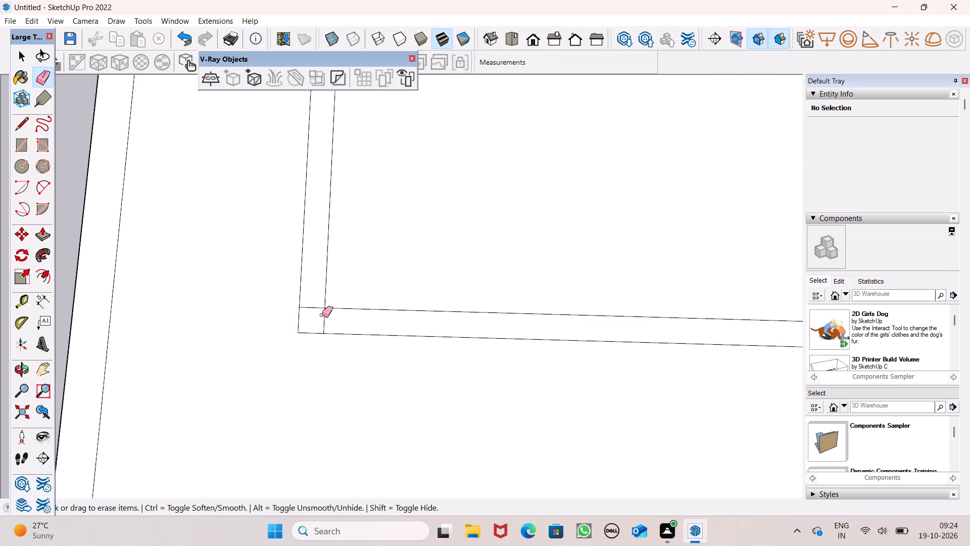
{"action": "scroll", "coordinate": [320, 305], "scroll_direction": "up", "scroll_amount": 4}
{"action": "left_click_drag", "start_coordinate": [320, 309], "coordinate": [341, 331]}
{"action": "left_click_drag", "start_coordinate": [337, 322], "coordinate": [322, 327]}
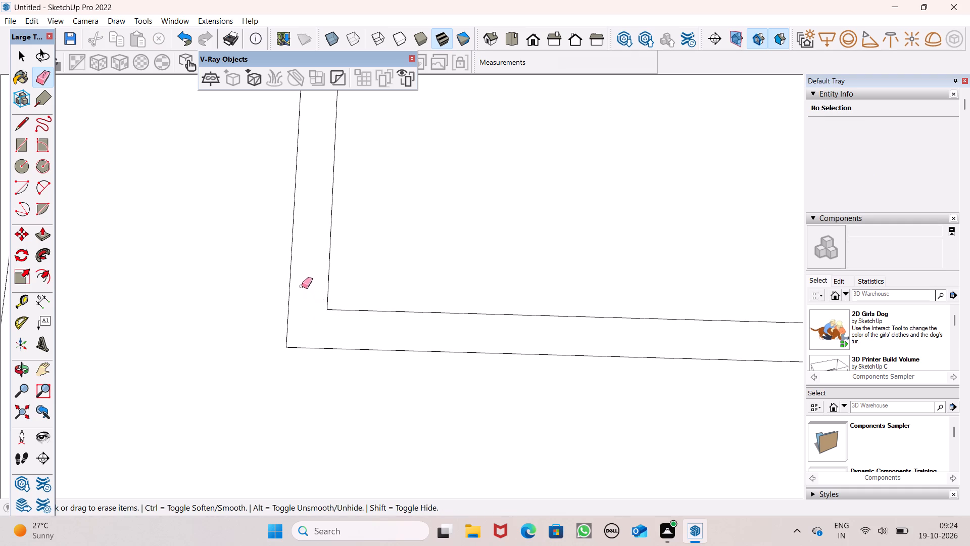
Erase the two overlap edges inside the corner where the second crossing strip meets the third lengthwise strip.
{"action": "scroll", "coordinate": [307, 259], "scroll_direction": "down", "scroll_amount": 13}
{"action": "scroll", "coordinate": [219, 241], "scroll_direction": "down", "scroll_amount": 4}
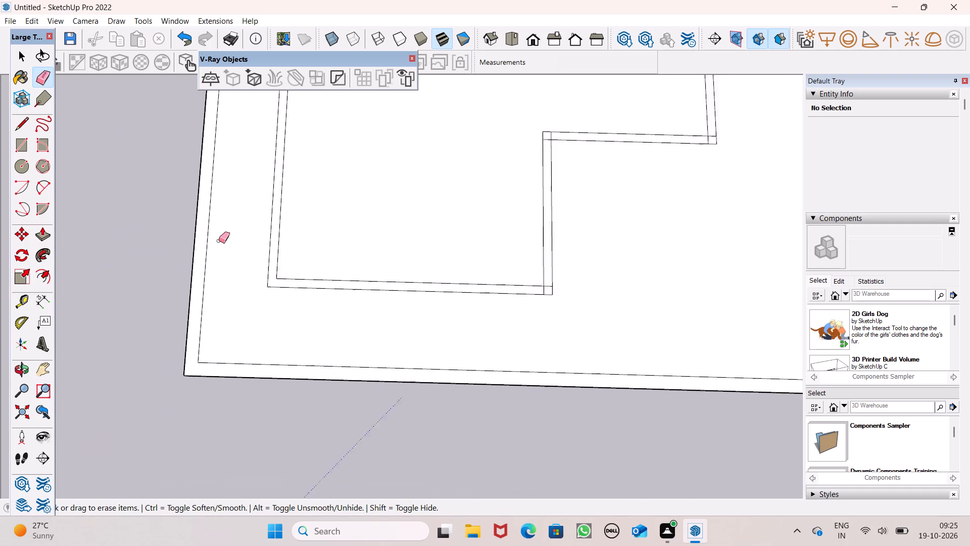
{"action": "scroll", "coordinate": [219, 241], "scroll_direction": "down", "scroll_amount": 3}
{"action": "scroll", "coordinate": [563, 173], "scroll_direction": "up", "scroll_amount": 14}
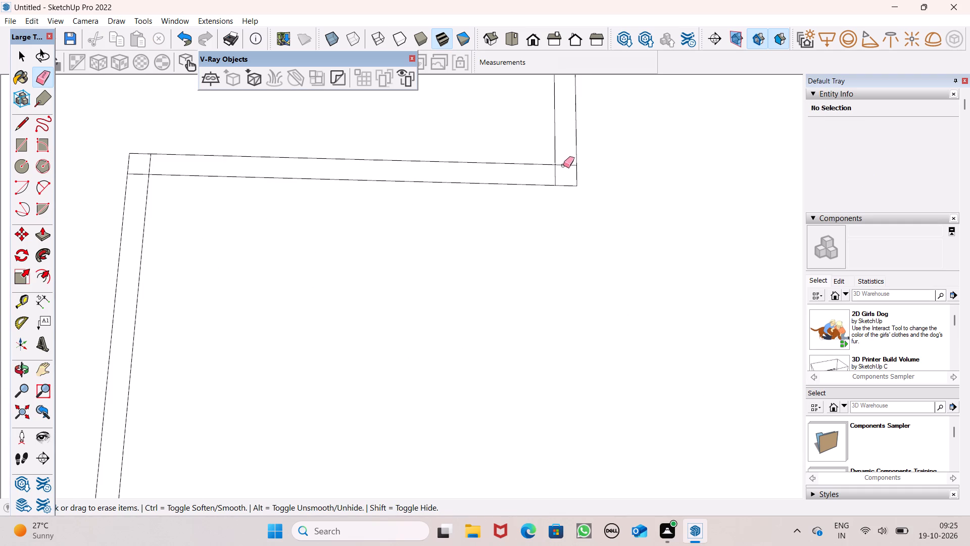
{"action": "left_click_drag", "start_coordinate": [565, 169], "coordinate": [560, 179]}
{"action": "key", "text": "ctrl+z"}
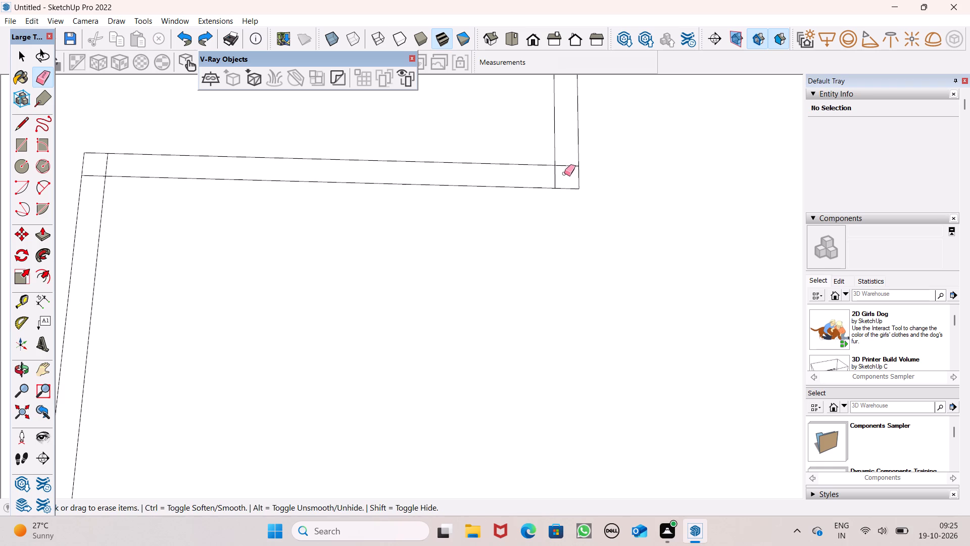
{"action": "left_click_drag", "start_coordinate": [571, 160], "coordinate": [556, 178]}
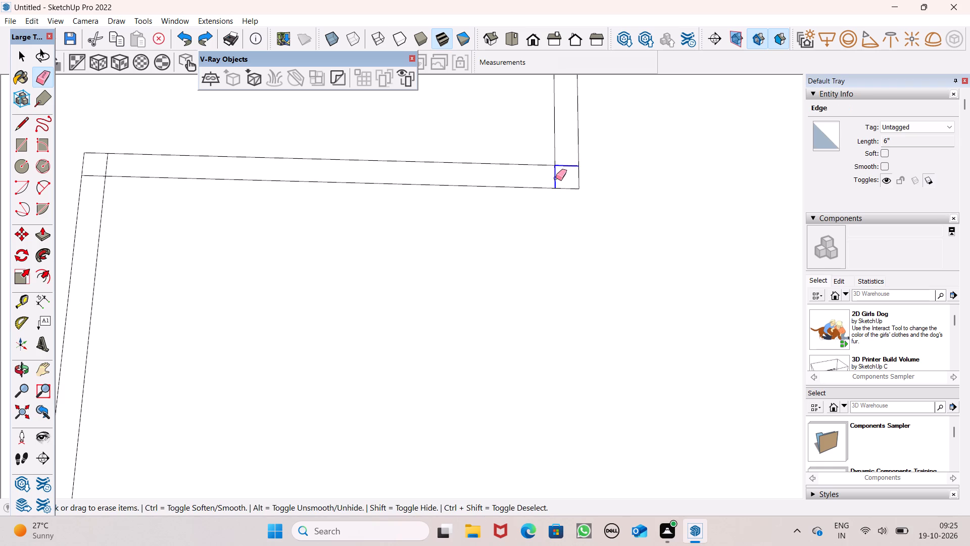
{"action": "left_click_drag", "start_coordinate": [556, 178], "coordinate": [553, 178]}
Erase the two overlap edges inside the corner where the front strip meets the second lengthwise strip.
{"action": "scroll", "coordinate": [671, 144], "scroll_direction": "down", "scroll_amount": 8}
{"action": "scroll", "coordinate": [355, 413], "scroll_direction": "up", "scroll_amount": 6}
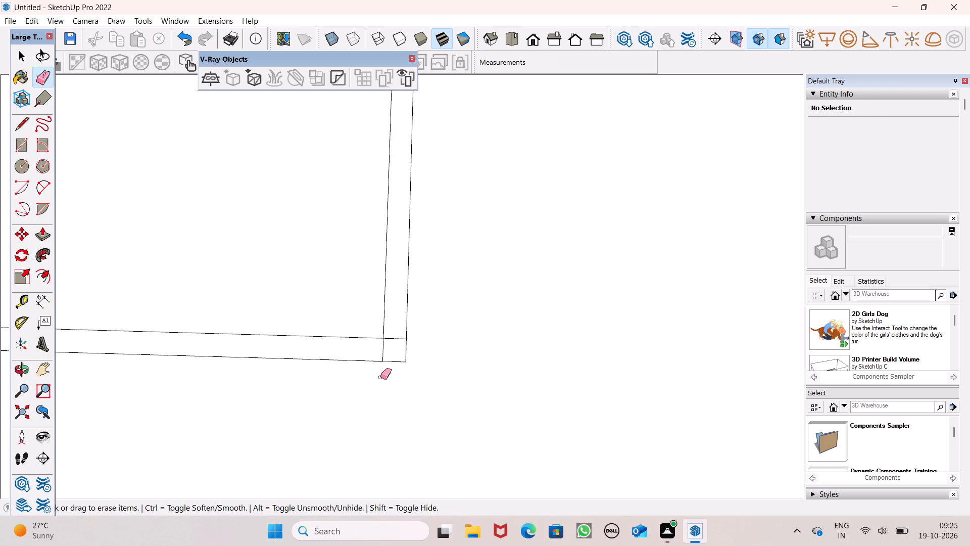
{"action": "scroll", "coordinate": [392, 378], "scroll_direction": "up", "scroll_amount": 6}
{"action": "scroll", "coordinate": [407, 327], "scroll_direction": "up", "scroll_amount": 7}
{"action": "left_click_drag", "start_coordinate": [371, 290], "coordinate": [365, 305]}
{"action": "left_click_drag", "start_coordinate": [324, 318], "coordinate": [303, 336]}
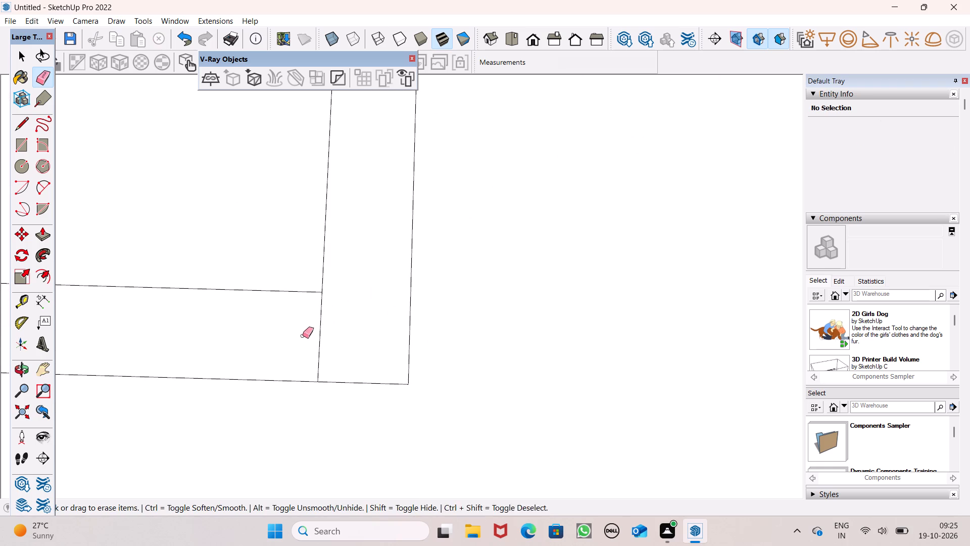
{"action": "left_click_drag", "start_coordinate": [303, 336], "coordinate": [300, 337]}
Erase the two overlap edges inside the corner where the second lengthwise strip meets the second crossing strip.
{"action": "scroll", "coordinate": [427, 337], "scroll_direction": "down", "scroll_amount": 17}
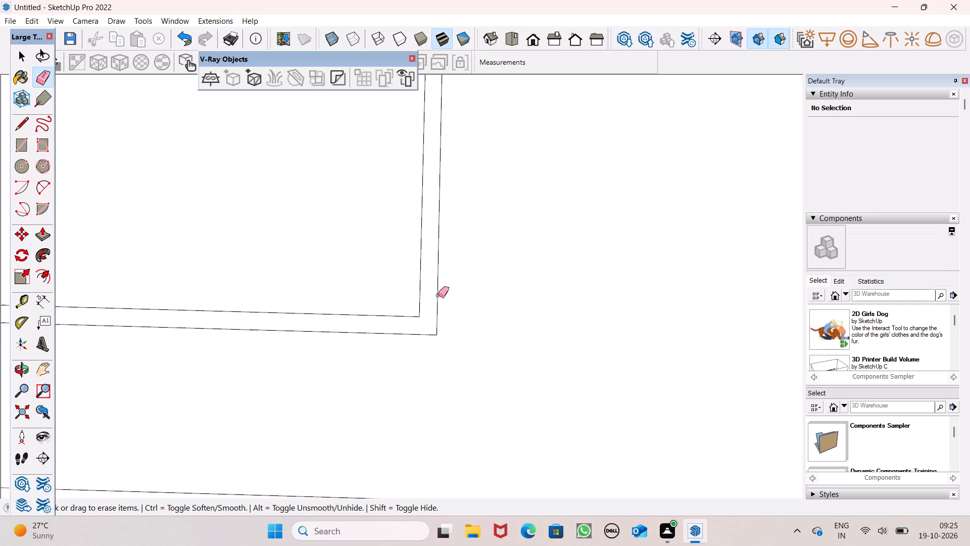
{"action": "scroll", "coordinate": [441, 330], "scroll_direction": "down", "scroll_amount": 6}
{"action": "scroll", "coordinate": [434, 191], "scroll_direction": "up", "scroll_amount": 8}
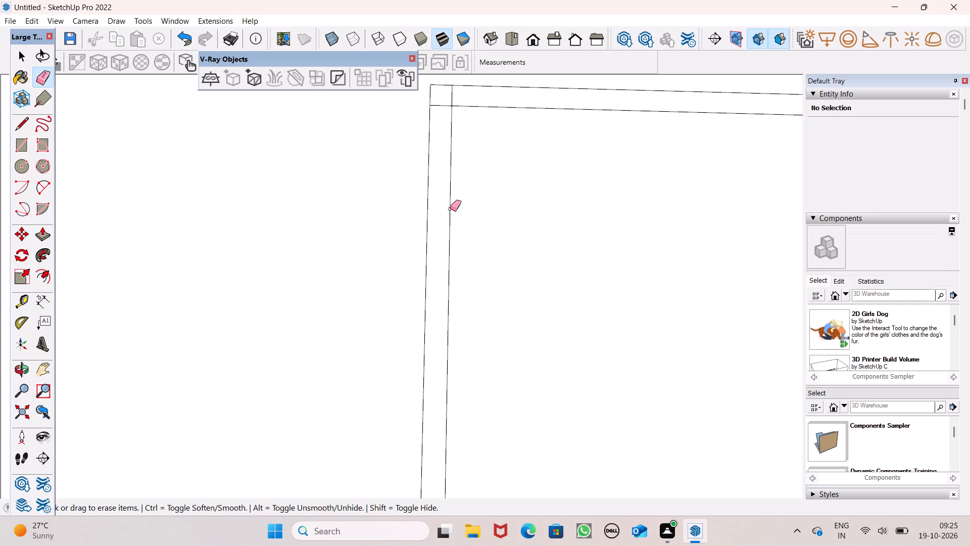
{"action": "scroll", "coordinate": [443, 287], "scroll_direction": "down", "scroll_amount": 6}
{"action": "scroll", "coordinate": [479, 178], "scroll_direction": "up", "scroll_amount": 10}
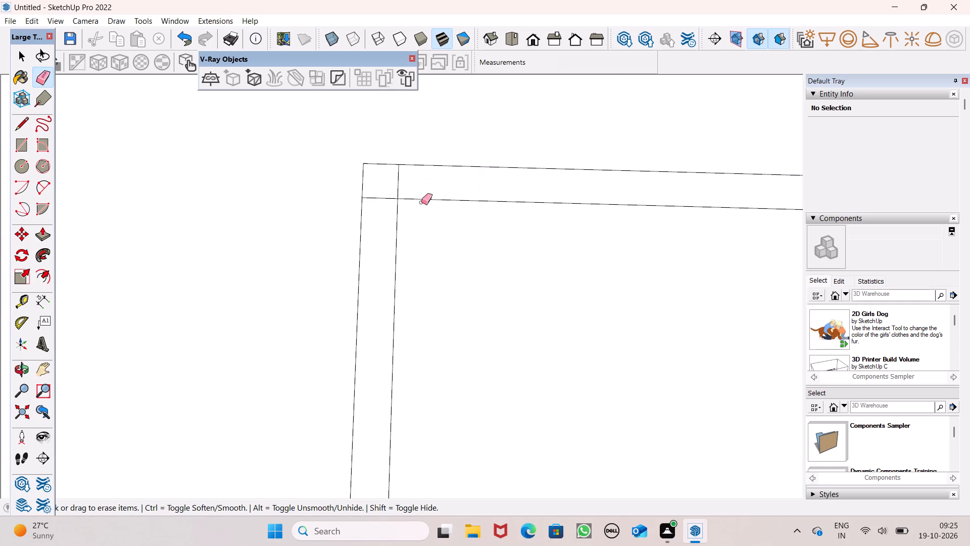
{"action": "scroll", "coordinate": [404, 200], "scroll_direction": "up", "scroll_amount": 8}
{"action": "left_click_drag", "start_coordinate": [361, 201], "coordinate": [356, 208]}
{"action": "left_click_drag", "start_coordinate": [354, 179], "coordinate": [355, 179]}
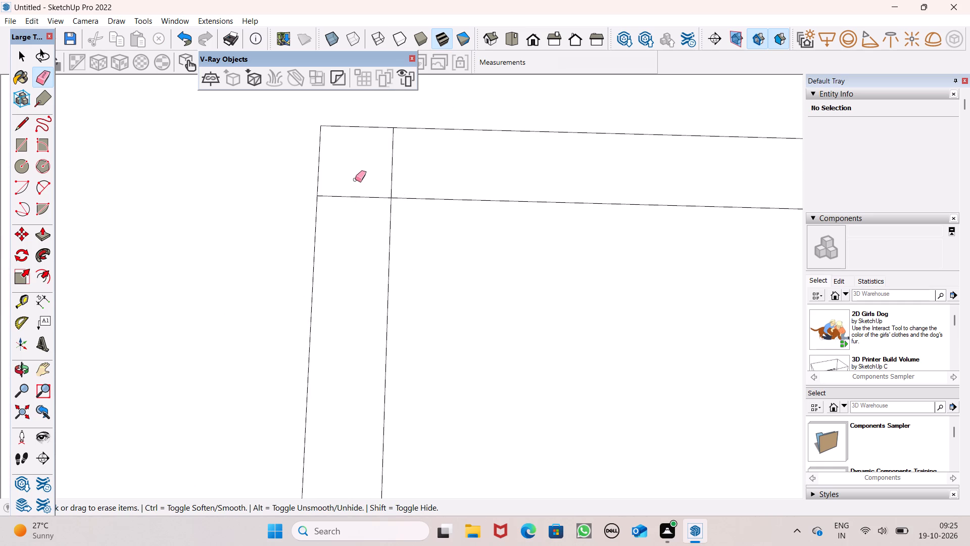
{"action": "left_click_drag", "start_coordinate": [355, 179], "coordinate": [355, 197]}
{"action": "left_click_drag", "start_coordinate": [371, 169], "coordinate": [400, 172]}
Erase the two overlap edges inside the corner where the third crossing strip meets the fourth lengthwise strip.
{"action": "scroll", "coordinate": [349, 197], "scroll_direction": "down", "scroll_amount": 7}
{"action": "scroll", "coordinate": [157, 207], "scroll_direction": "down", "scroll_amount": 7}
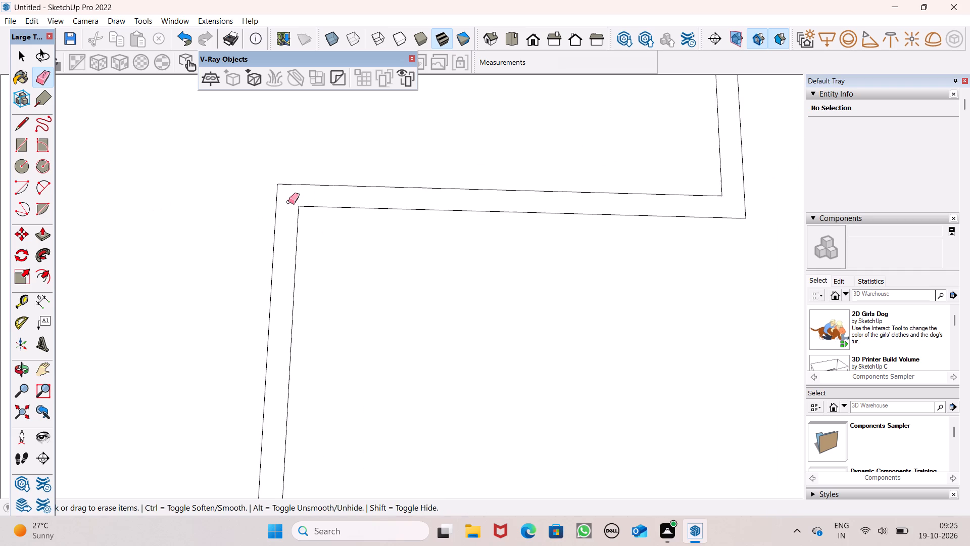
{"action": "scroll", "coordinate": [339, 183], "scroll_direction": "down", "scroll_amount": 8}
{"action": "scroll", "coordinate": [399, 254], "scroll_direction": "down", "scroll_amount": 7}
{"action": "scroll", "coordinate": [469, 289], "scroll_direction": "down", "scroll_amount": 7}
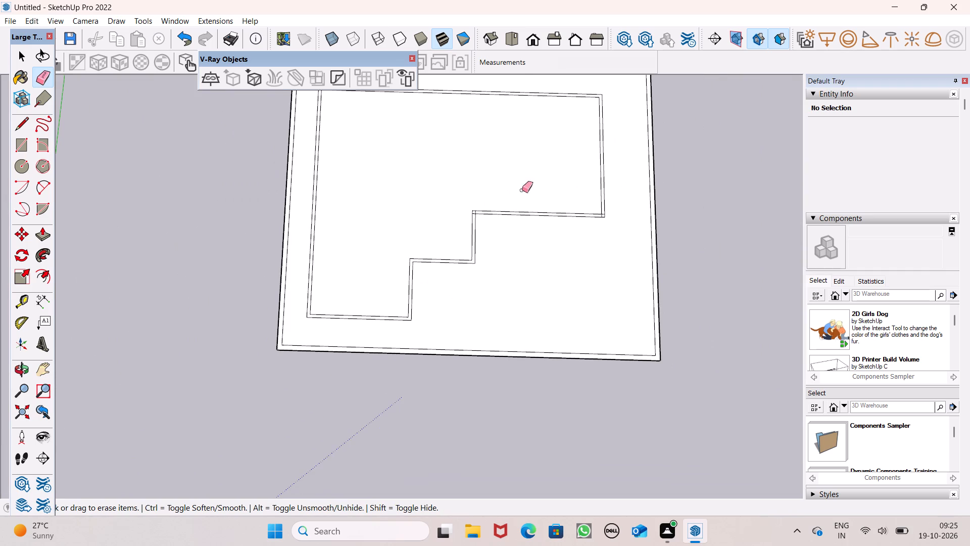
{"action": "scroll", "coordinate": [577, 188], "scroll_direction": "up", "scroll_amount": 5}
{"action": "scroll", "coordinate": [590, 238], "scroll_direction": "up", "scroll_amount": 13}
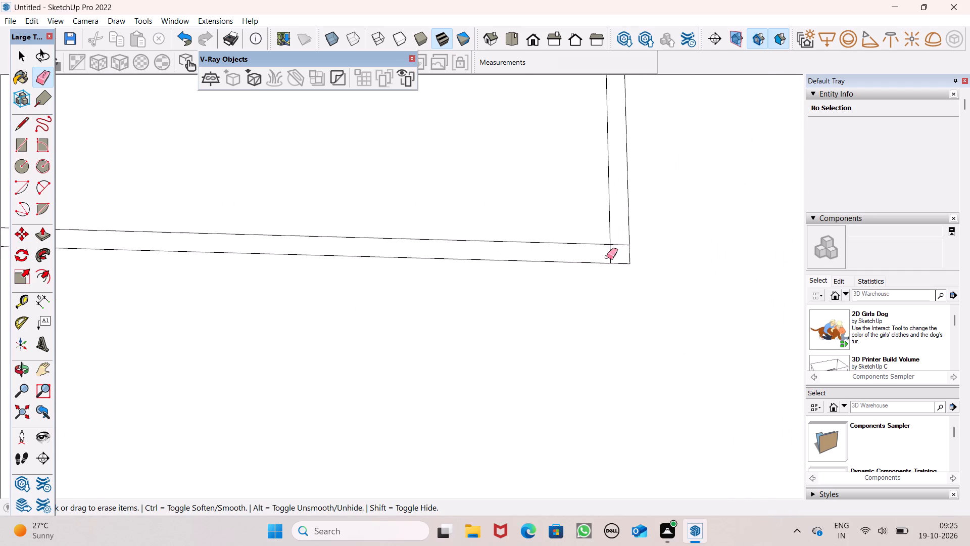
{"action": "scroll", "coordinate": [607, 257], "scroll_direction": "up", "scroll_amount": 8}
{"action": "left_click_drag", "start_coordinate": [616, 228], "coordinate": [614, 252]}
Erase the two overlap edges inside the corner where the third lengthwise strip meets the third crossing strip.
{"action": "scroll", "coordinate": [645, 232], "scroll_direction": "down", "scroll_amount": 3}
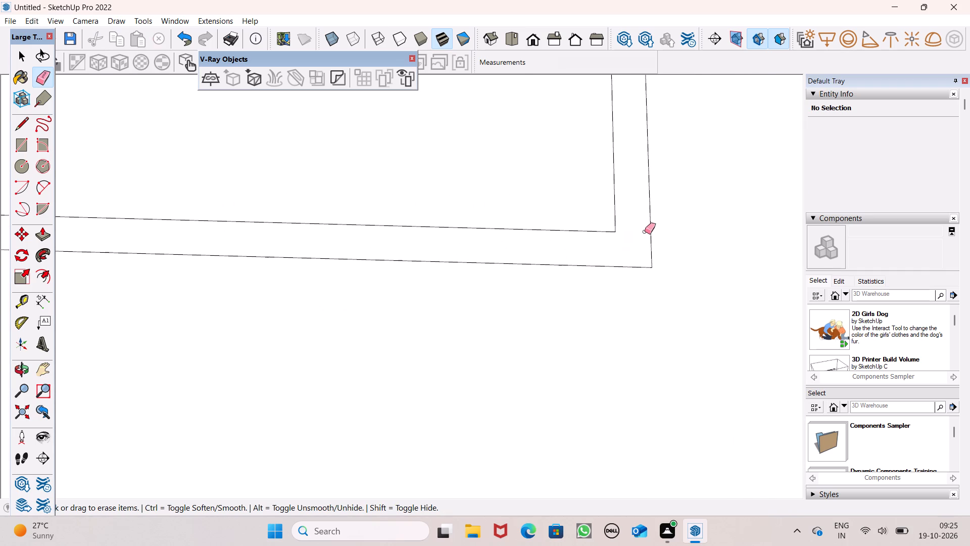
{"action": "scroll", "coordinate": [645, 232], "scroll_direction": "down", "scroll_amount": 6}
{"action": "scroll", "coordinate": [944, 157], "scroll_direction": "down", "scroll_amount": 2}
{"action": "scroll", "coordinate": [580, 214], "scroll_direction": "down", "scroll_amount": 7}
{"action": "scroll", "coordinate": [745, 225], "scroll_direction": "down", "scroll_amount": 6}
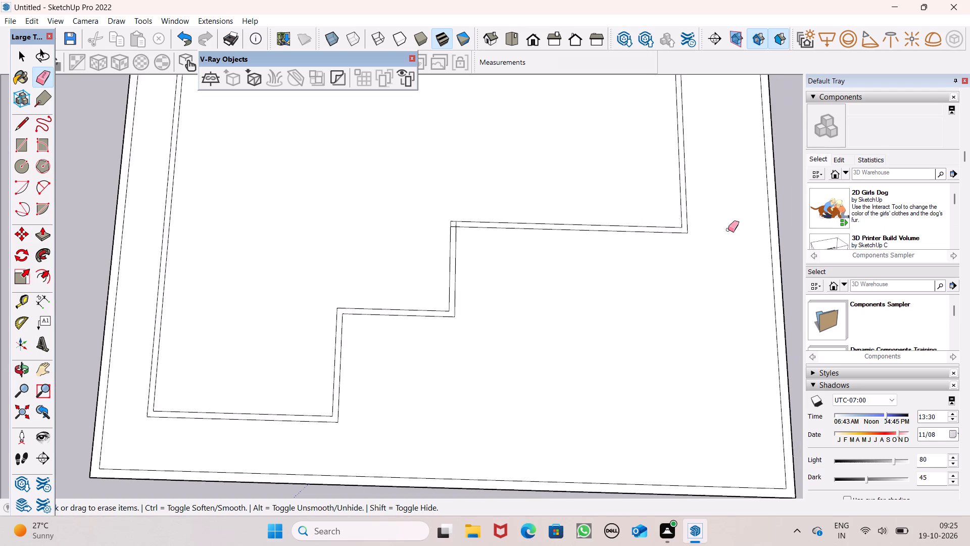
{"action": "scroll", "coordinate": [487, 215], "scroll_direction": "up", "scroll_amount": 6}
{"action": "scroll", "coordinate": [435, 236], "scroll_direction": "up", "scroll_amount": 15}
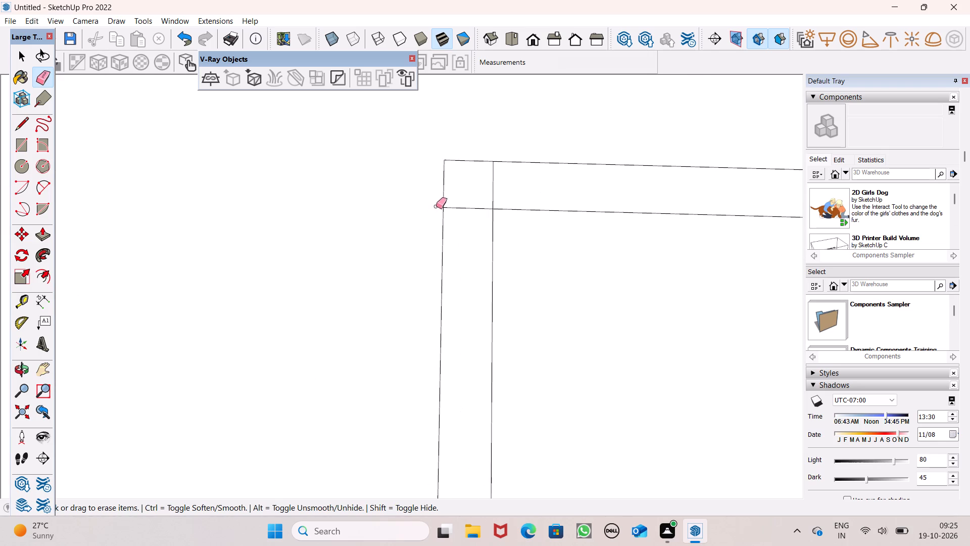
{"action": "left_click_drag", "start_coordinate": [467, 205], "coordinate": [470, 210]}
{"action": "left_click_drag", "start_coordinate": [486, 185], "coordinate": [495, 184]}
Examine the stepped wall outline on the slab from low and overhead angles.
{"action": "scroll", "coordinate": [475, 255], "scroll_direction": "down", "scroll_amount": 15}
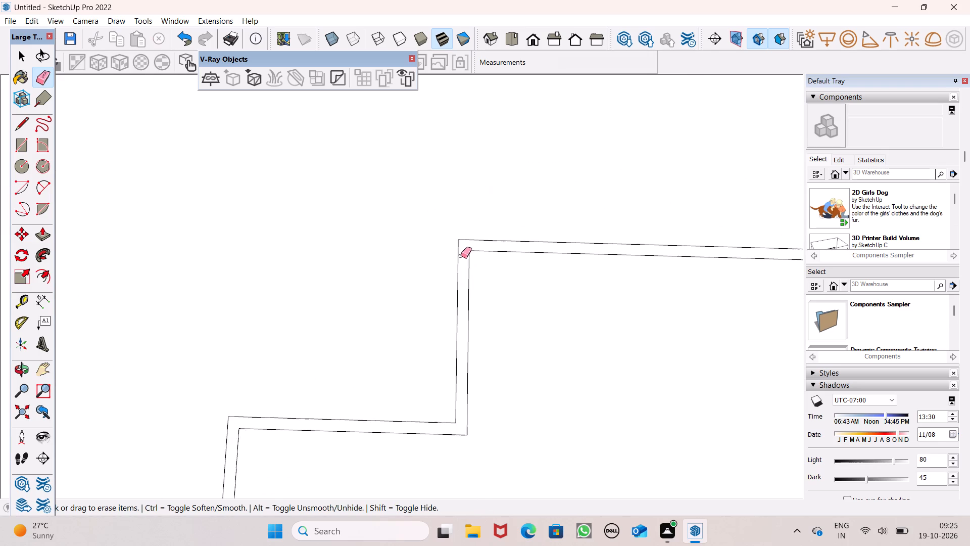
{"action": "scroll", "coordinate": [461, 256], "scroll_direction": "down", "scroll_amount": 2}
{"action": "scroll", "coordinate": [503, 221], "scroll_direction": "down", "scroll_amount": 14}
{"action": "middle_click_drag", "start_coordinate": [500, 334], "coordinate": [525, 184]}
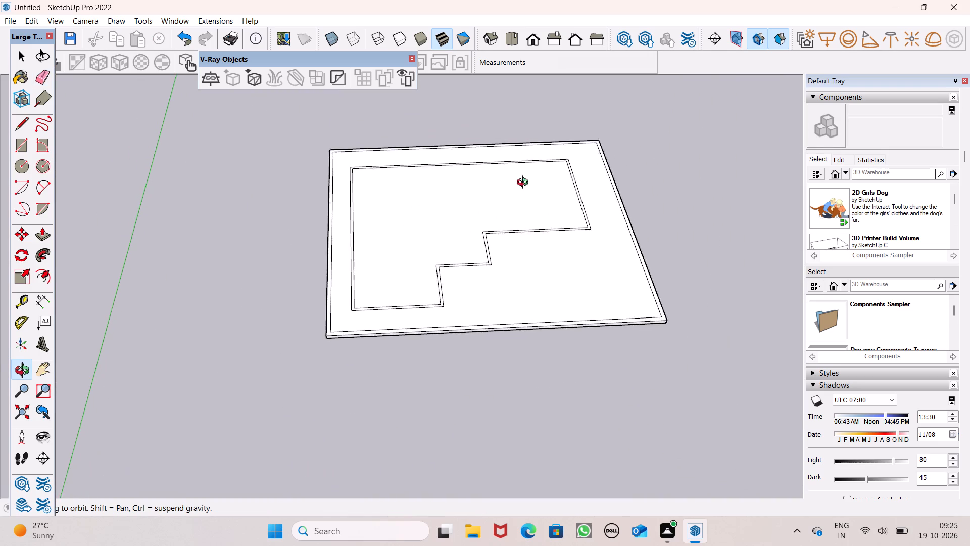
{"action": "middle_click_drag", "start_coordinate": [525, 184], "coordinate": [535, 82]}
{"action": "middle_click", "coordinate": [535, 82]}
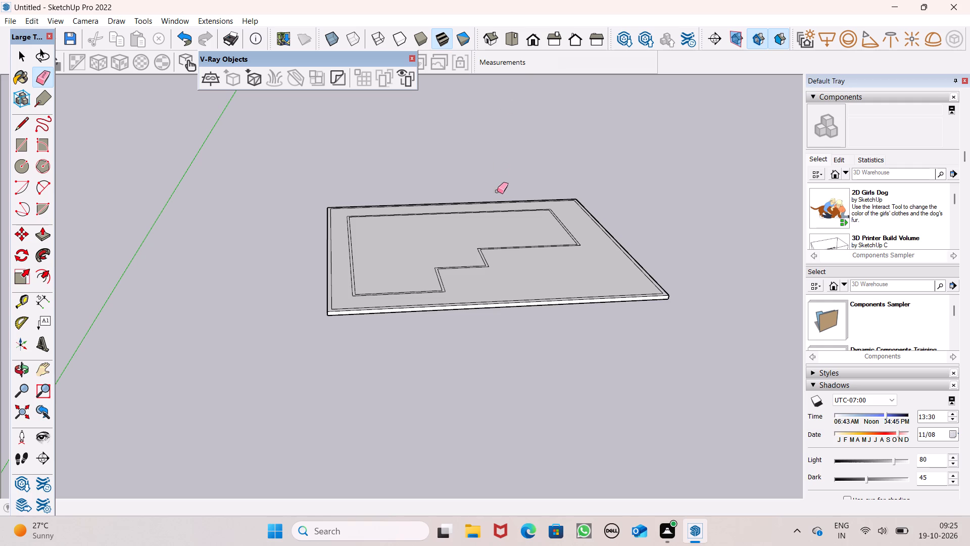
{"action": "key", "text": "space"}
{"action": "middle_click_drag", "start_coordinate": [402, 309], "coordinate": [402, 334]}
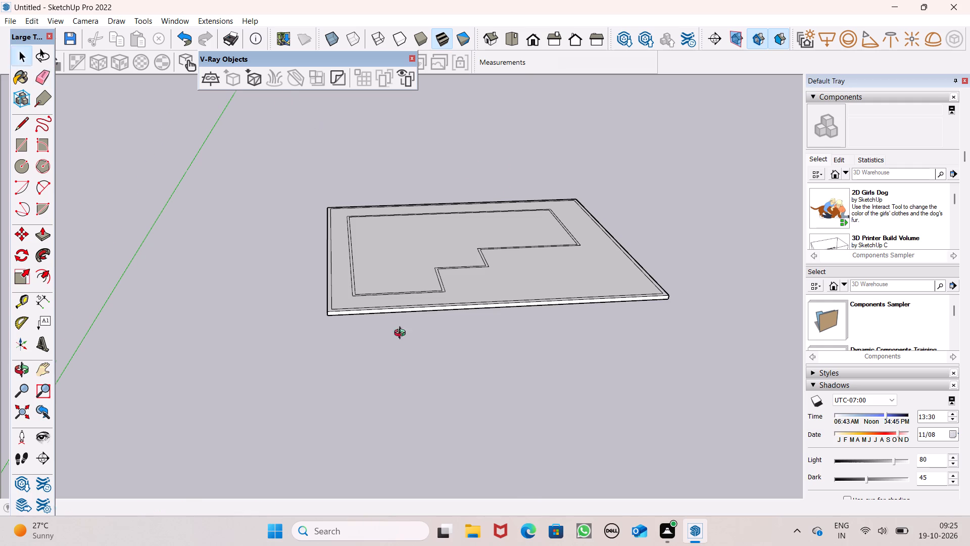
{"action": "middle_click_drag", "start_coordinate": [402, 334], "coordinate": [366, 504]}
{"action": "scroll", "coordinate": [402, 353], "scroll_direction": "up", "scroll_amount": 1}
{"action": "middle_click_drag", "start_coordinate": [406, 387], "coordinate": [414, 448]}
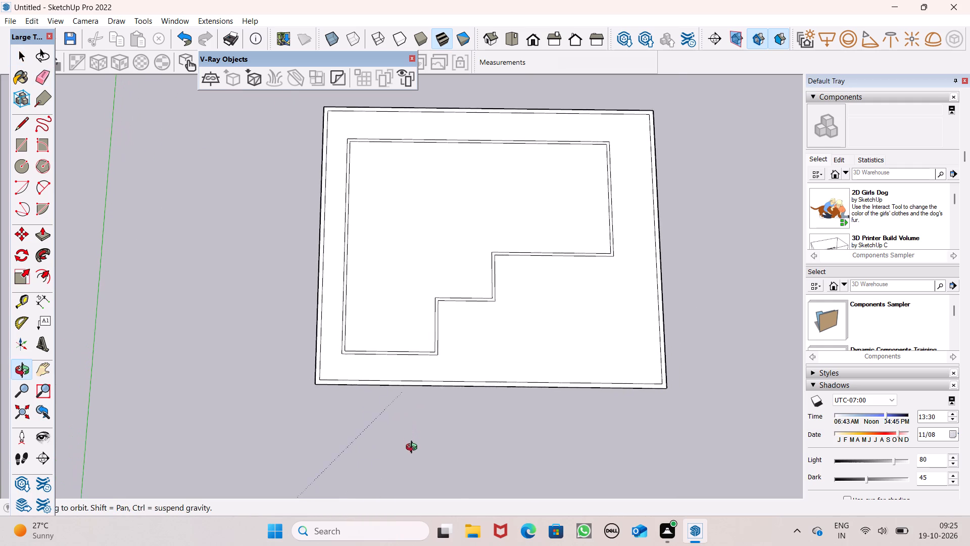
{"action": "middle_click_drag", "start_coordinate": [414, 448], "coordinate": [416, 452]}
{"action": "scroll", "coordinate": [390, 381], "scroll_direction": "up", "scroll_amount": 1}
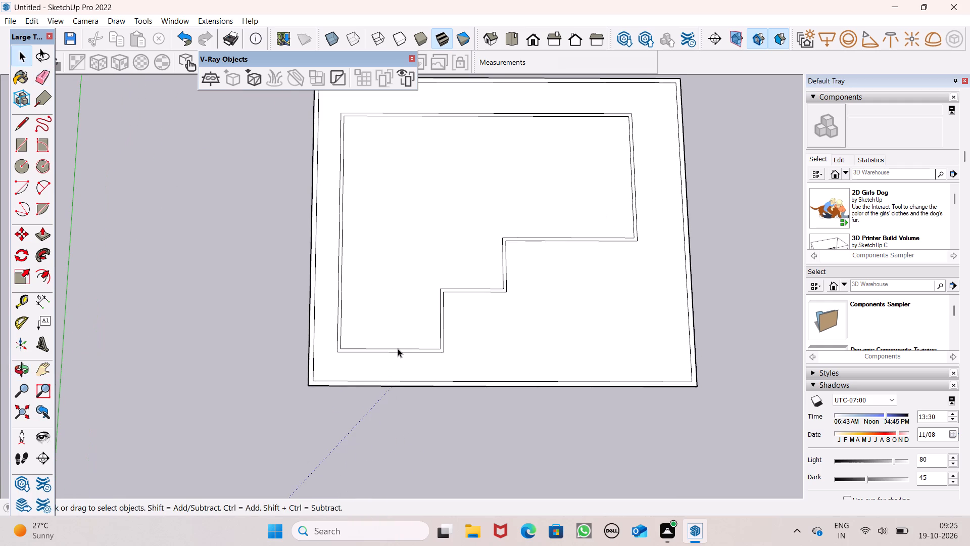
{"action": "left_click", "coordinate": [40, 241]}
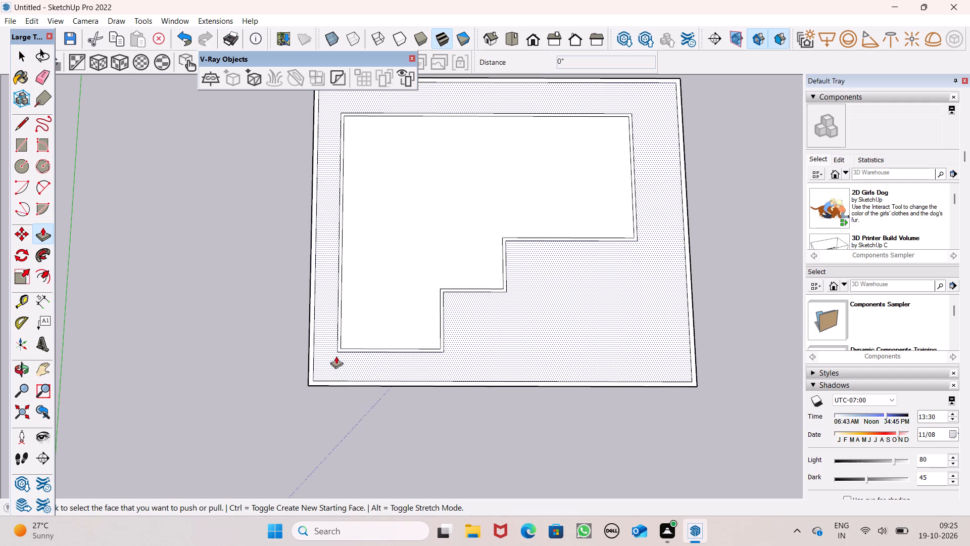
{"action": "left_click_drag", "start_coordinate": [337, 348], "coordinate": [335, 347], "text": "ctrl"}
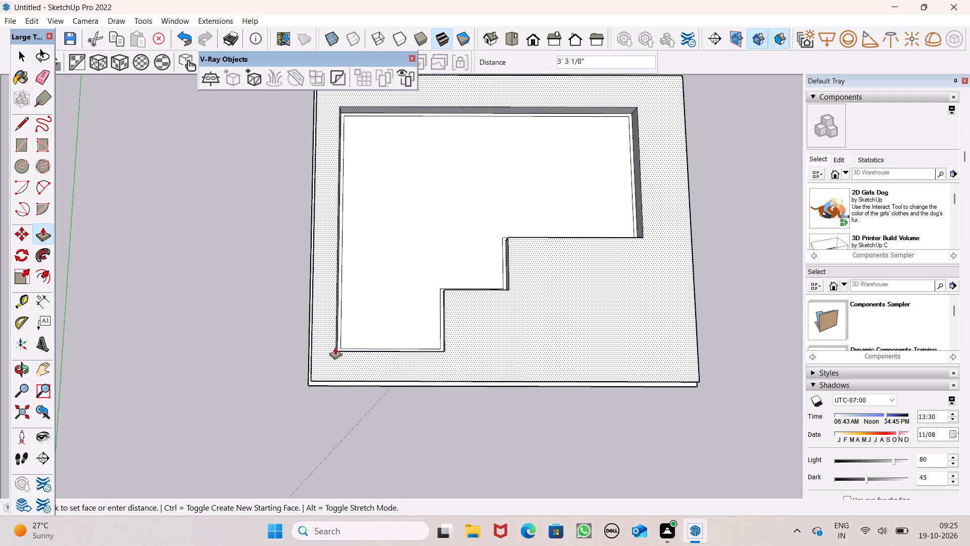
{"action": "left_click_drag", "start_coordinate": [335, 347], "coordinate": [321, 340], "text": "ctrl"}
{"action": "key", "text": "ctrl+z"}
Push/Pull the 6" wide stepped wall outline up 10' from the slab.
{"action": "scroll", "coordinate": [350, 346], "scroll_direction": "up", "scroll_amount": 4}
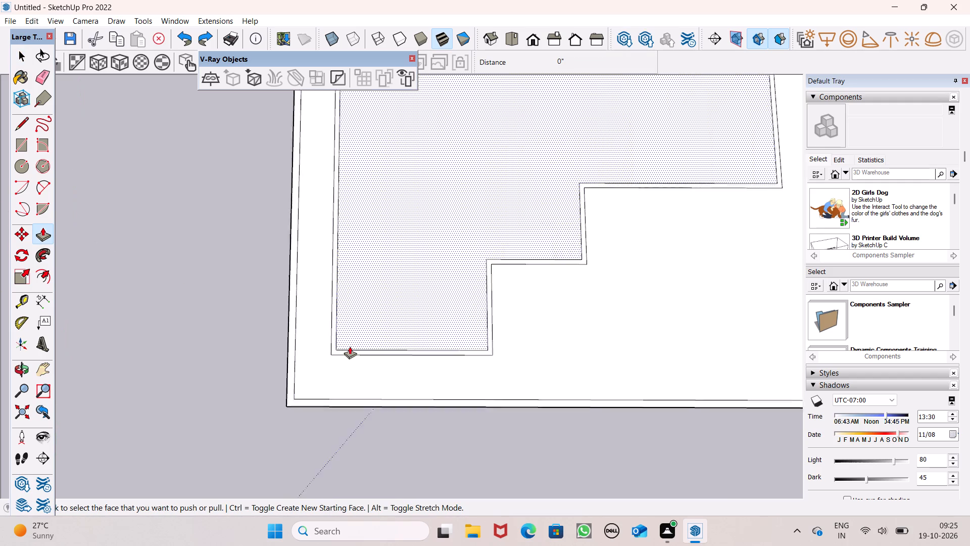
{"action": "scroll", "coordinate": [350, 346], "scroll_direction": "up", "scroll_amount": 4}
{"action": "left_click_drag", "start_coordinate": [327, 350], "coordinate": [245, 335]}
{"action": "key", "text": "1"}
{"action": "type", "text": "0'"}
{"action": "key", "text": "Return"}
{"action": "scroll", "coordinate": [240, 343], "scroll_direction": "down", "scroll_amount": 5}
{"action": "middle_click_drag", "start_coordinate": [266, 384], "coordinate": [267, 298]}
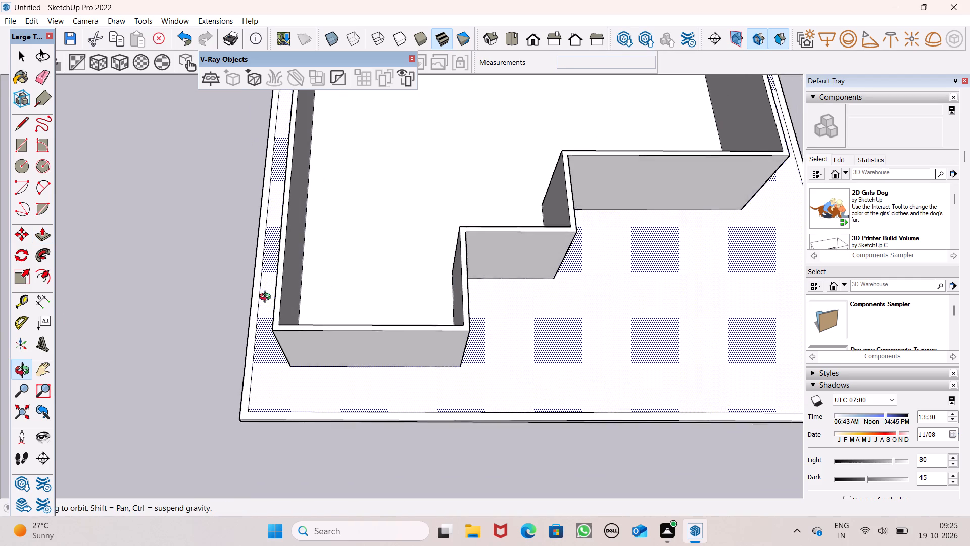
Examine the raised stepped walls on the slab from low and overhead angles.
{"action": "middle_click_drag", "start_coordinate": [267, 298], "coordinate": [263, 246]}
{"action": "key", "text": "space"}
{"action": "scroll", "coordinate": [227, 280], "scroll_direction": "down", "scroll_amount": 3}
{"action": "middle_click_drag", "start_coordinate": [341, 355], "coordinate": [331, 222]}
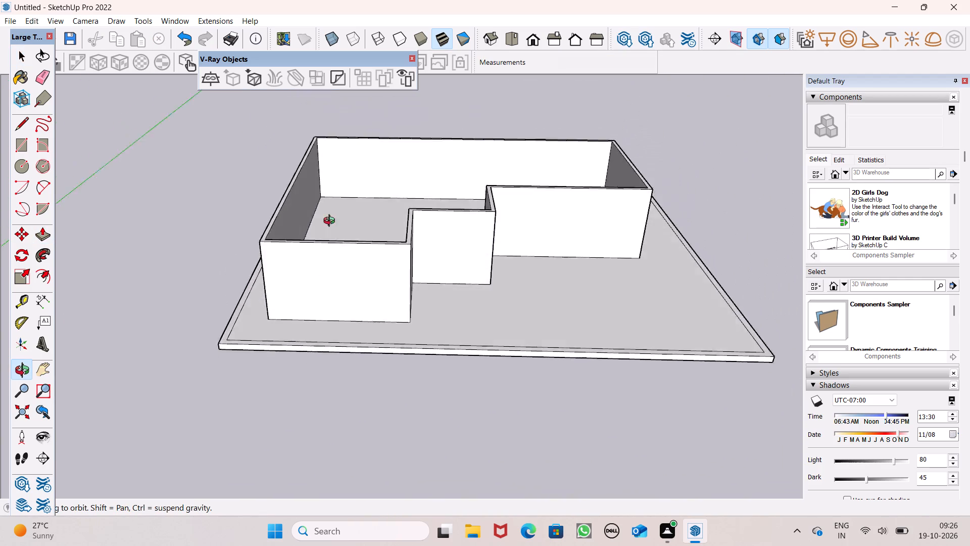
{"action": "middle_click_drag", "start_coordinate": [331, 222], "coordinate": [371, 141]}
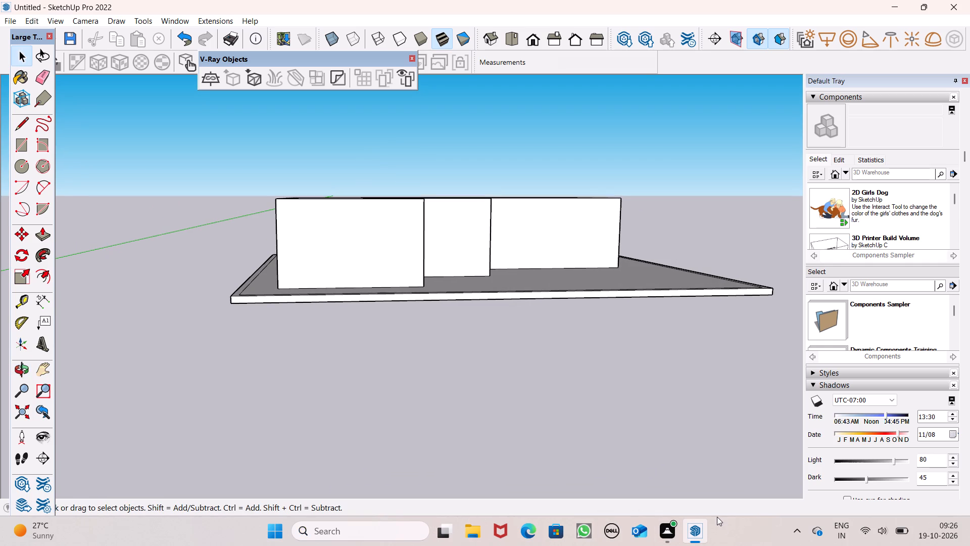
{"action": "scroll", "coordinate": [717, 517], "scroll_direction": "down", "scroll_amount": 2}
{"action": "middle_click_drag", "start_coordinate": [617, 320], "coordinate": [565, 544]}
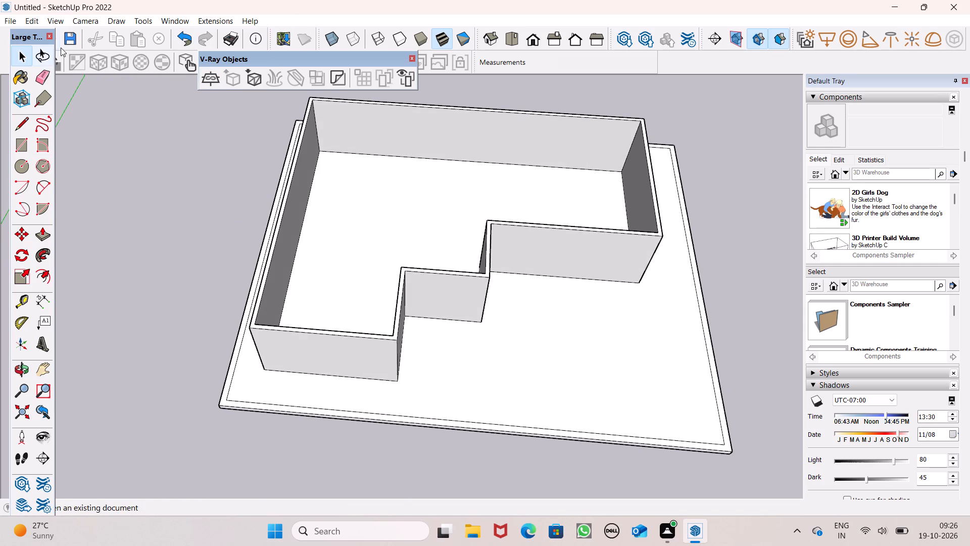
Draw a circle with a radius of about 1' on the open slab area in front of the stepped walls.
{"action": "left_click", "coordinate": [26, 148]}
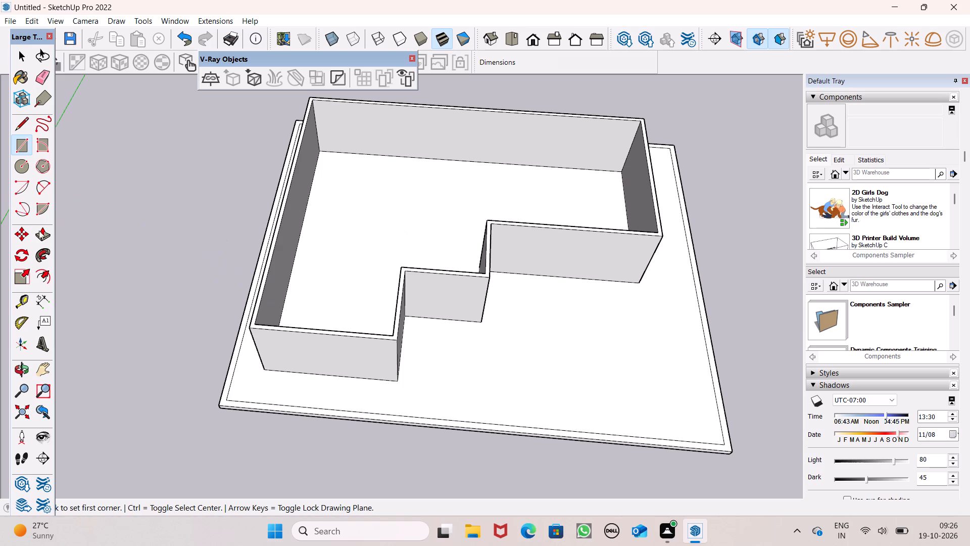
{"action": "left_click", "coordinate": [23, 168]}
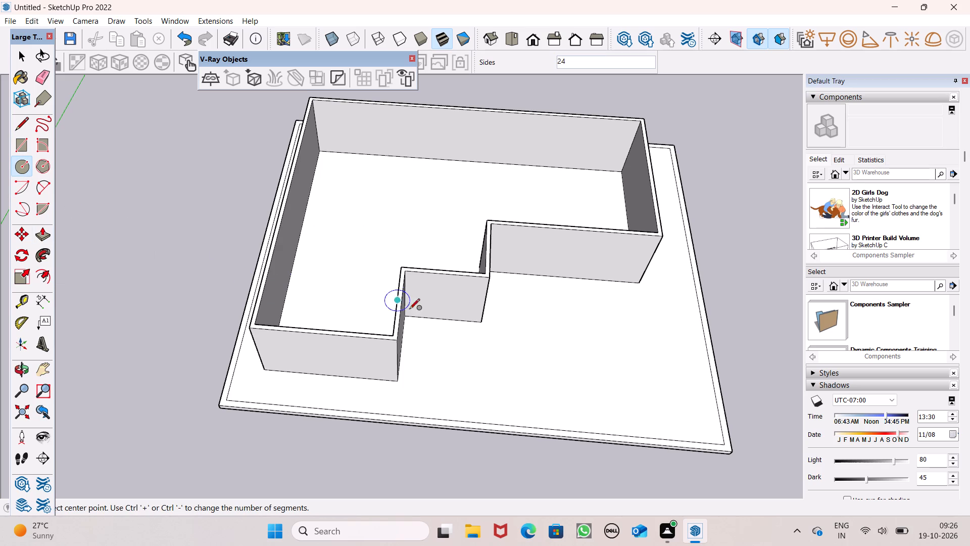
{"action": "scroll", "coordinate": [627, 393], "scroll_direction": "up", "scroll_amount": 8}
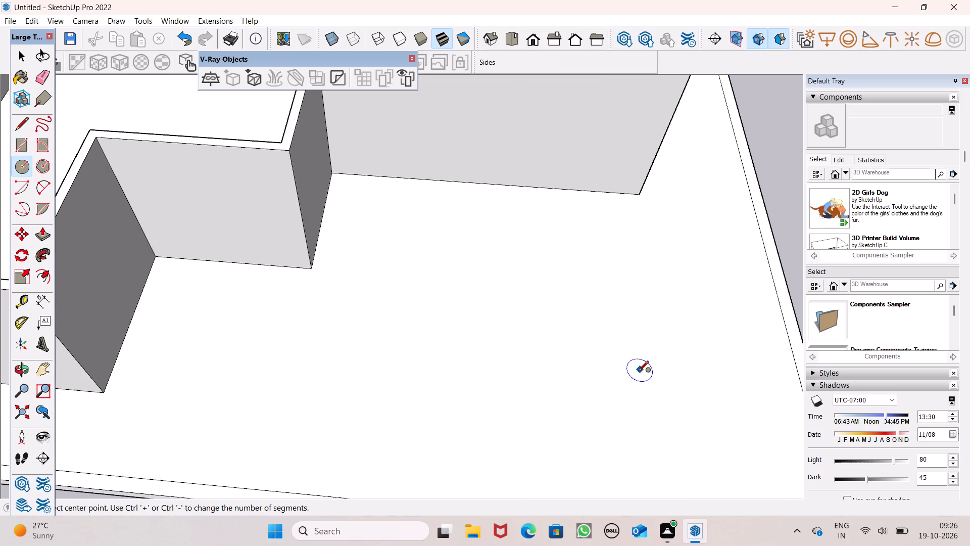
{"action": "scroll", "coordinate": [530, 276], "scroll_direction": "down", "scroll_amount": 7}
{"action": "scroll", "coordinate": [591, 334], "scroll_direction": "up", "scroll_amount": 1}
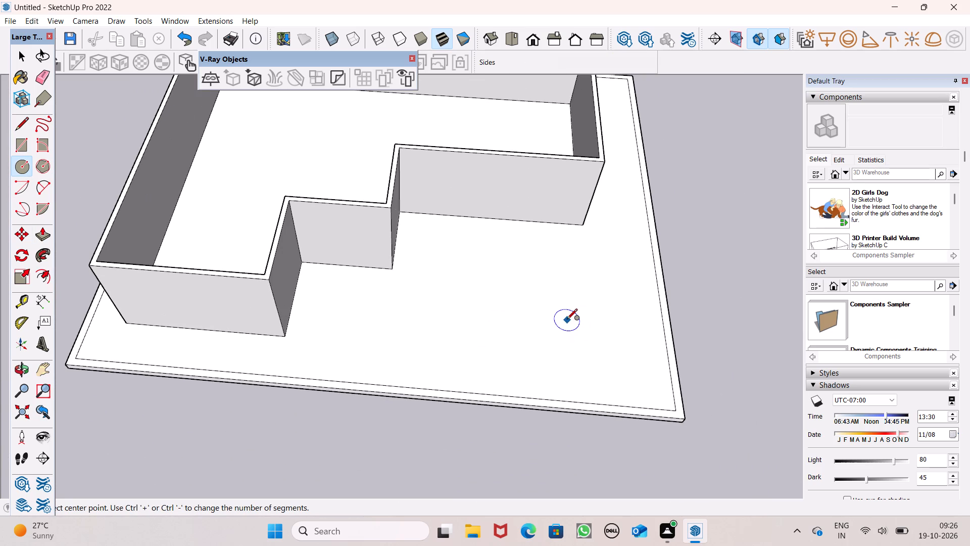
{"action": "left_click", "coordinate": [566, 308]}
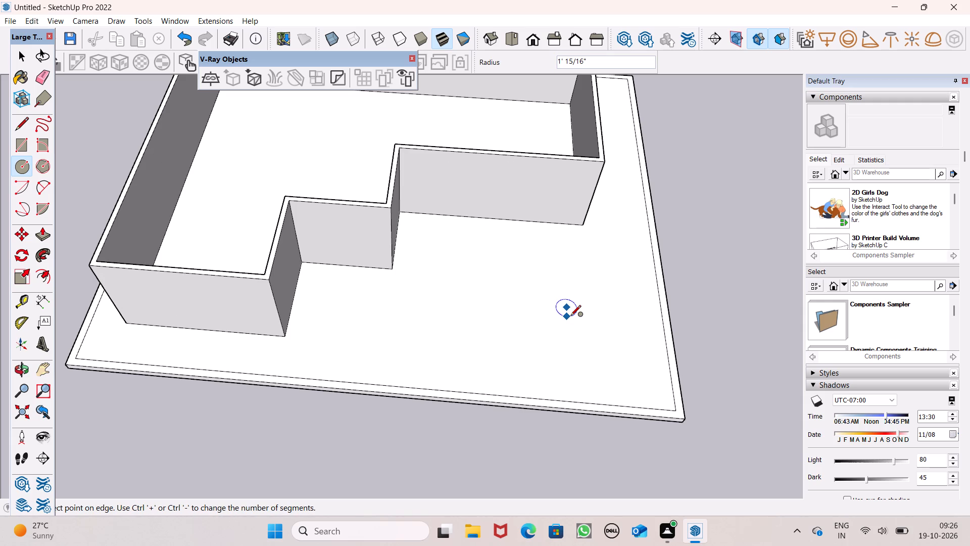
{"action": "scroll", "coordinate": [571, 317], "scroll_direction": "up", "scroll_amount": 8}
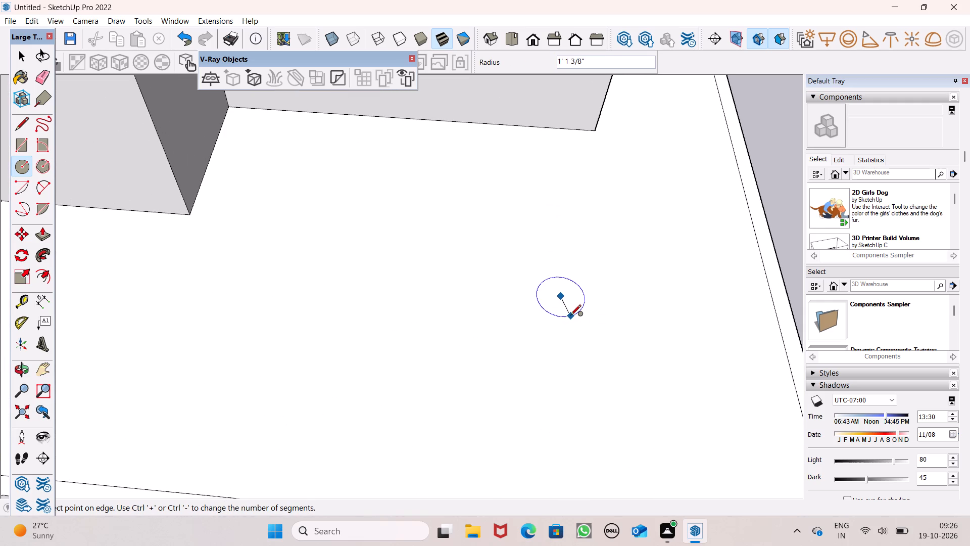
{"action": "left_click", "coordinate": [567, 312]}
{"action": "key", "text": "space"}
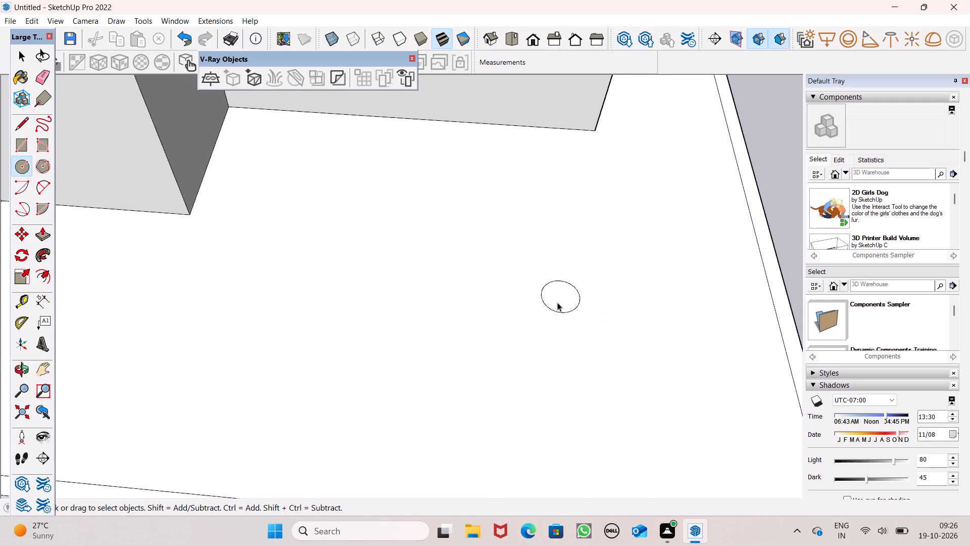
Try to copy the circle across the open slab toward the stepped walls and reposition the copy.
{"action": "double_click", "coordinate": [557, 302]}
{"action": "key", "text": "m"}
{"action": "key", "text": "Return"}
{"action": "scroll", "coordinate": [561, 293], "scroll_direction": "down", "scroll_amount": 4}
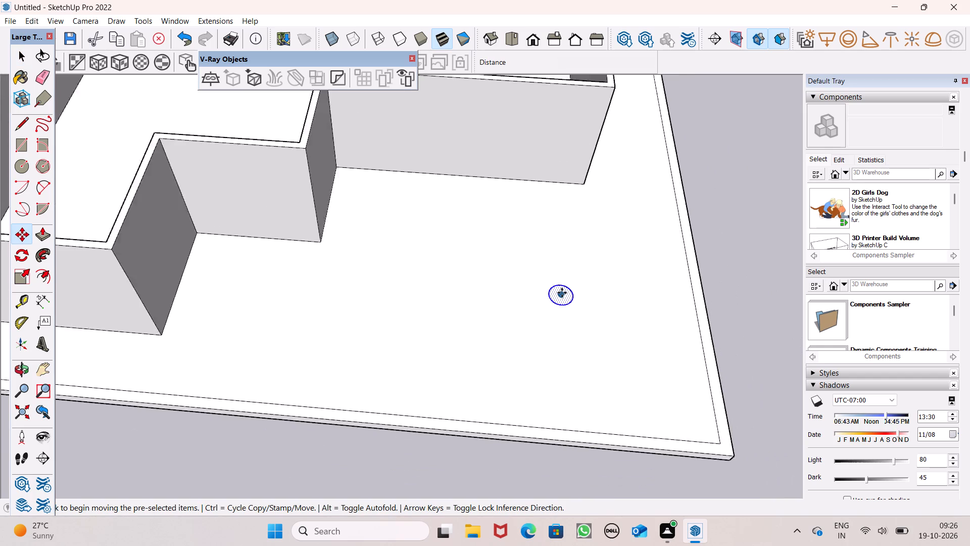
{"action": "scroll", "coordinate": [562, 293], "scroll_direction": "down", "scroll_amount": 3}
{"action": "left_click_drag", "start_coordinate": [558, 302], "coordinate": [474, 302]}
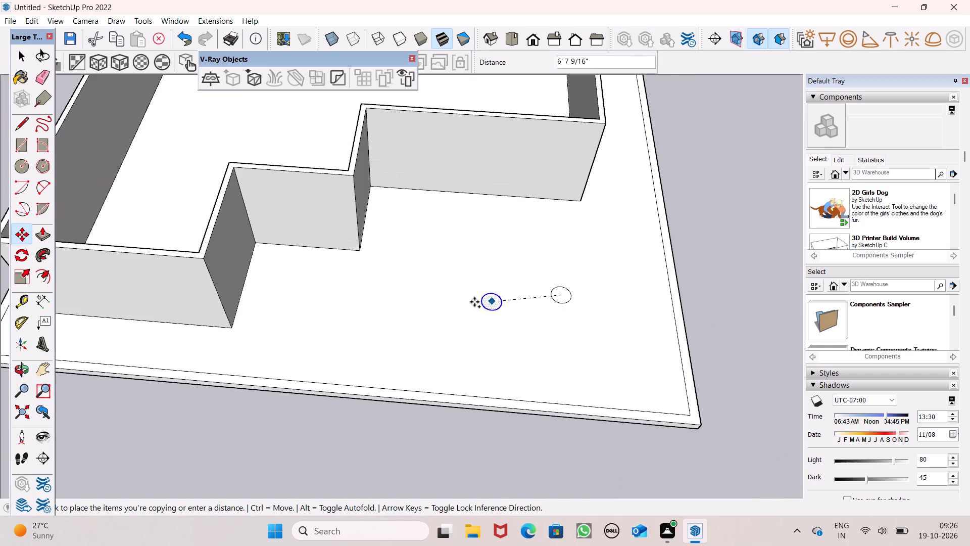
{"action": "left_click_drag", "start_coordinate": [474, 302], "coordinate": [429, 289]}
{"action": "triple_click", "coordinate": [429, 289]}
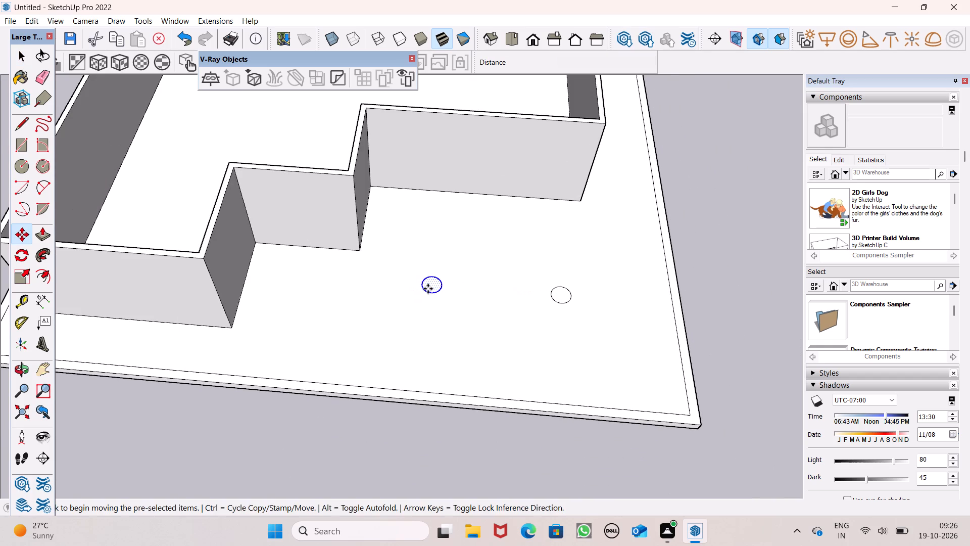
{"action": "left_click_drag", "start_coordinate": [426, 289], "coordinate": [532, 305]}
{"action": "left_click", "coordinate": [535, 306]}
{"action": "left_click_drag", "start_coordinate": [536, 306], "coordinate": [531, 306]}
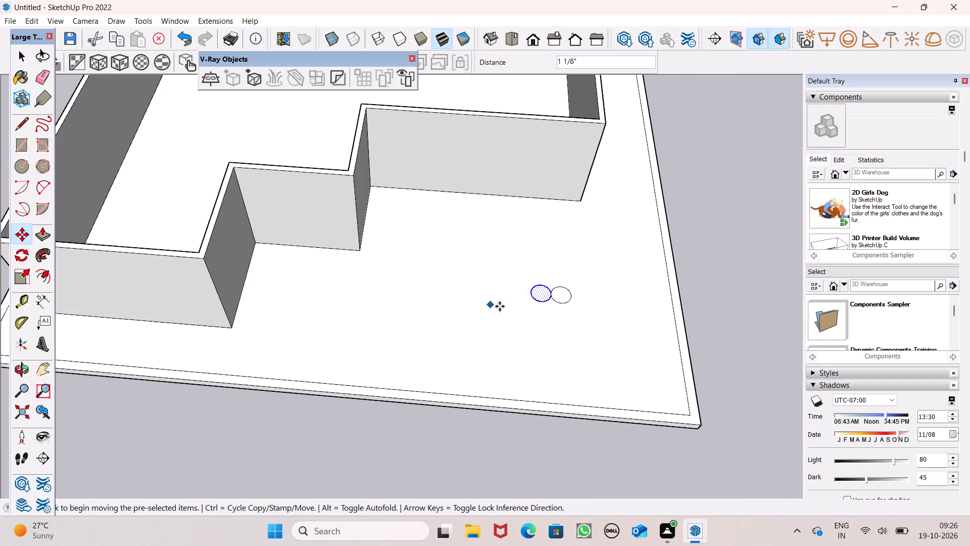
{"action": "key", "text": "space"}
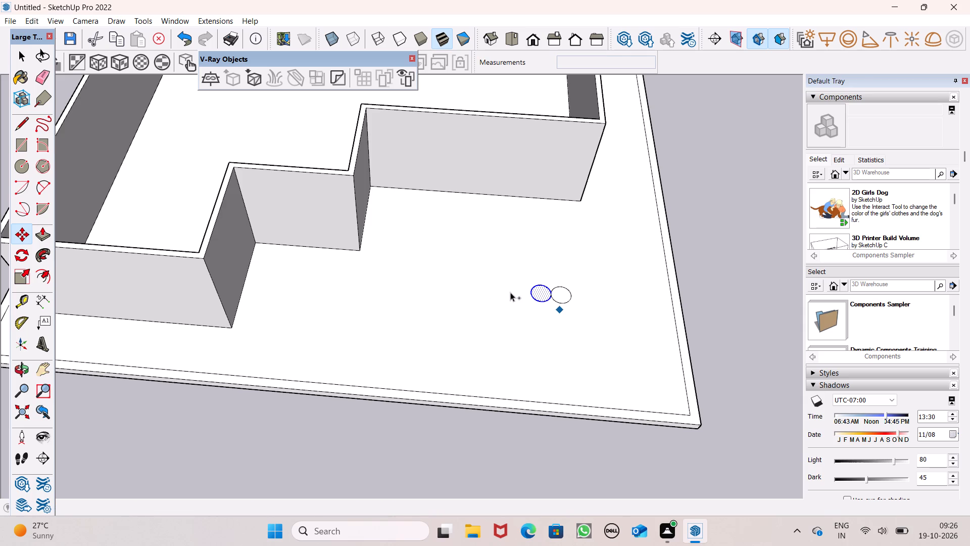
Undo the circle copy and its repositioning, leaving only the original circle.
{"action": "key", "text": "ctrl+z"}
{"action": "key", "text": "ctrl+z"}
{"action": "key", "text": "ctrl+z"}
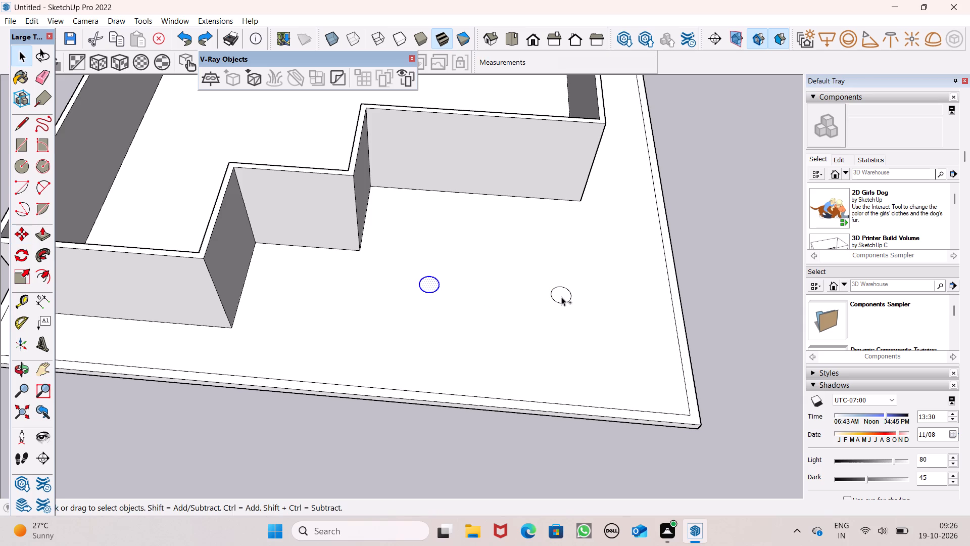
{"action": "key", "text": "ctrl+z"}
Copy the circle about 13' 6" along the red axis toward the stepped walls.
{"action": "double_click", "coordinate": [566, 296]}
{"action": "key", "text": "m"}
{"action": "key", "text": "Return"}
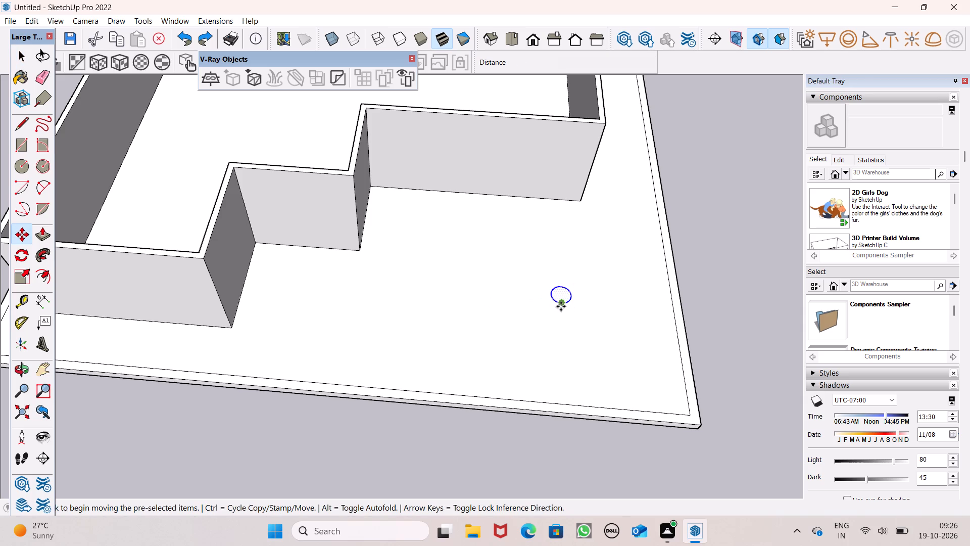
{"action": "left_click_drag", "start_coordinate": [561, 306], "coordinate": [494, 306]}
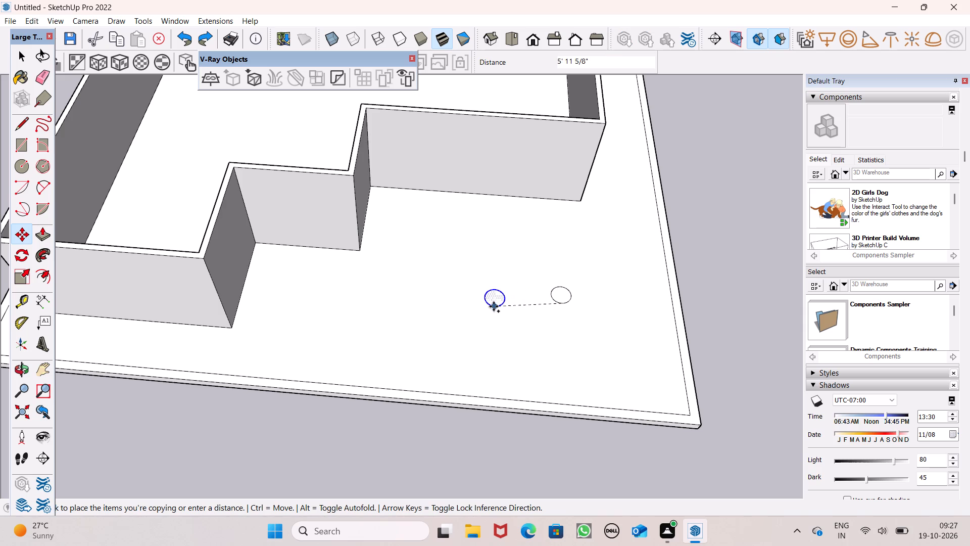
{"action": "left_click_drag", "start_coordinate": [494, 306], "coordinate": [424, 297]}
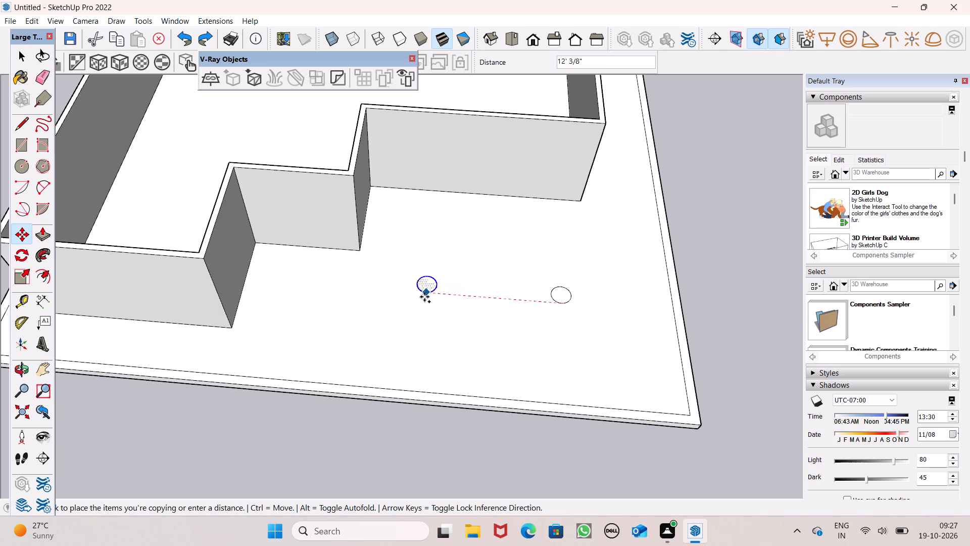
{"action": "left_click_drag", "start_coordinate": [424, 297], "coordinate": [410, 297]}
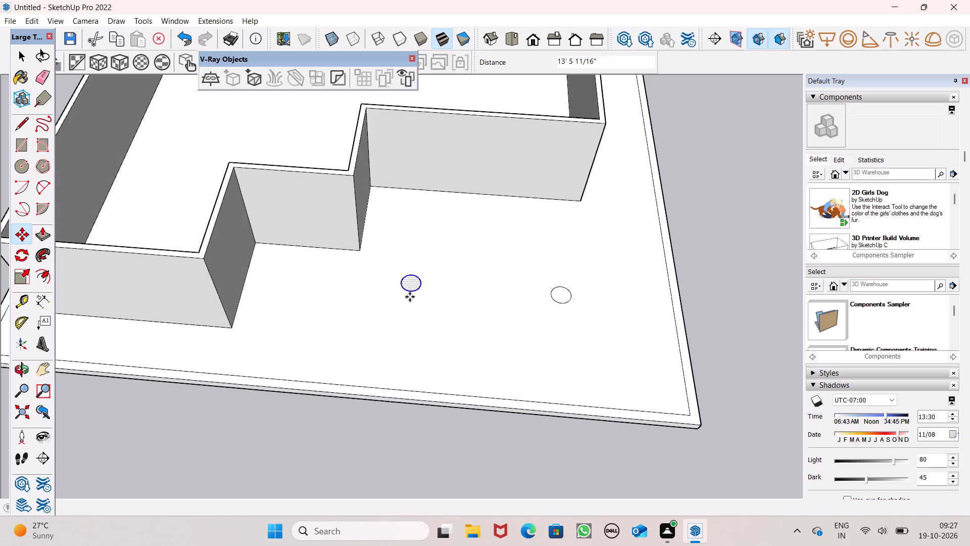
{"action": "key", "text": "space"}
{"action": "key", "text": "space"}
{"action": "left_click", "coordinate": [765, 297]}
Push/Pull the copied circle nearer the wall steps up 10' into a round column.
{"action": "scroll", "coordinate": [376, 247], "scroll_direction": "down", "scroll_amount": 3}
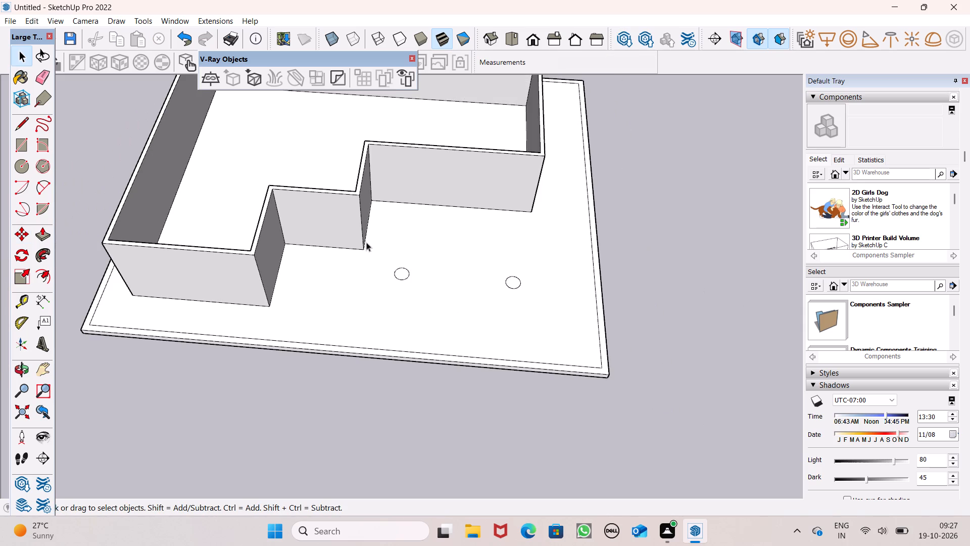
{"action": "middle_click_drag", "start_coordinate": [363, 232], "coordinate": [339, 144]}
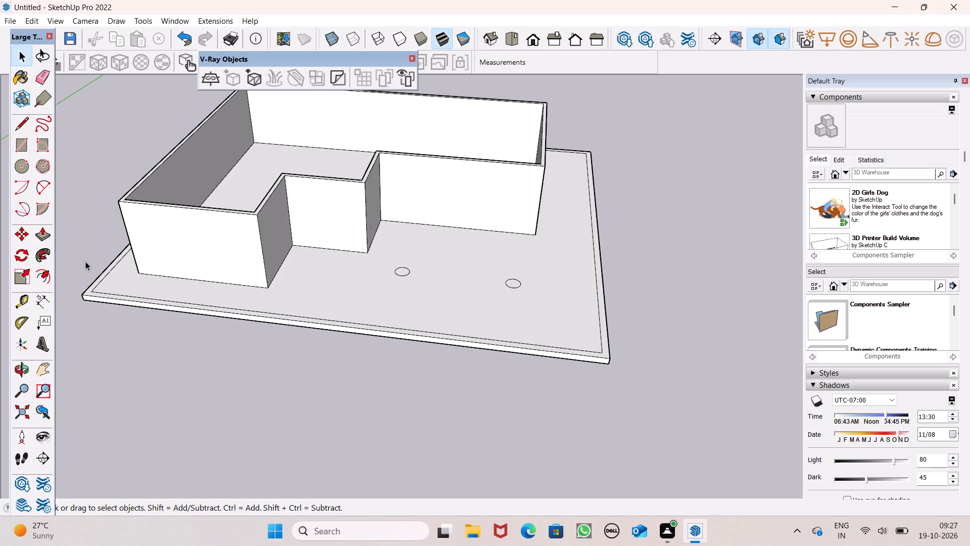
{"action": "left_click", "coordinate": [31, 237]}
{"action": "left_click", "coordinate": [42, 235]}
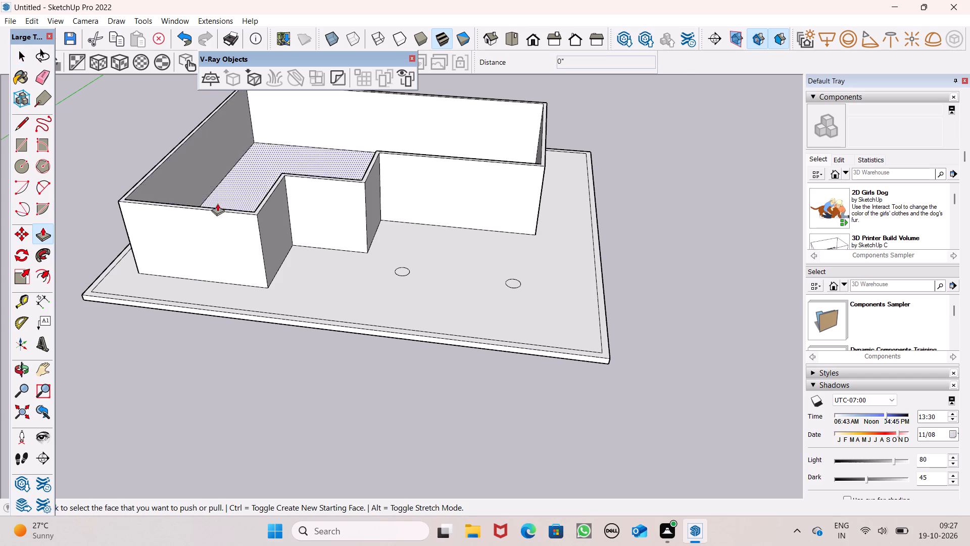
{"action": "scroll", "coordinate": [219, 203], "scroll_direction": "up", "scroll_amount": 5}
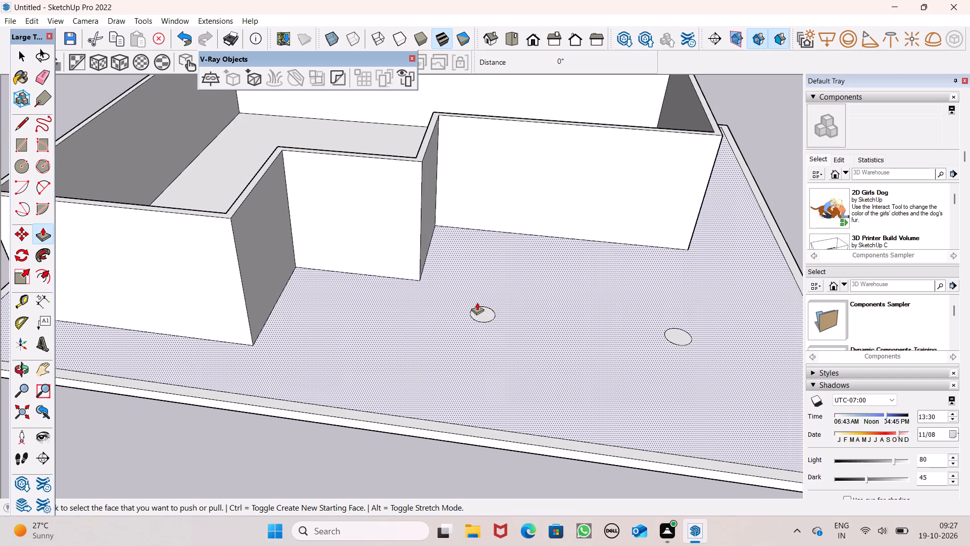
{"action": "left_click_drag", "start_coordinate": [484, 311], "coordinate": [400, 159]}
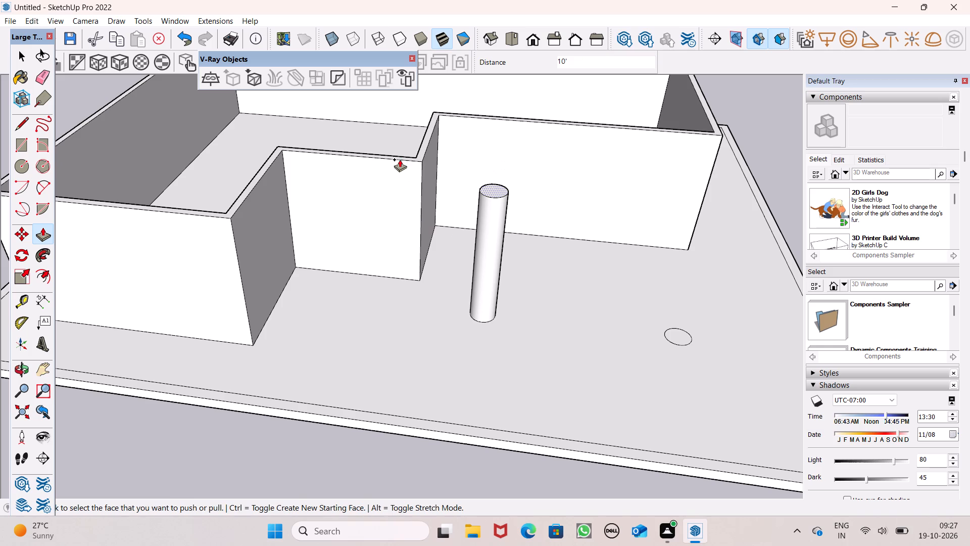
Push/Pull the original circle up to the same height as the first round column.
{"action": "left_click_drag", "start_coordinate": [675, 336], "coordinate": [514, 225]}
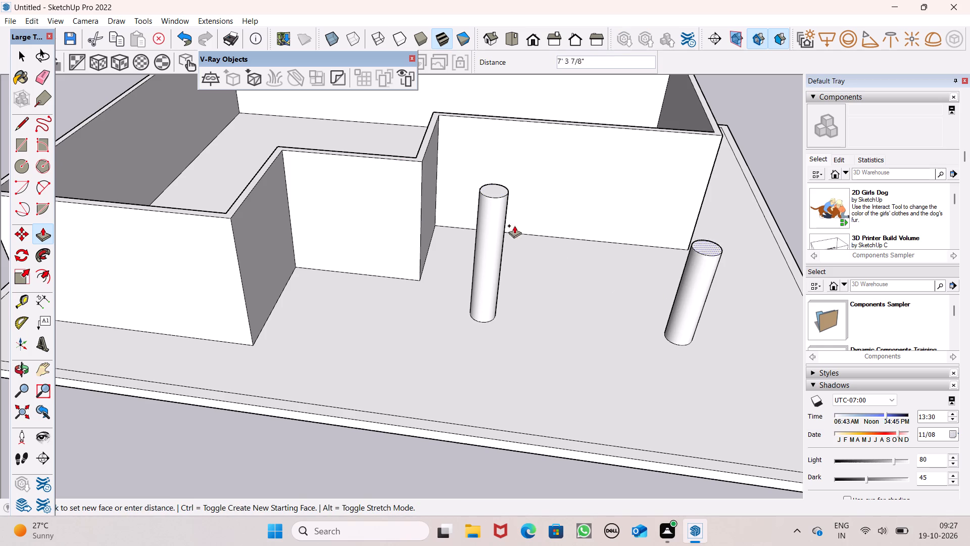
{"action": "left_click_drag", "start_coordinate": [514, 225], "coordinate": [498, 202]}
{"action": "left_click", "coordinate": [498, 202]}
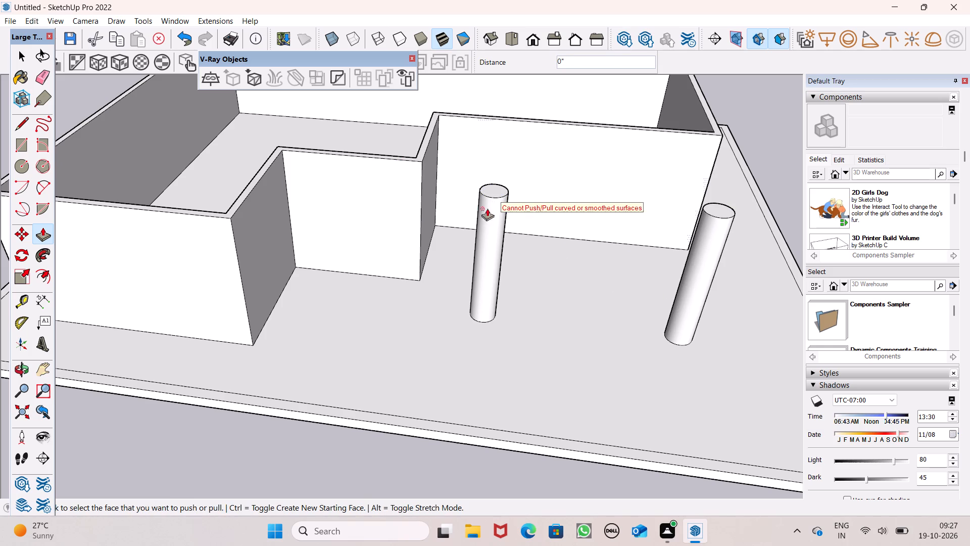
{"action": "key", "text": "space"}
Push/Pull the top face of the stepped walls up 3' as a separate band above the existing walls.
{"action": "scroll", "coordinate": [461, 313], "scroll_direction": "down", "scroll_amount": 7}
{"action": "scroll", "coordinate": [508, 317], "scroll_direction": "down", "scroll_amount": 2}
{"action": "middle_click_drag", "start_coordinate": [531, 338], "coordinate": [538, 397]}
{"action": "scroll", "coordinate": [533, 342], "scroll_direction": "up", "scroll_amount": 1}
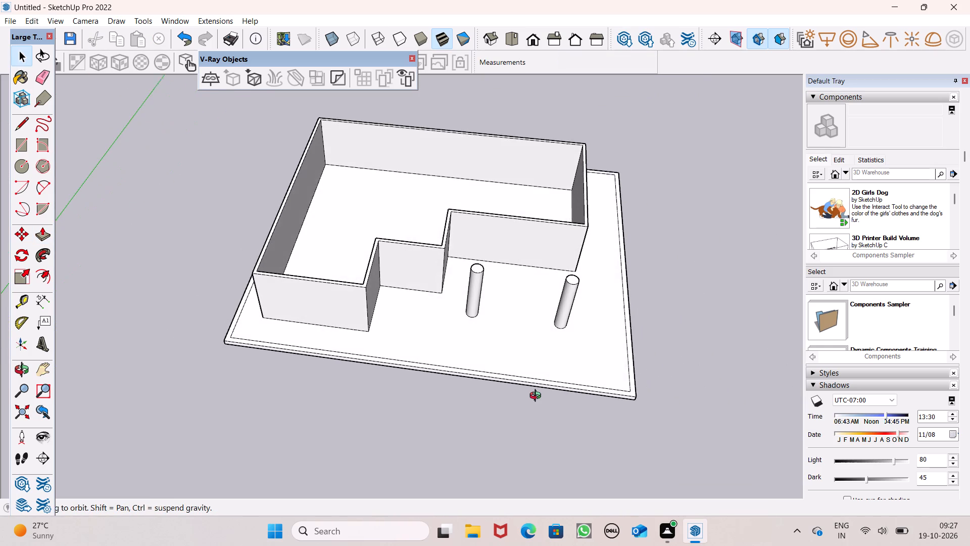
{"action": "middle_click_drag", "start_coordinate": [538, 397], "coordinate": [538, 392]}
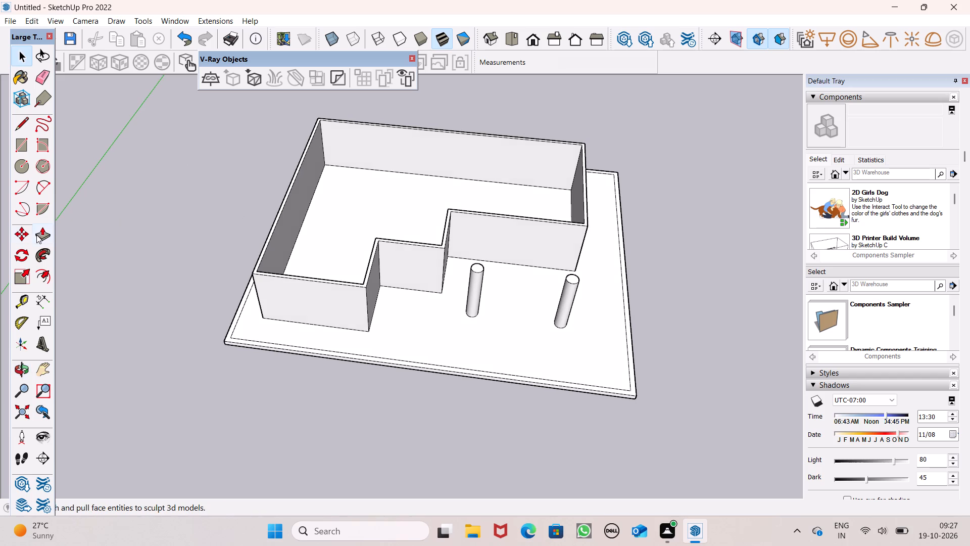
{"action": "left_click", "coordinate": [51, 228]}
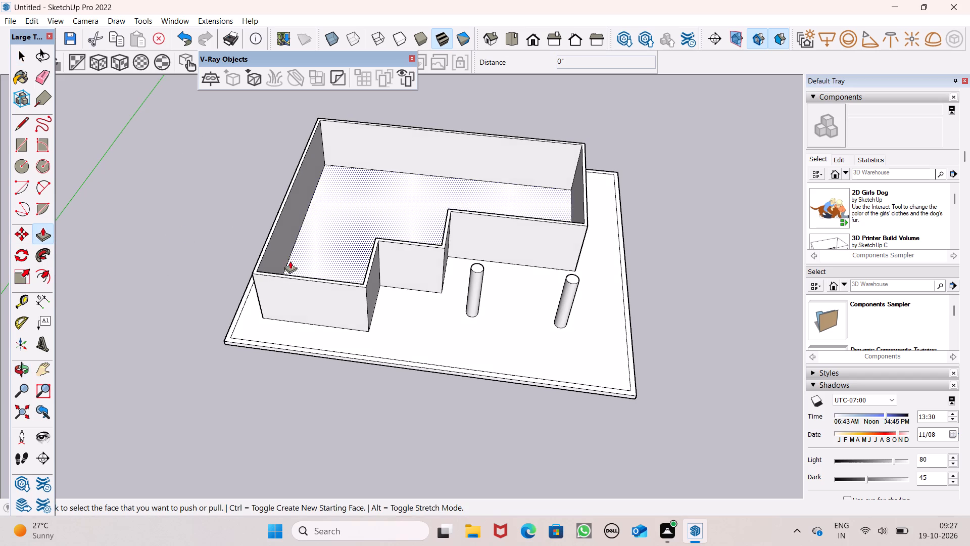
{"action": "scroll", "coordinate": [292, 276], "scroll_direction": "up", "scroll_amount": 3}
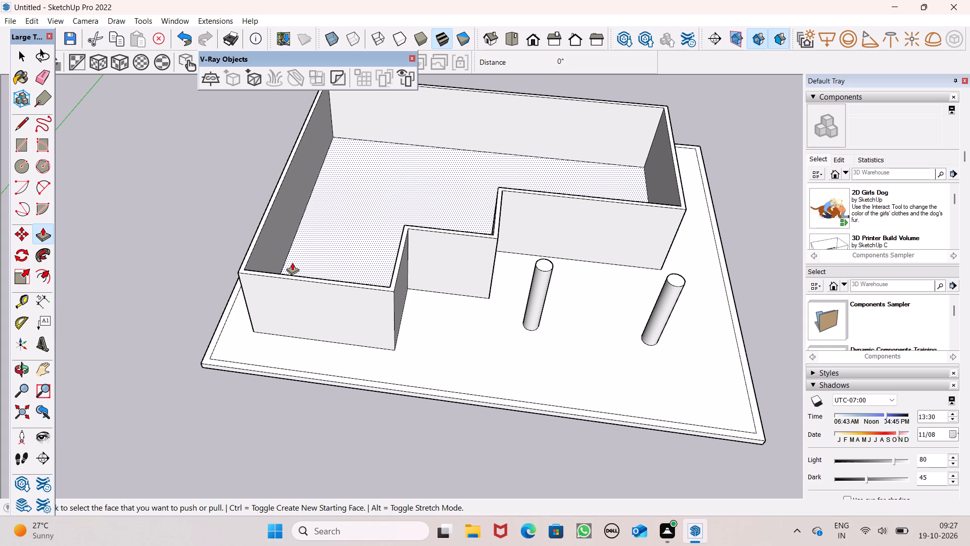
{"action": "scroll", "coordinate": [292, 262], "scroll_direction": "up", "scroll_amount": 2}
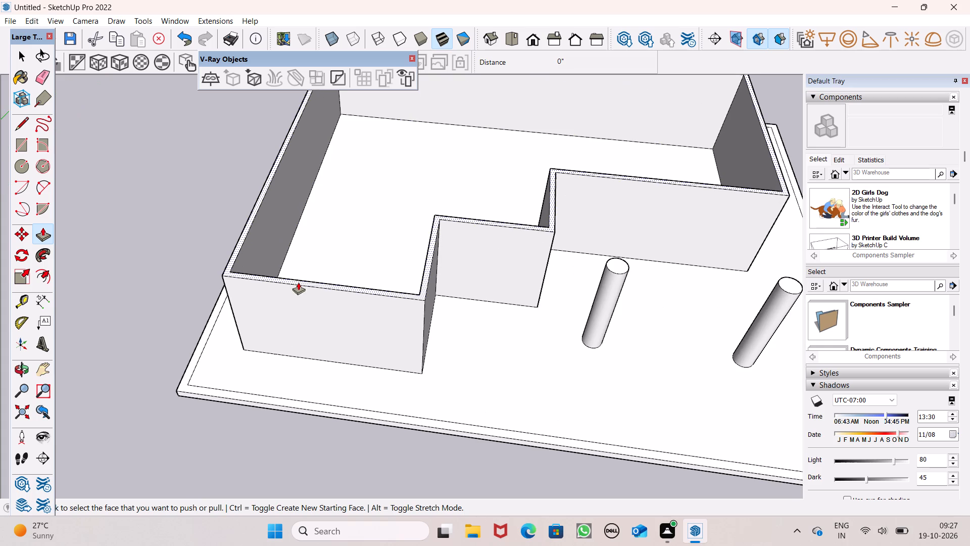
{"action": "left_click_drag", "start_coordinate": [298, 282], "coordinate": [303, 251]}
{"action": "type", "text": "3'"}
{"action": "key", "text": "Return"}
{"action": "scroll", "coordinate": [303, 251], "scroll_direction": "down", "scroll_amount": 1}
{"action": "key", "text": "space"}
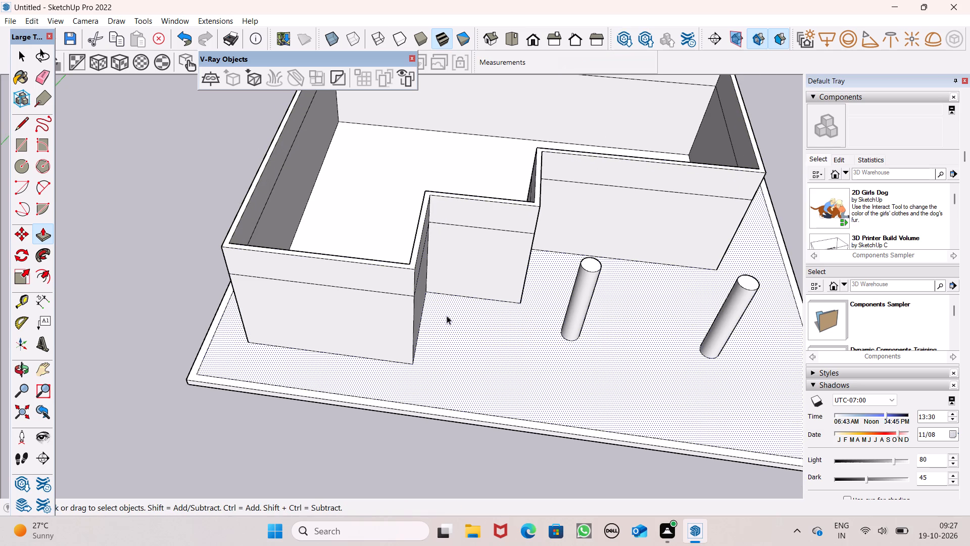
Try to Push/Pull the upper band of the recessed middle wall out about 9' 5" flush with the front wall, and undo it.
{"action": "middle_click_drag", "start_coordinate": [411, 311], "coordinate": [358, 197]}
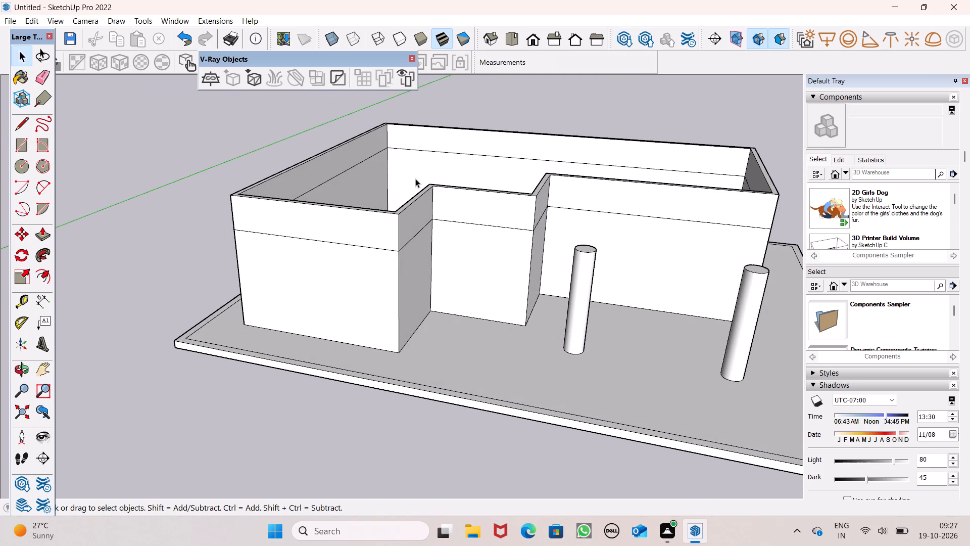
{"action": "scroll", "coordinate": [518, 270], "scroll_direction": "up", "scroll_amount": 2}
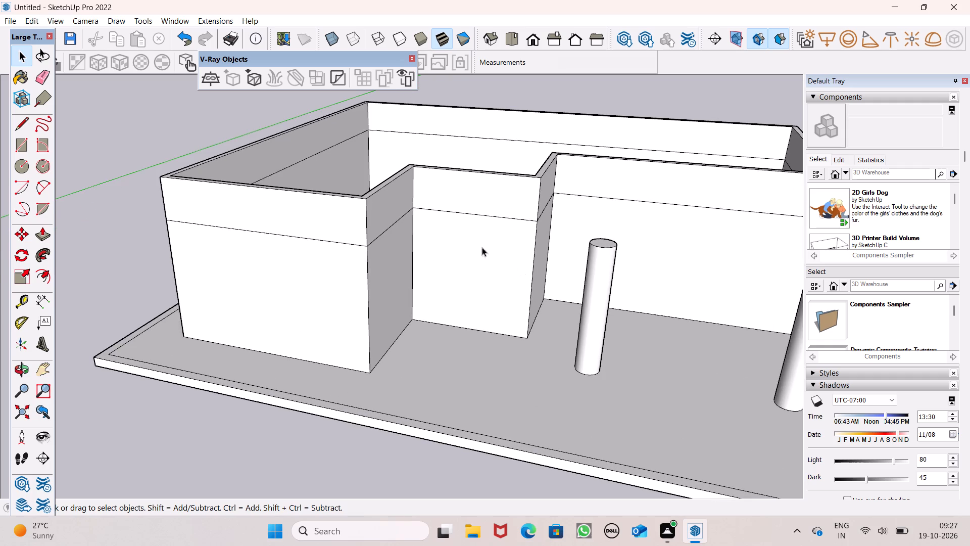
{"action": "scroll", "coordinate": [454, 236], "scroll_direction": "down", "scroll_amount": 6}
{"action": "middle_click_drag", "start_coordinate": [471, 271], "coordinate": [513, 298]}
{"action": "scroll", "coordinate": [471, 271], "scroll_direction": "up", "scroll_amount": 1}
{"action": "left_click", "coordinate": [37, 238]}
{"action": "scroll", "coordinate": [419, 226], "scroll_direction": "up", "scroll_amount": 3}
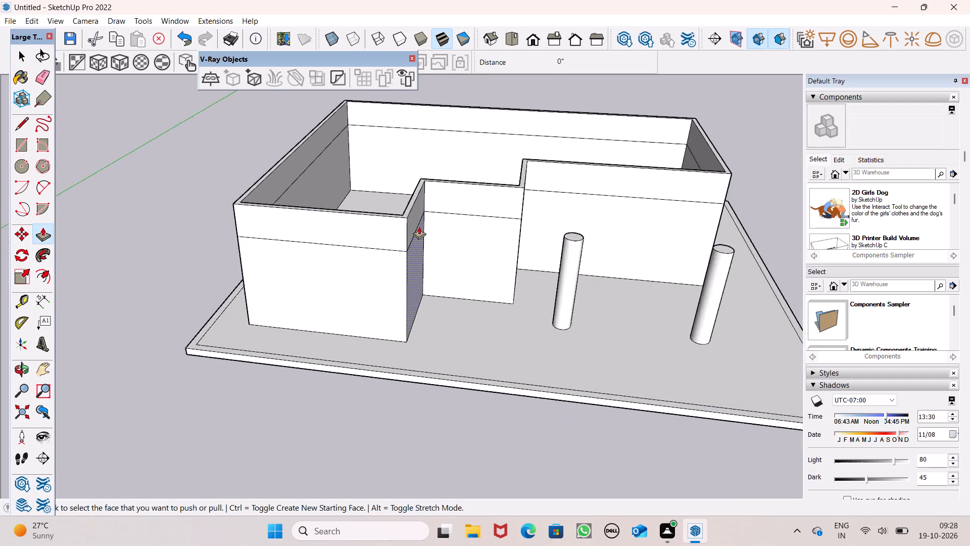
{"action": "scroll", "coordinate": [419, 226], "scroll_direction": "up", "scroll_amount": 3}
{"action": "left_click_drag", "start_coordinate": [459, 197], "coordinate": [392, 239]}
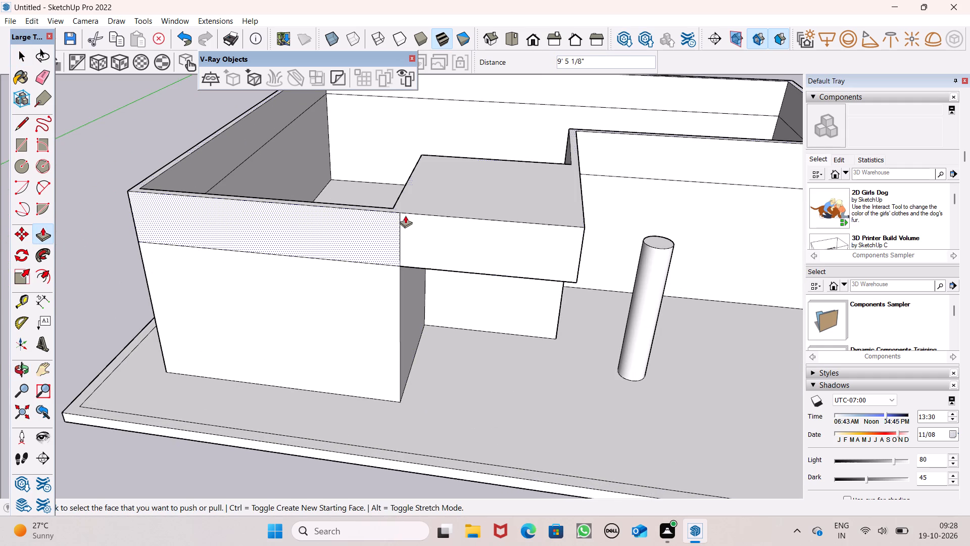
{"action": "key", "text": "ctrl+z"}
Push/Pull the top face of the stepped walls up 10' as a second storey above the 3' band.
{"action": "scroll", "coordinate": [417, 231], "scroll_direction": "down", "scroll_amount": 9}
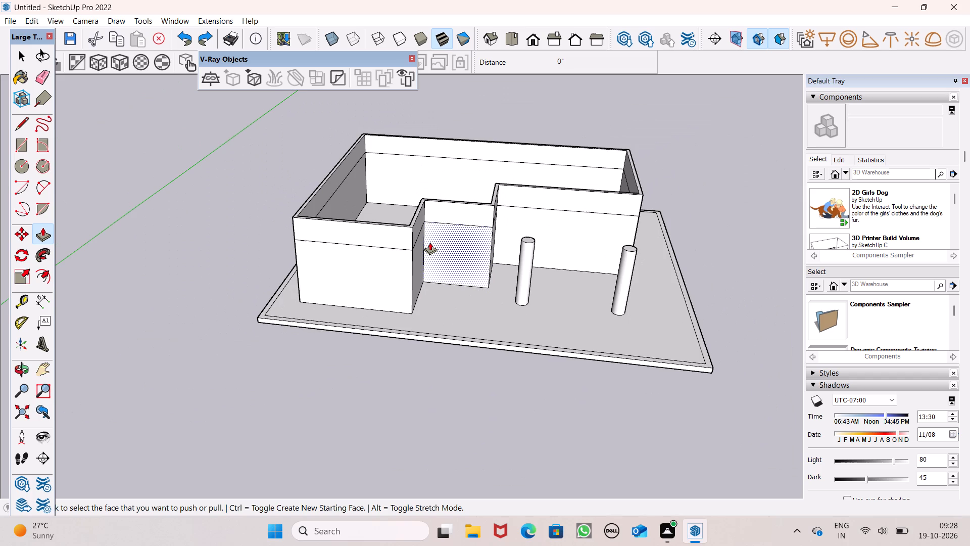
{"action": "scroll", "coordinate": [504, 185], "scroll_direction": "down", "scroll_amount": 1}
{"action": "middle_click_drag", "start_coordinate": [503, 185], "coordinate": [509, 276]}
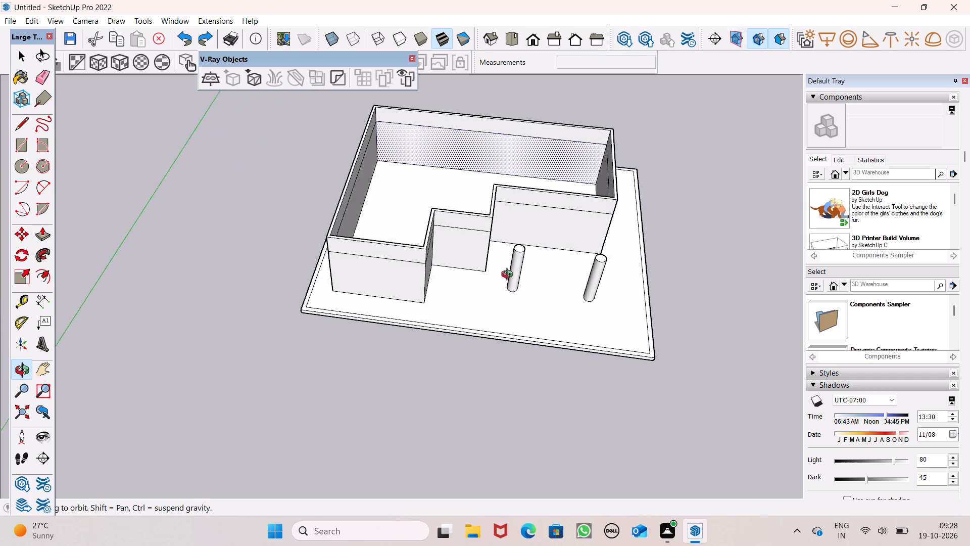
{"action": "middle_click_drag", "start_coordinate": [509, 276], "coordinate": [503, 334]}
{"action": "scroll", "coordinate": [450, 302], "scroll_direction": "up", "scroll_amount": 2}
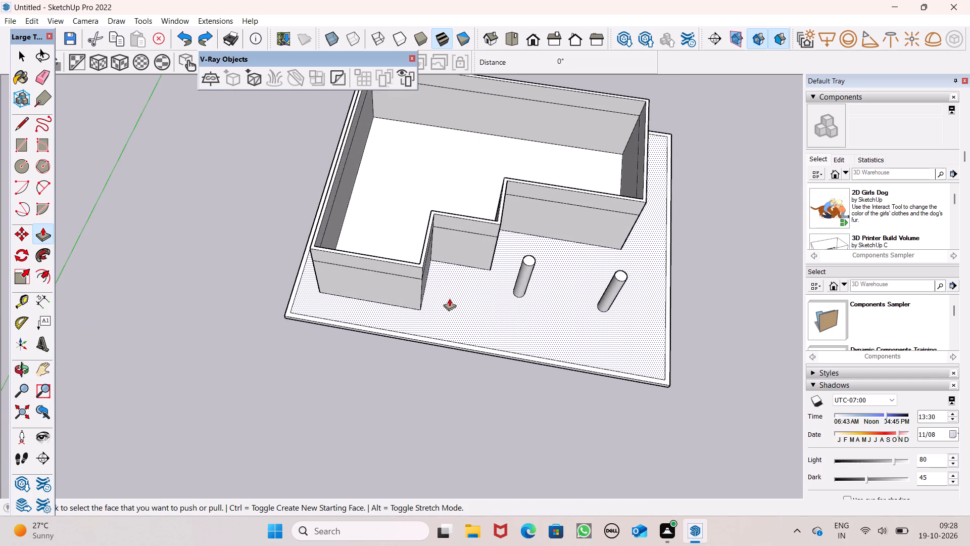
{"action": "scroll", "coordinate": [449, 298], "scroll_direction": "up", "scroll_amount": 2}
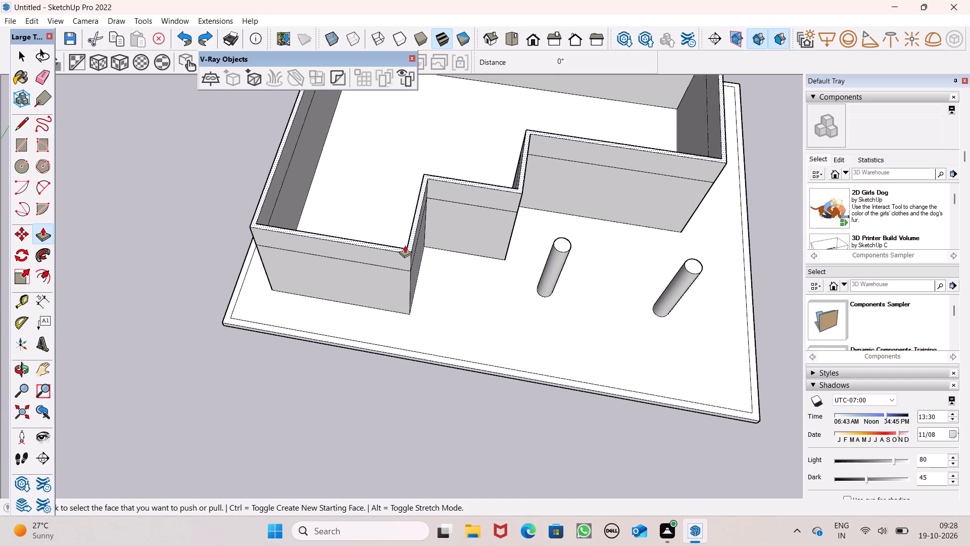
{"action": "left_click_drag", "start_coordinate": [409, 247], "coordinate": [409, 247]}
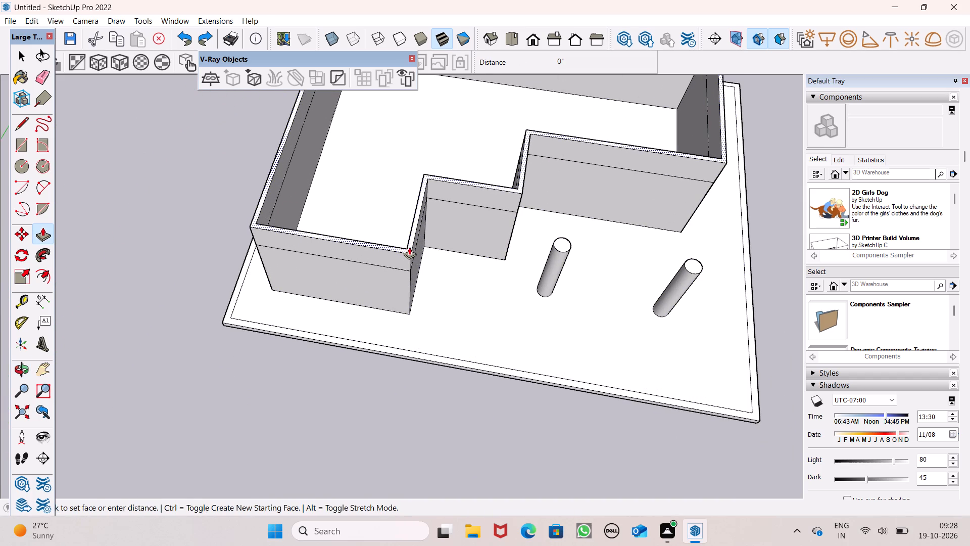
{"action": "left_click_drag", "start_coordinate": [409, 247], "coordinate": [418, 187]}
{"action": "type", "text": "10'"}
{"action": "key", "text": "Return"}
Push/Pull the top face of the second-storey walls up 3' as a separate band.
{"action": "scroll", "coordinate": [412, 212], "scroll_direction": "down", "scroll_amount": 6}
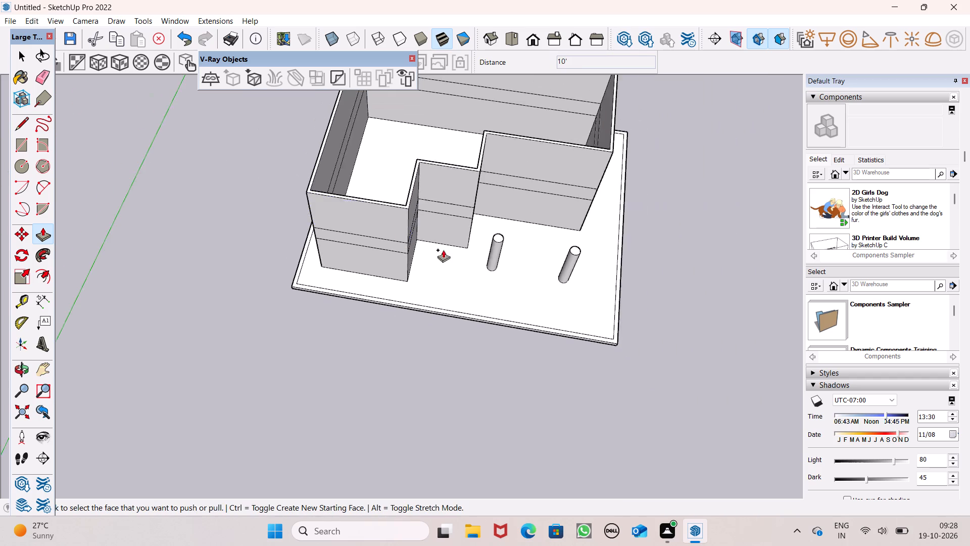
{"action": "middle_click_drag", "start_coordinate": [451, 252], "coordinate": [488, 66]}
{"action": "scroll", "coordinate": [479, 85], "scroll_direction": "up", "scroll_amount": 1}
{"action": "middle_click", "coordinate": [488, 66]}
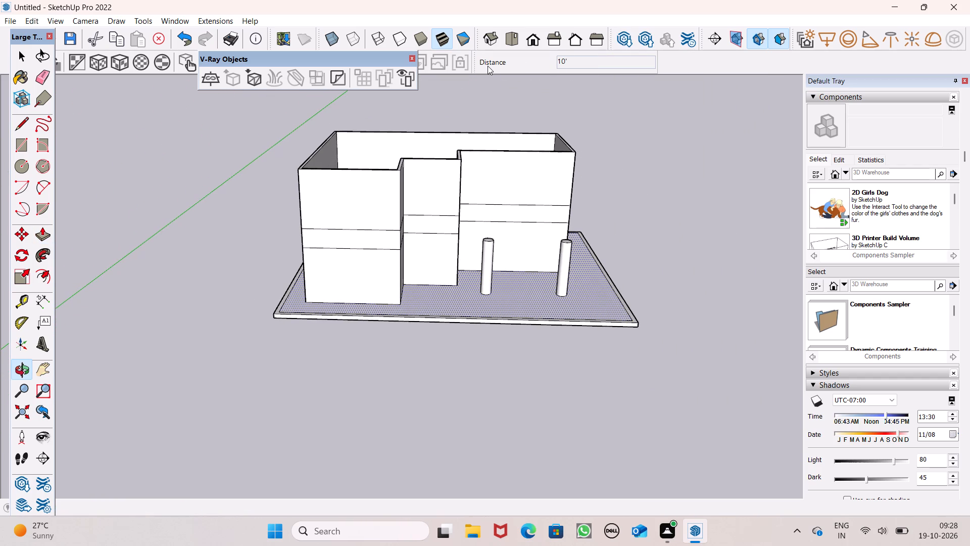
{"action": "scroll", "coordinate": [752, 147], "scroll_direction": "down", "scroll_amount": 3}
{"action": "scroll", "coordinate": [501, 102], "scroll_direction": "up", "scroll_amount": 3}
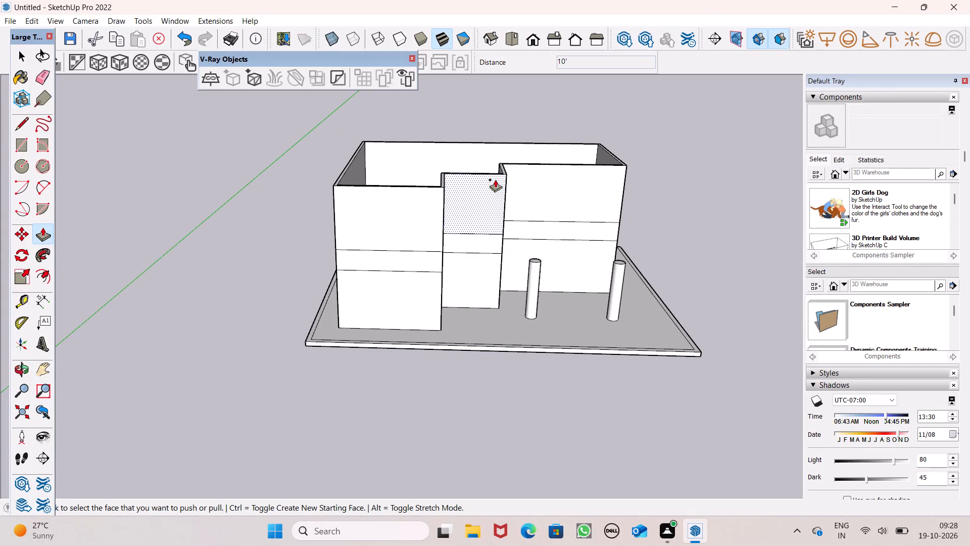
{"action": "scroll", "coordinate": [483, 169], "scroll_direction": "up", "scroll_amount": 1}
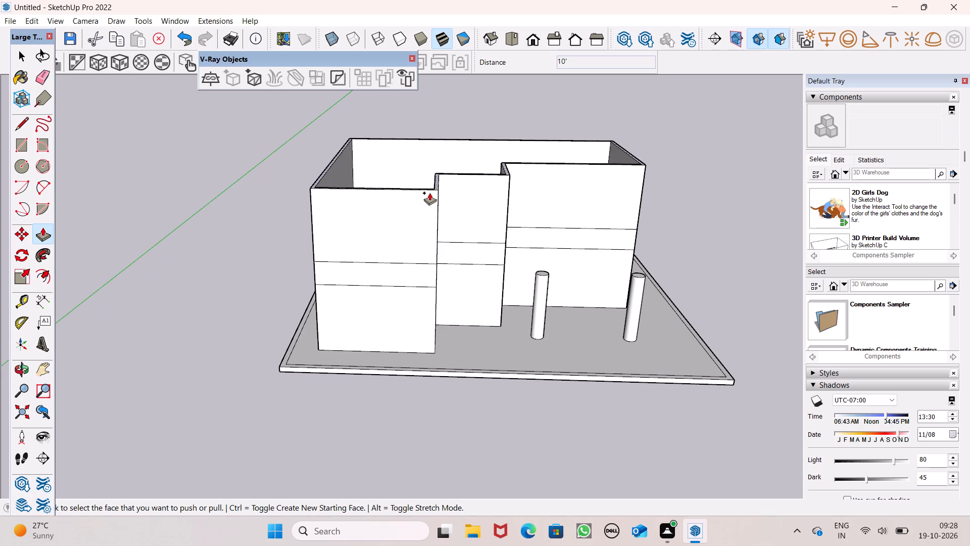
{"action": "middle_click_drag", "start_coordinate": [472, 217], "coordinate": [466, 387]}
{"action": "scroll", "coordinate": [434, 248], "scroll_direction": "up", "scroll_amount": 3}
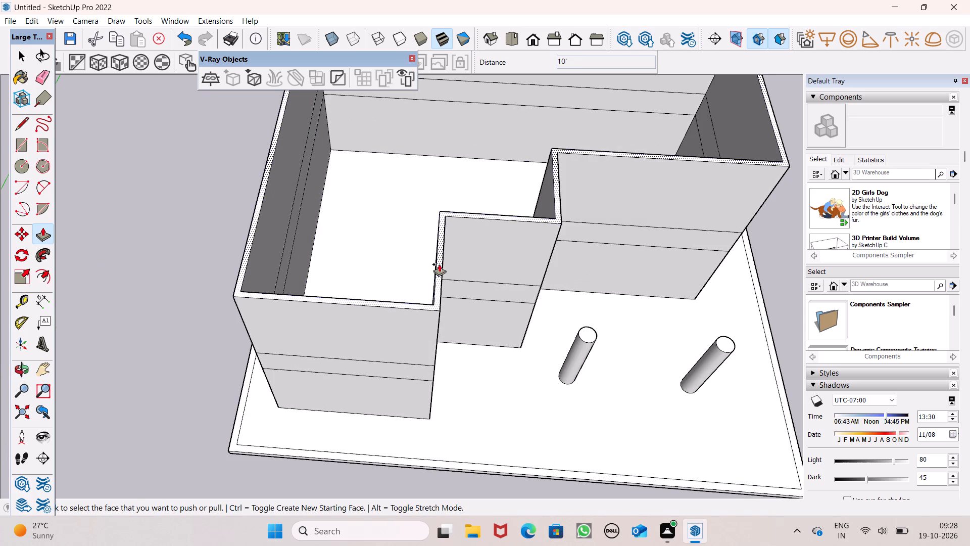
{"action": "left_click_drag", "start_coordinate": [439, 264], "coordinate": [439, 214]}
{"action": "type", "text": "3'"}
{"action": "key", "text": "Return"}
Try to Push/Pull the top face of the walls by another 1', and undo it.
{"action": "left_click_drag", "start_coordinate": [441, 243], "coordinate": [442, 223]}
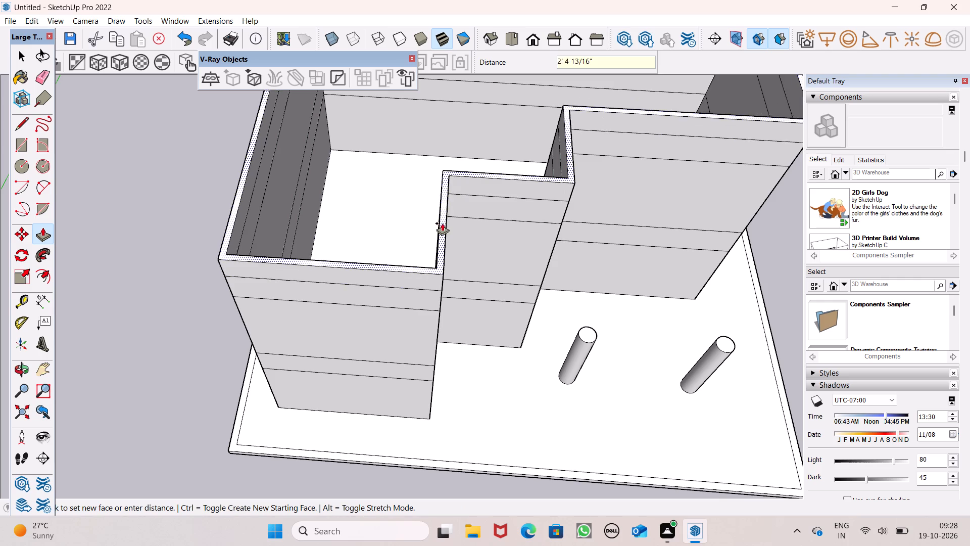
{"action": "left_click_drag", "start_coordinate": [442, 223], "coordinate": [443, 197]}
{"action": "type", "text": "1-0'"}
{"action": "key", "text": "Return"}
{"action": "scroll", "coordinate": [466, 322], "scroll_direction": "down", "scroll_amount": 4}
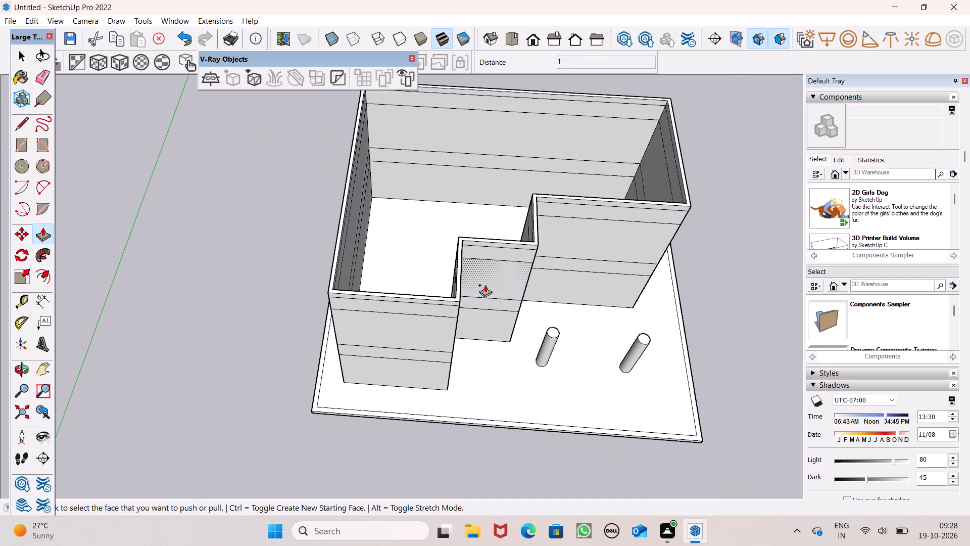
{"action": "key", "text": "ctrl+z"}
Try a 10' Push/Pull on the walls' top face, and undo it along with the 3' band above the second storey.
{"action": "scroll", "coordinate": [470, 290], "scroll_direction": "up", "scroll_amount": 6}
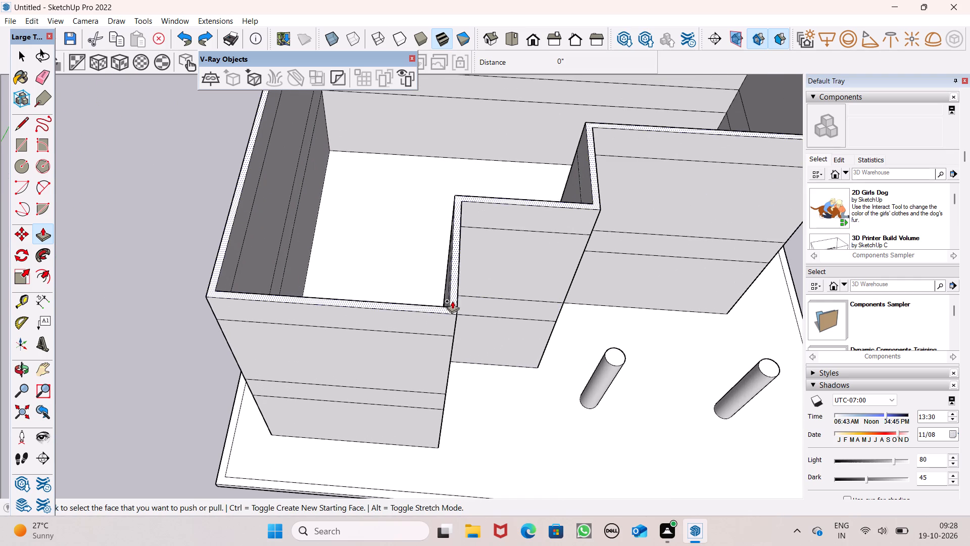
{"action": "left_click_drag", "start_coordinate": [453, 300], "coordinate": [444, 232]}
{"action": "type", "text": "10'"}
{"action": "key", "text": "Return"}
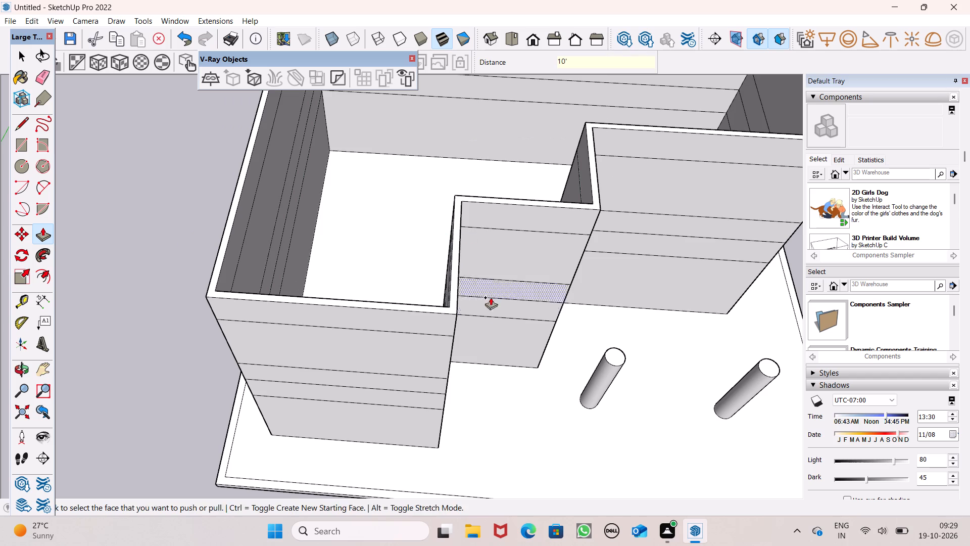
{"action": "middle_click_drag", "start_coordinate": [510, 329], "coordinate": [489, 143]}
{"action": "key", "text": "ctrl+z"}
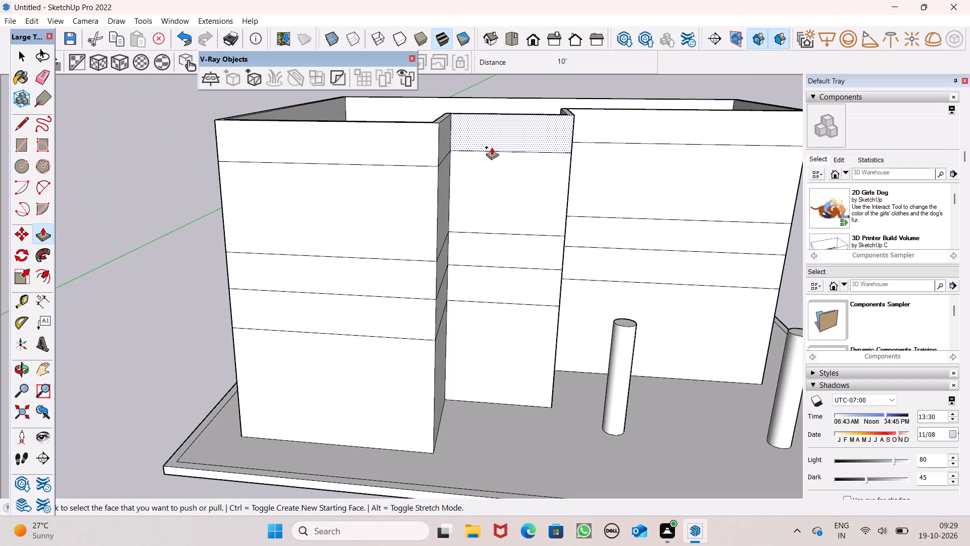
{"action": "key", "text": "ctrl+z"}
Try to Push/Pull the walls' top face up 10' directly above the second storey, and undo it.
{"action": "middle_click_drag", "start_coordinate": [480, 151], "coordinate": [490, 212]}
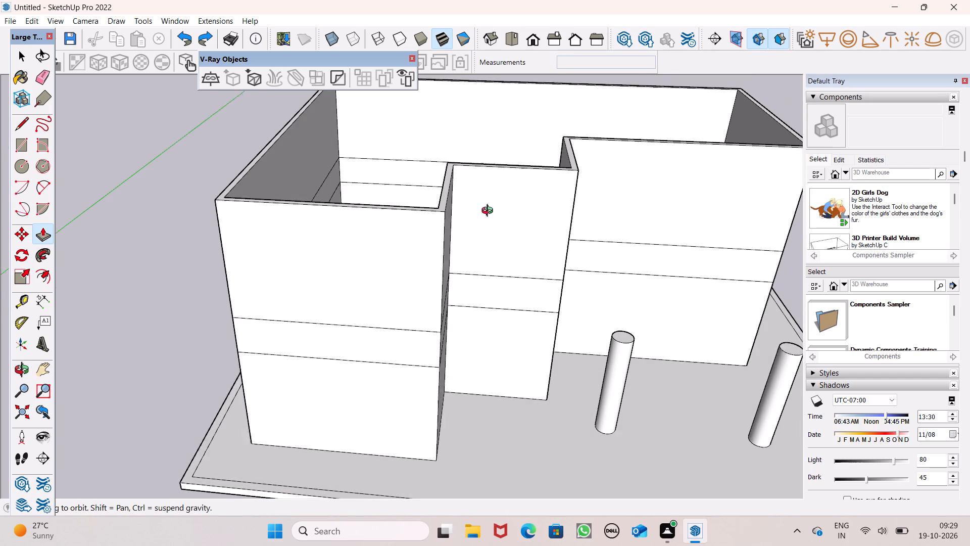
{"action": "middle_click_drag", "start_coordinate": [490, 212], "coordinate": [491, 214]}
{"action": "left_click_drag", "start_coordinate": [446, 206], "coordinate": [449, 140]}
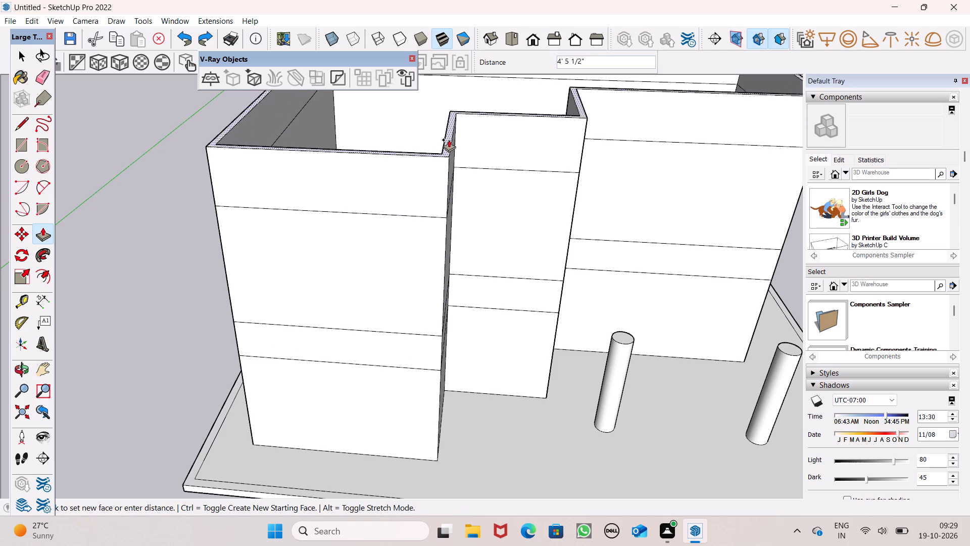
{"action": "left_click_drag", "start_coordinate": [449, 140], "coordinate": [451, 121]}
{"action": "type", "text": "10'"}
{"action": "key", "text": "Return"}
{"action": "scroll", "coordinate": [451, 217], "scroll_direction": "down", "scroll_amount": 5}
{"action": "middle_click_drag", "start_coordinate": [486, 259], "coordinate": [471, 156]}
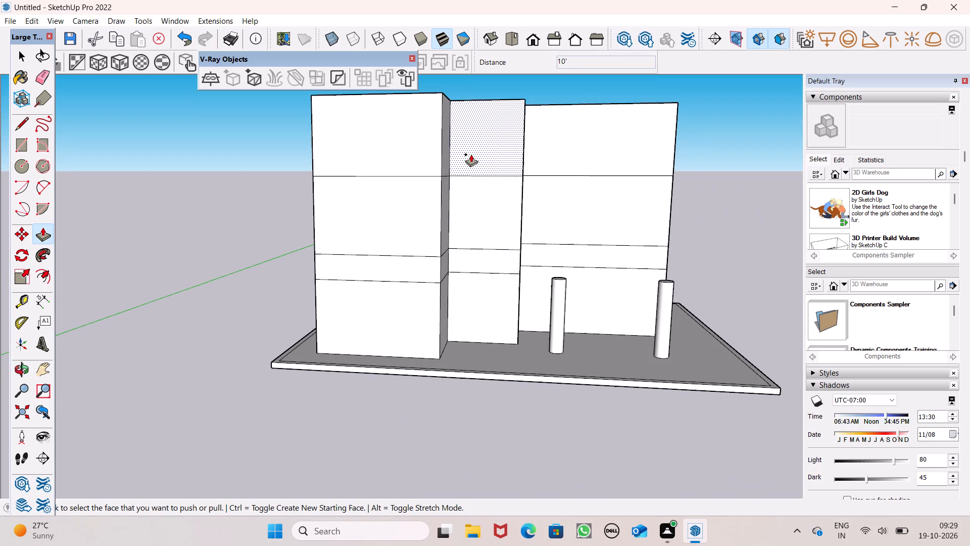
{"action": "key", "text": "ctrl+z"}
Push/Pull the top face of the second-storey walls up 3' as a separate band.
{"action": "middle_click_drag", "start_coordinate": [470, 182], "coordinate": [476, 243]}
{"action": "scroll", "coordinate": [476, 243], "scroll_direction": "up", "scroll_amount": 6}
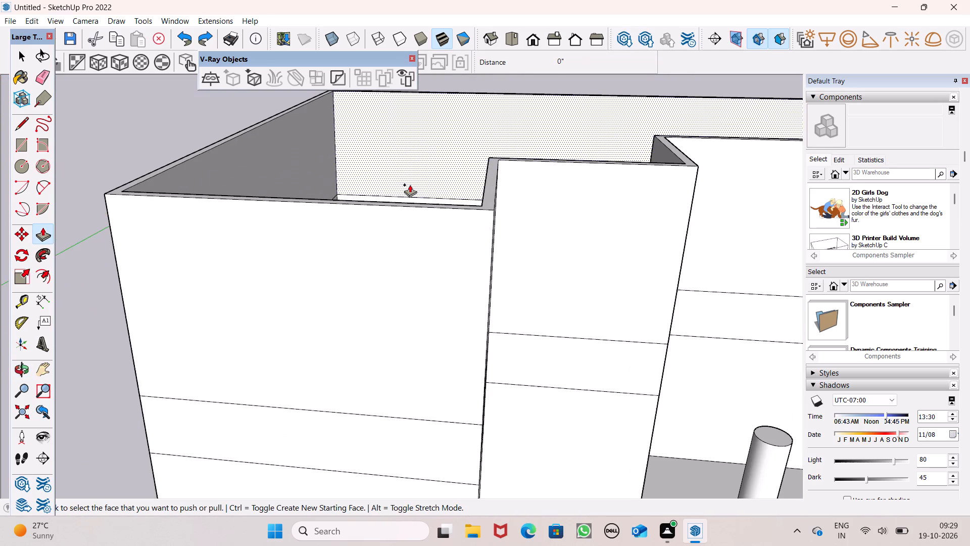
{"action": "left_click_drag", "start_coordinate": [493, 204], "coordinate": [497, 170]}
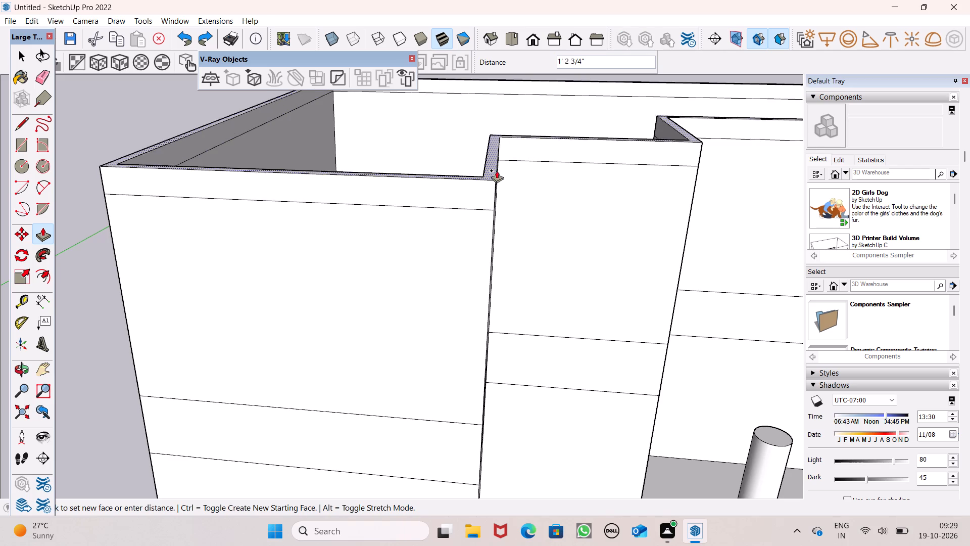
{"action": "left_click_drag", "start_coordinate": [497, 170], "coordinate": [497, 144]}
{"action": "type", "text": "3'"}
{"action": "key", "text": "Return"}
Push/Pull the top face of the walls up 10' as a third storey above the second 3' band.
{"action": "scroll", "coordinate": [497, 144], "scroll_direction": "down", "scroll_amount": 5}
{"action": "middle_click_drag", "start_coordinate": [481, 167], "coordinate": [480, 233]}
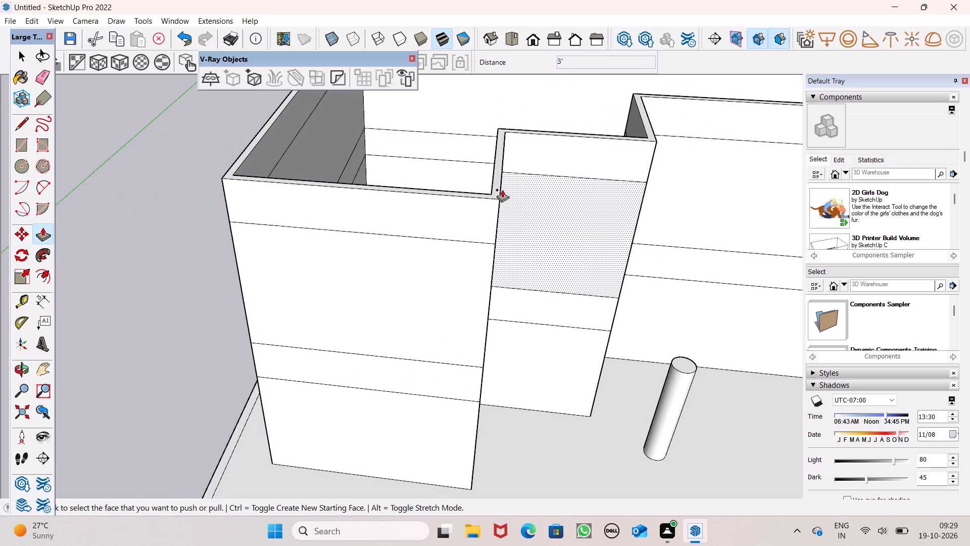
{"action": "left_click_drag", "start_coordinate": [494, 192], "coordinate": [489, 121]}
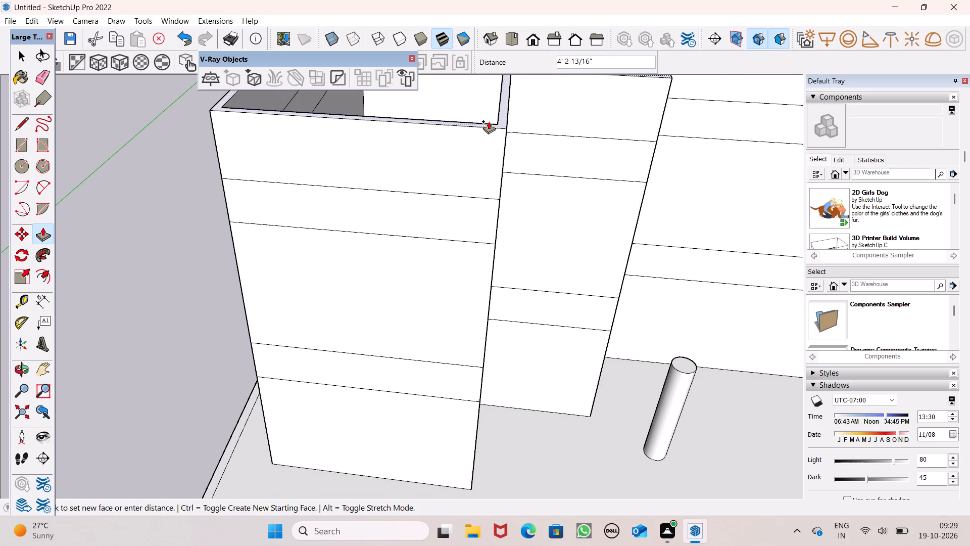
{"action": "left_click_drag", "start_coordinate": [489, 121], "coordinate": [489, 121]}
{"action": "type", "text": "10'"}
{"action": "key", "text": "Return"}
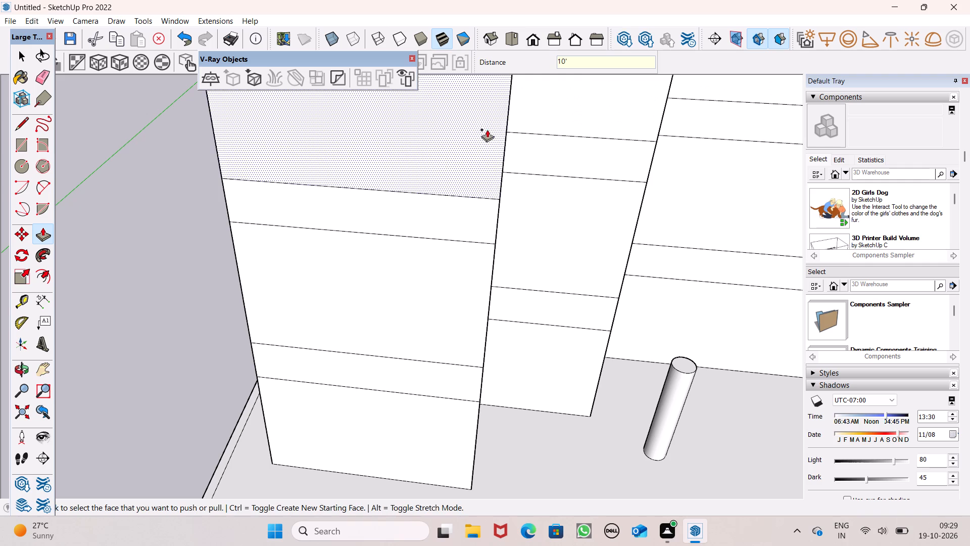
Push/Pull the lower 3' band of the recessed middle wall out about 9' 5" flush with the projecting front wall.
{"action": "scroll", "coordinate": [381, 203], "scroll_direction": "down", "scroll_amount": 8}
{"action": "middle_click_drag", "start_coordinate": [437, 251], "coordinate": [396, 150]}
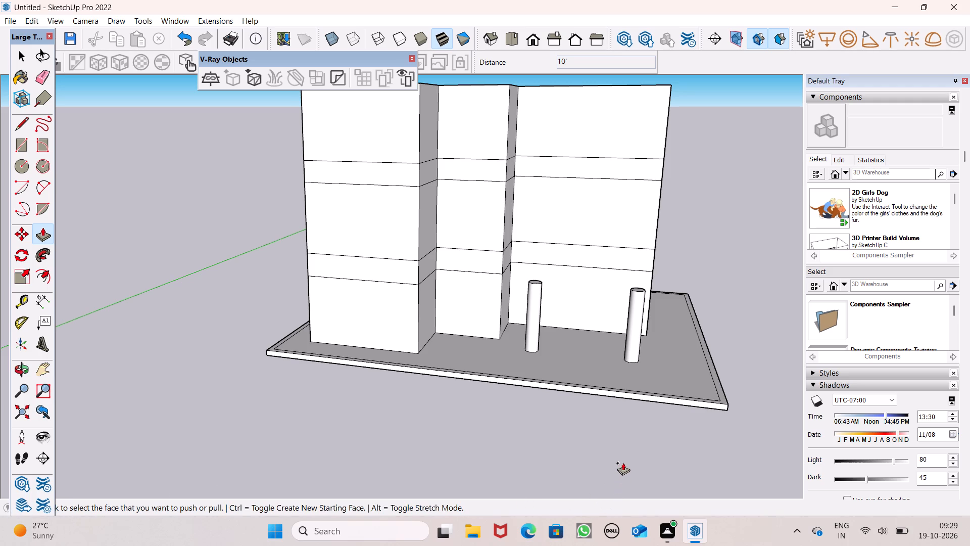
{"action": "scroll", "coordinate": [616, 335], "scroll_direction": "up", "scroll_amount": 1}
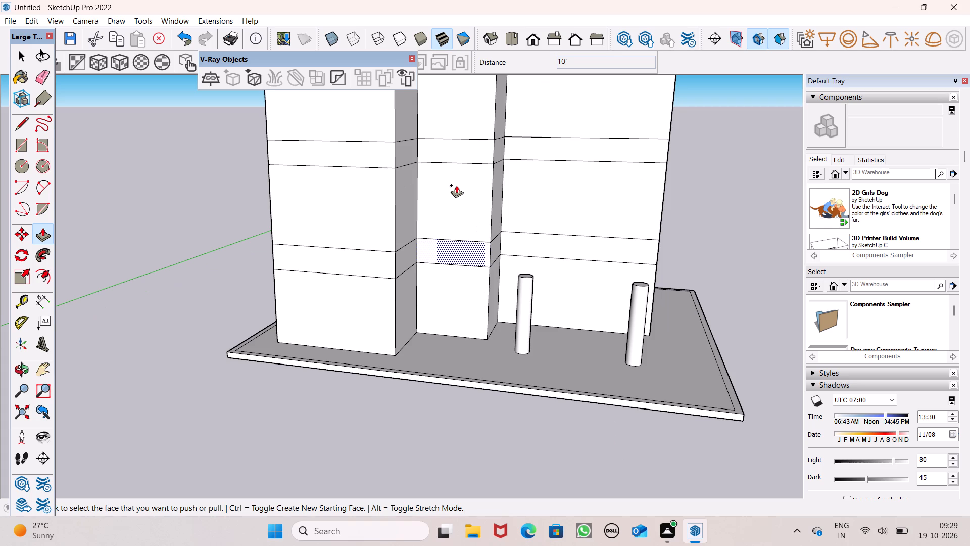
{"action": "middle_click_drag", "start_coordinate": [469, 248], "coordinate": [477, 343]}
{"action": "scroll", "coordinate": [428, 278], "scroll_direction": "up", "scroll_amount": 4}
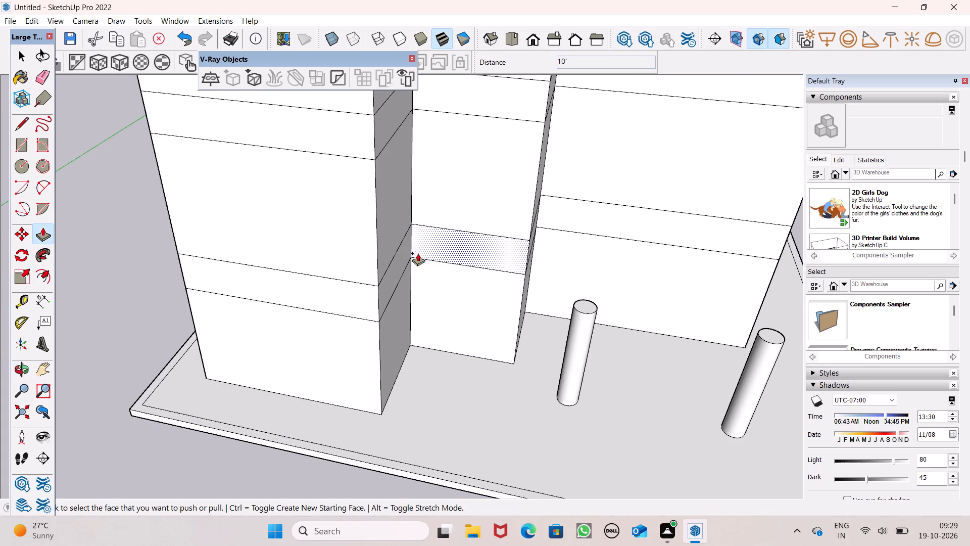
{"action": "left_click_drag", "start_coordinate": [419, 247], "coordinate": [366, 285]}
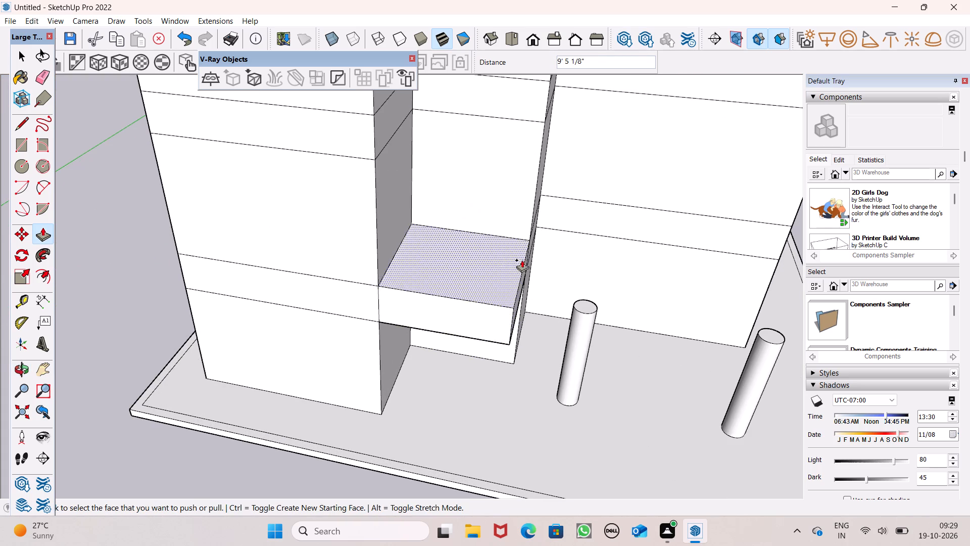
Push/Pull the lower 3' band of the wall behind the columns out about 17' 8" over them, flush with the middle band.
{"action": "left_click_drag", "start_coordinate": [563, 218], "coordinate": [508, 338]}
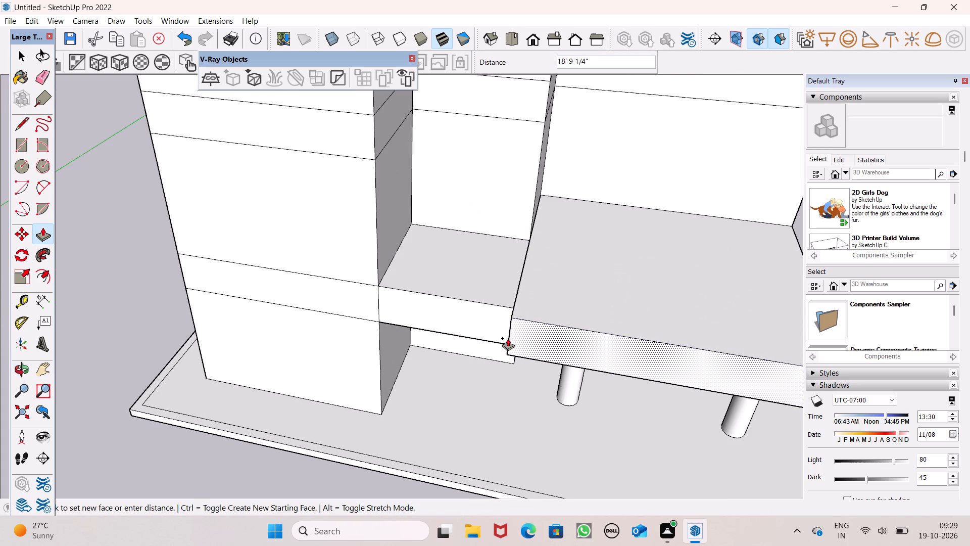
{"action": "left_click_drag", "start_coordinate": [508, 338], "coordinate": [489, 308]}
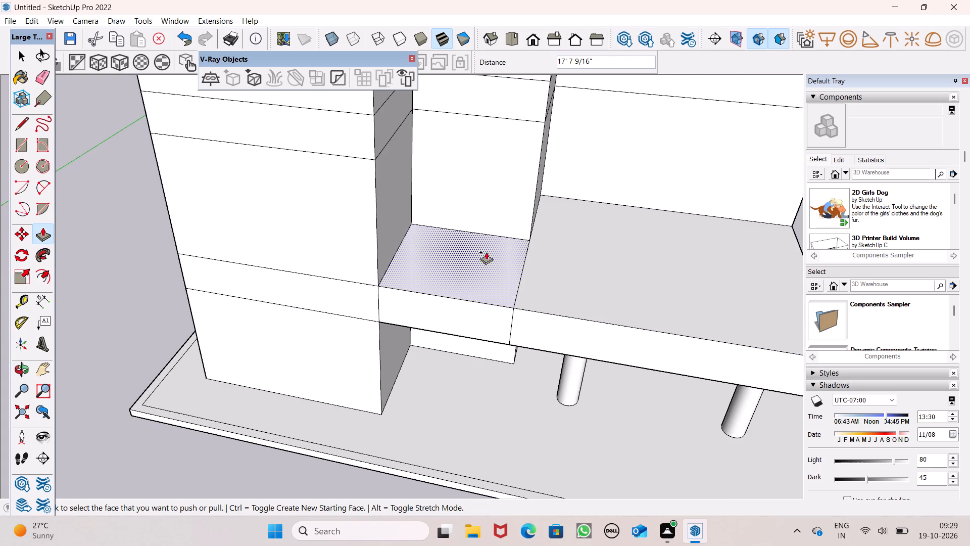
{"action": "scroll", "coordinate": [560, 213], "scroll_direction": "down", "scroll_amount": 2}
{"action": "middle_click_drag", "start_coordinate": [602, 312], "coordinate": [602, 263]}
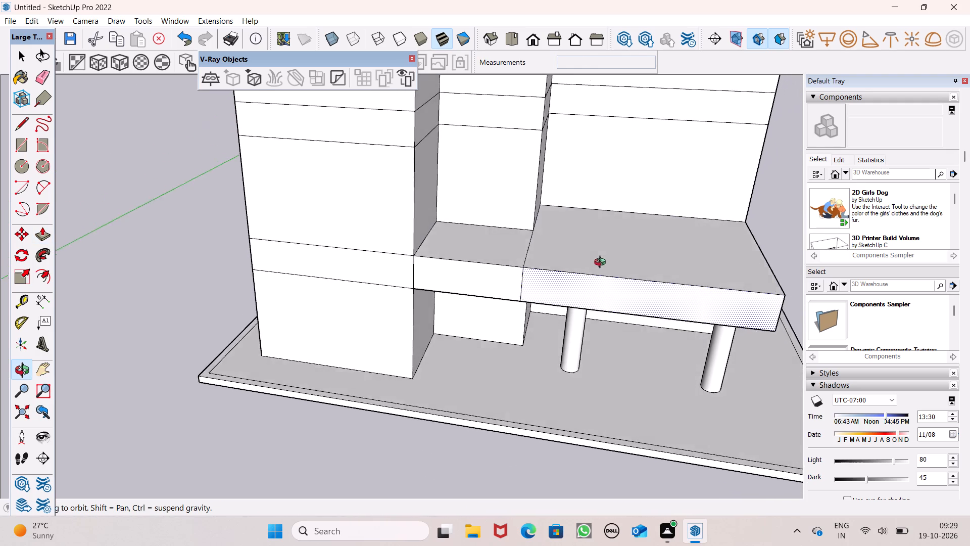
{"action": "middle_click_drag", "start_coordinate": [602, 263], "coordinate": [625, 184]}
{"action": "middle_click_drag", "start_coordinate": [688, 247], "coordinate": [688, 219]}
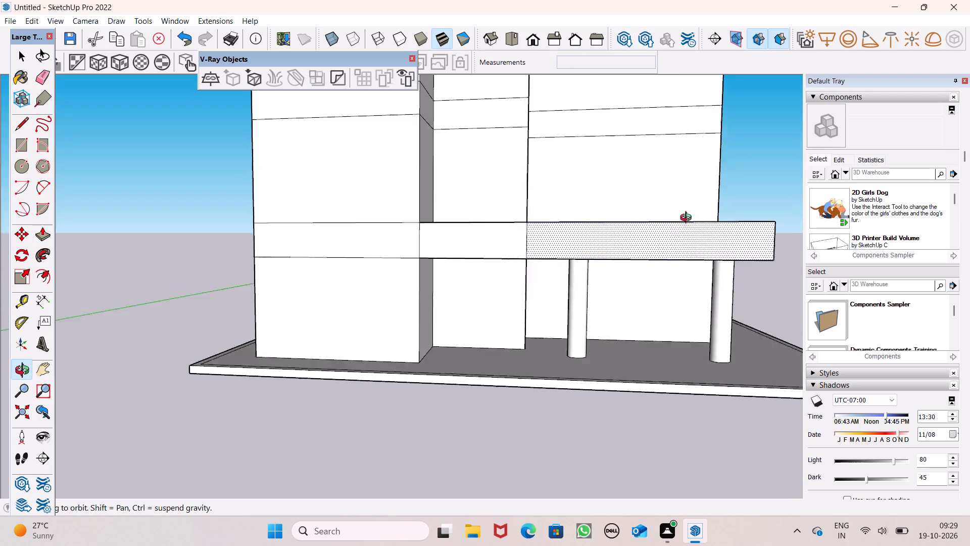
Examine the building's front, underside and side wall around the 3' band projecting over the two columns.
{"action": "middle_click_drag", "start_coordinate": [688, 219], "coordinate": [746, 156]}
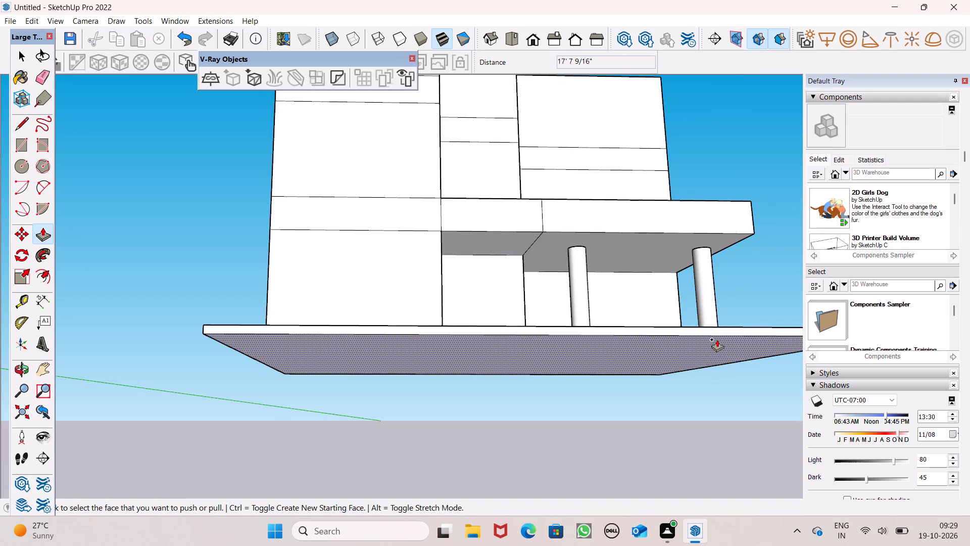
{"action": "scroll", "coordinate": [664, 232], "scroll_direction": "down", "scroll_amount": 3}
{"action": "middle_click_drag", "start_coordinate": [664, 270], "coordinate": [595, 441]}
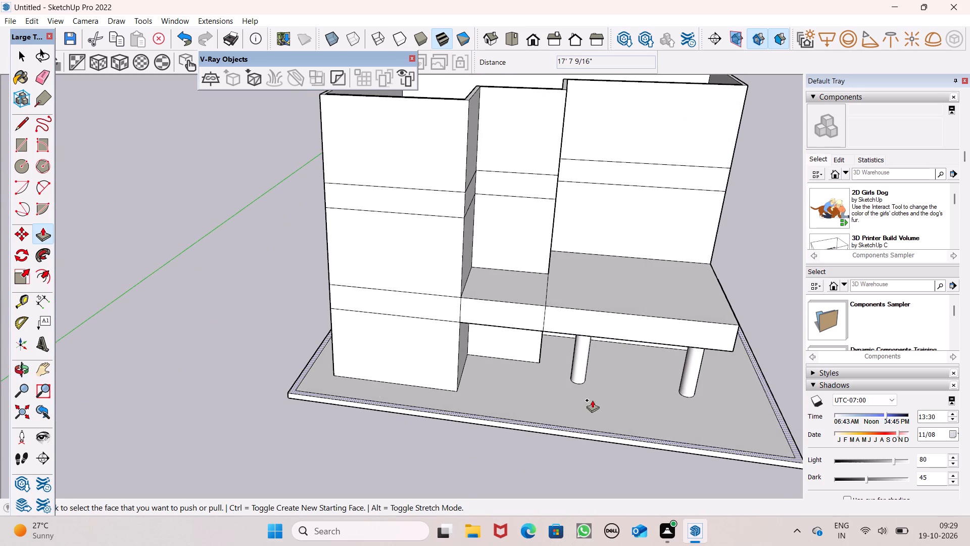
{"action": "scroll", "coordinate": [632, 282], "scroll_direction": "up", "scroll_amount": 2}
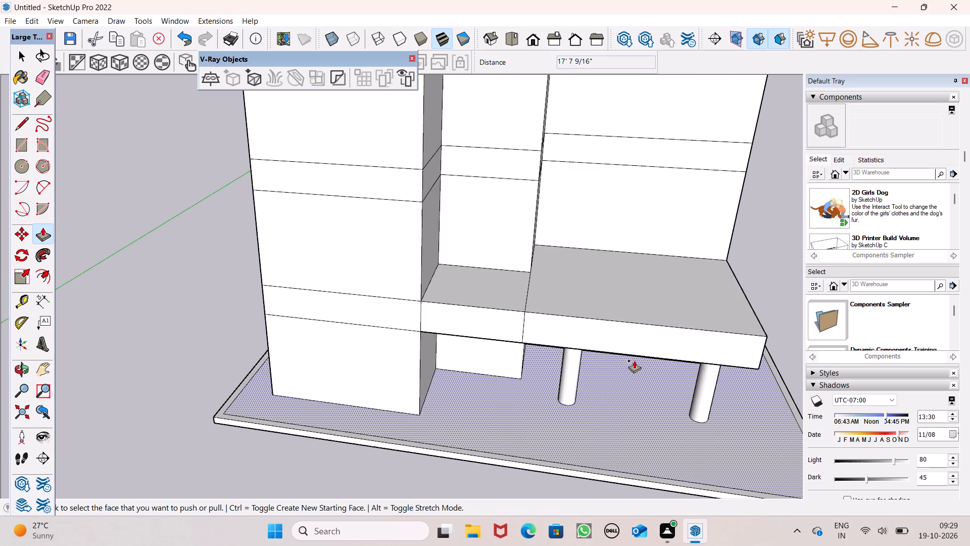
{"action": "middle_click_drag", "start_coordinate": [634, 360], "coordinate": [644, 386]}
{"action": "scroll", "coordinate": [635, 362], "scroll_direction": "up", "scroll_amount": 1}
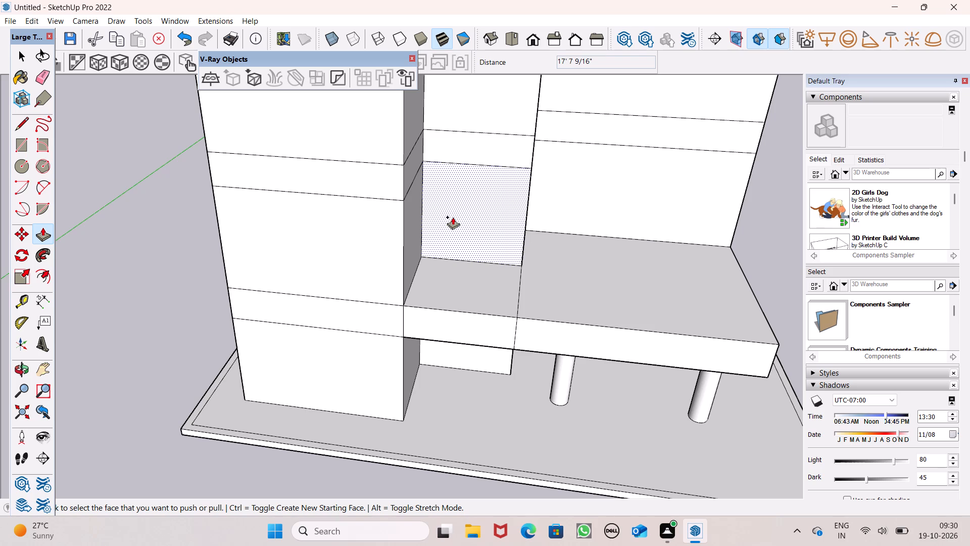
{"action": "left_click", "coordinate": [22, 122]}
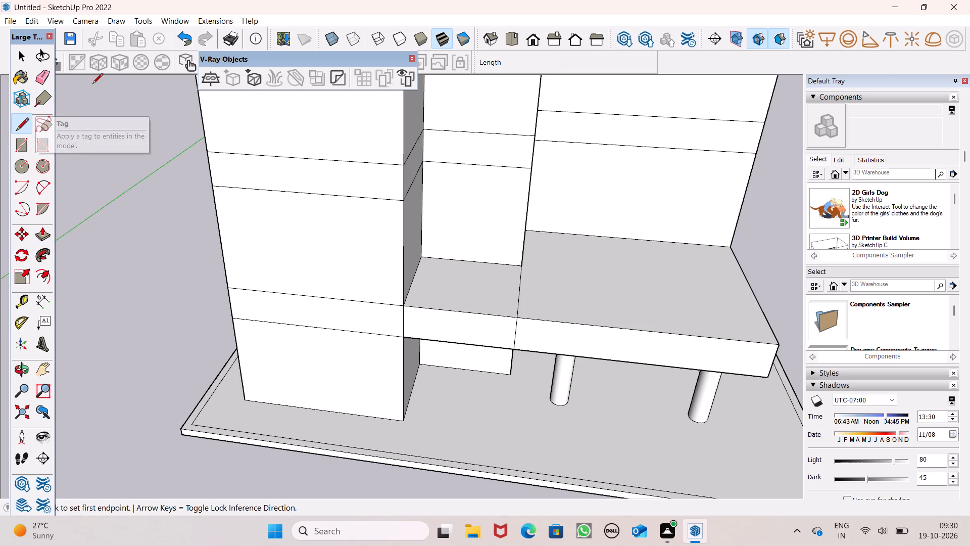
{"action": "scroll", "coordinate": [558, 210], "scroll_direction": "down", "scroll_amount": 1}
{"action": "middle_click_drag", "start_coordinate": [654, 294], "coordinate": [313, 246]}
{"action": "scroll", "coordinate": [715, 218], "scroll_direction": "down", "scroll_amount": 7}
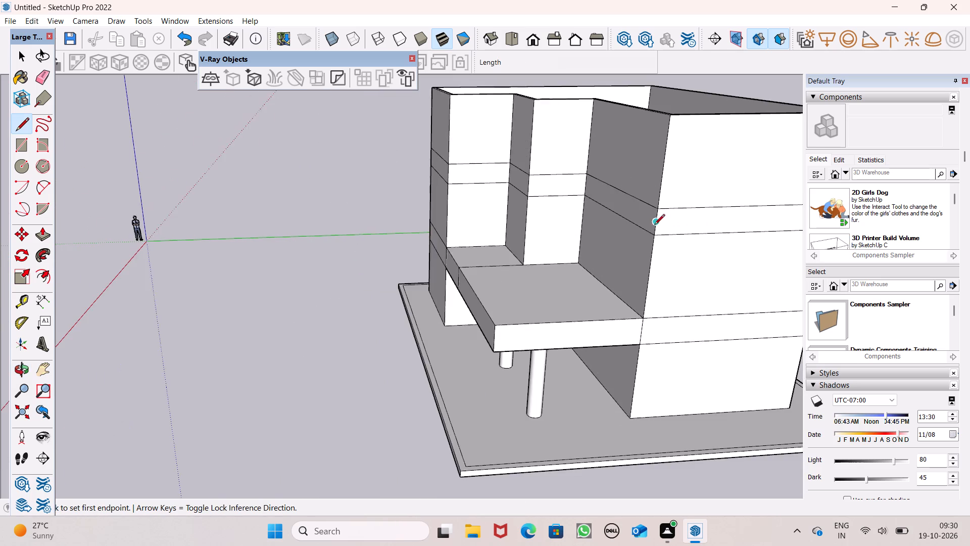
{"action": "scroll", "coordinate": [654, 225], "scroll_direction": "down", "scroll_amount": 5}
{"action": "middle_click_drag", "start_coordinate": [593, 270], "coordinate": [688, 366]}
{"action": "scroll", "coordinate": [524, 203], "scroll_direction": "down", "scroll_amount": 3}
{"action": "middle_click_drag", "start_coordinate": [535, 227], "coordinate": [593, 260]}
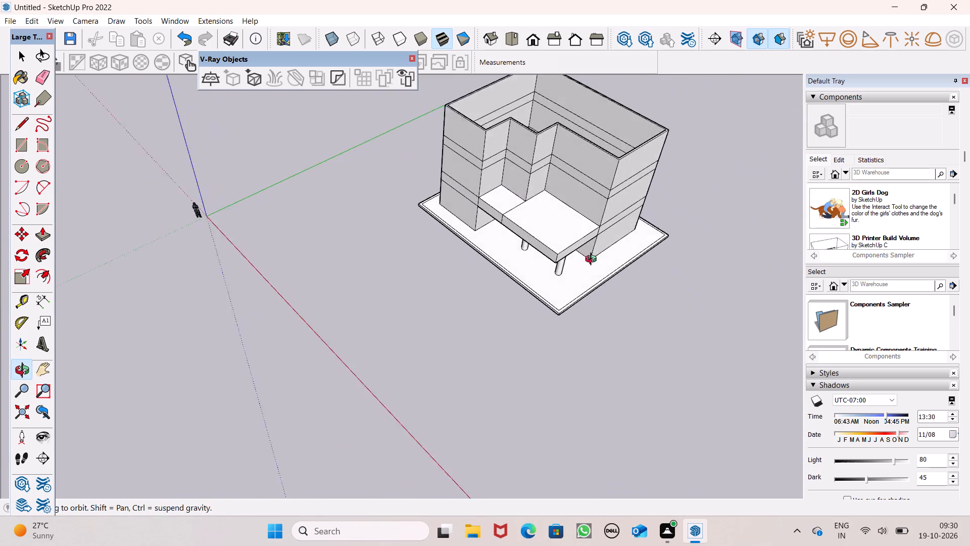
{"action": "middle_click_drag", "start_coordinate": [593, 260], "coordinate": [638, 233]}
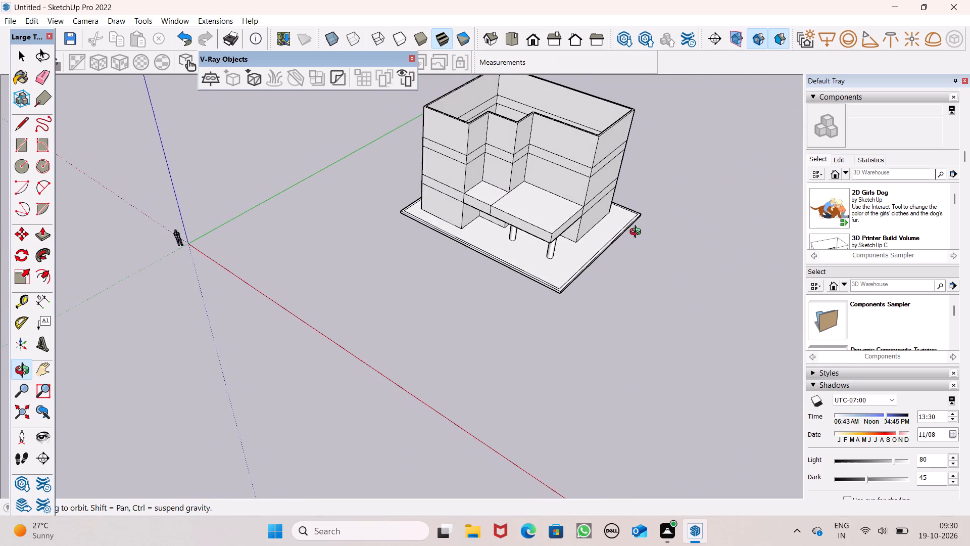
{"action": "middle_click_drag", "start_coordinate": [638, 233], "coordinate": [646, 219]}
{"action": "scroll", "coordinate": [648, 218], "scroll_direction": "up", "scroll_amount": 2}
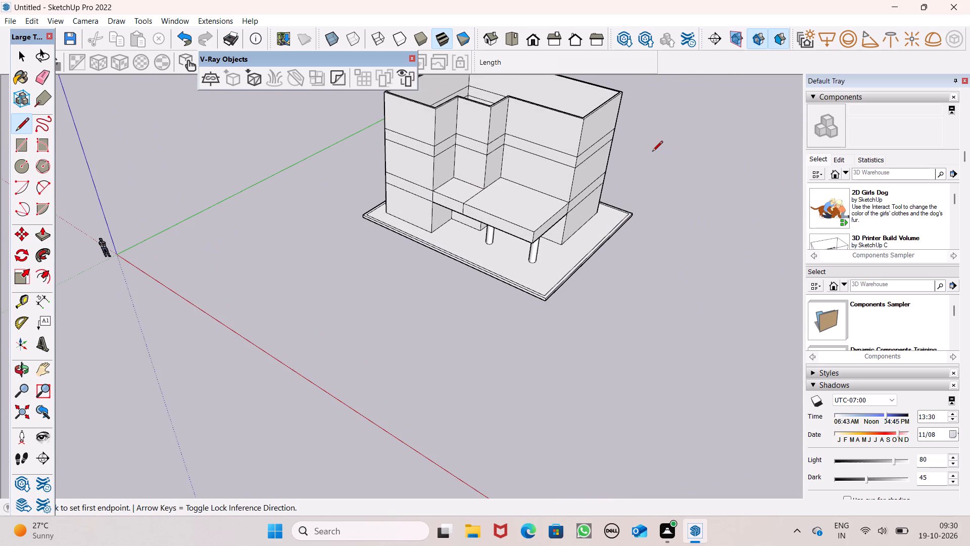
{"action": "scroll", "coordinate": [652, 152], "scroll_direction": "up", "scroll_amount": 4}
{"action": "scroll", "coordinate": [651, 154], "scroll_direction": "down", "scroll_amount": 3}
{"action": "middle_click_drag", "start_coordinate": [627, 194], "coordinate": [698, 147]}
{"action": "scroll", "coordinate": [698, 147], "scroll_direction": "up", "scroll_amount": 1}
{"action": "middle_click_drag", "start_coordinate": [489, 212], "coordinate": [324, 202]}
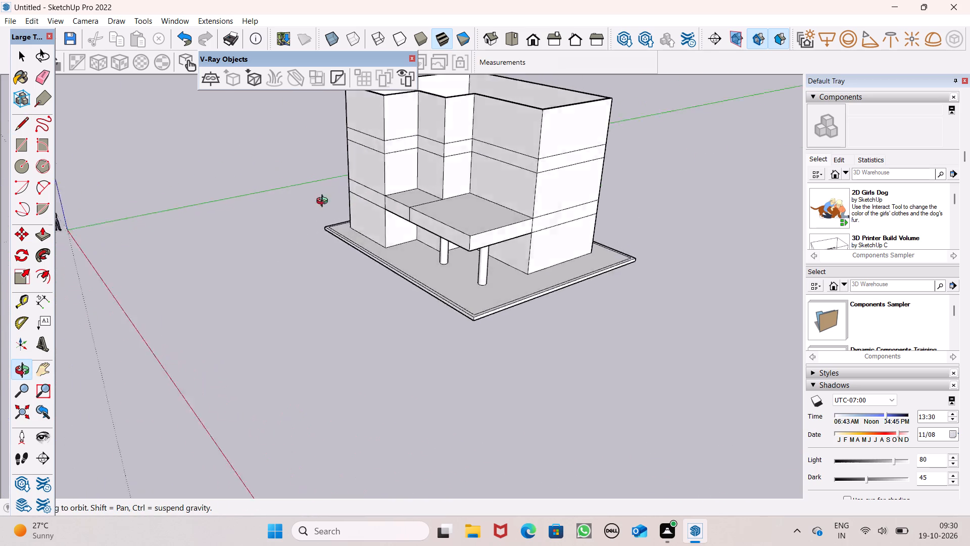
{"action": "middle_click_drag", "start_coordinate": [324, 202], "coordinate": [231, 187]}
{"action": "middle_click", "coordinate": [231, 187]}
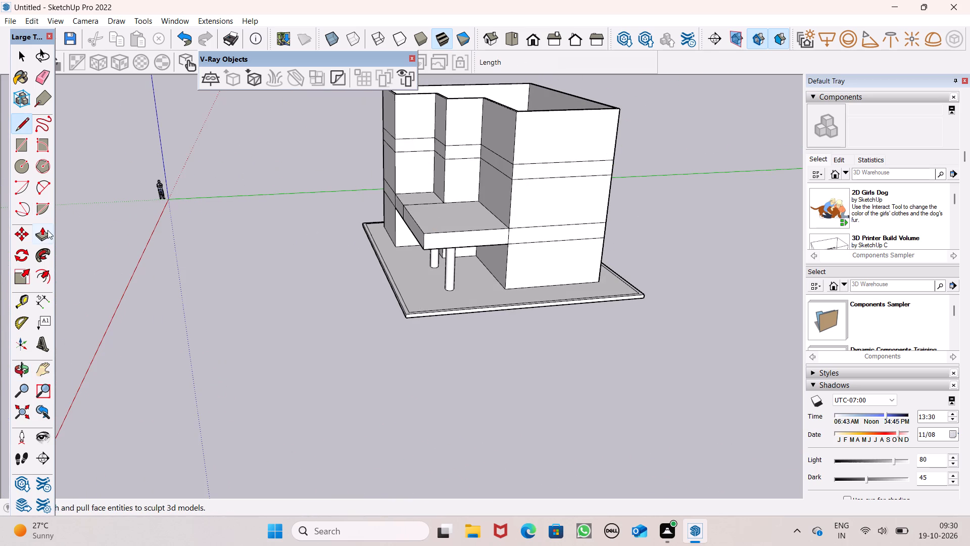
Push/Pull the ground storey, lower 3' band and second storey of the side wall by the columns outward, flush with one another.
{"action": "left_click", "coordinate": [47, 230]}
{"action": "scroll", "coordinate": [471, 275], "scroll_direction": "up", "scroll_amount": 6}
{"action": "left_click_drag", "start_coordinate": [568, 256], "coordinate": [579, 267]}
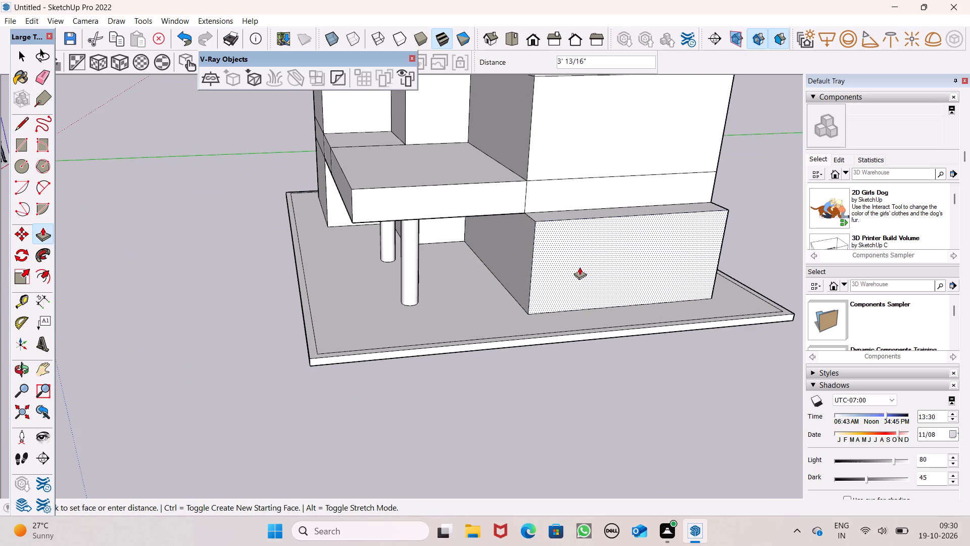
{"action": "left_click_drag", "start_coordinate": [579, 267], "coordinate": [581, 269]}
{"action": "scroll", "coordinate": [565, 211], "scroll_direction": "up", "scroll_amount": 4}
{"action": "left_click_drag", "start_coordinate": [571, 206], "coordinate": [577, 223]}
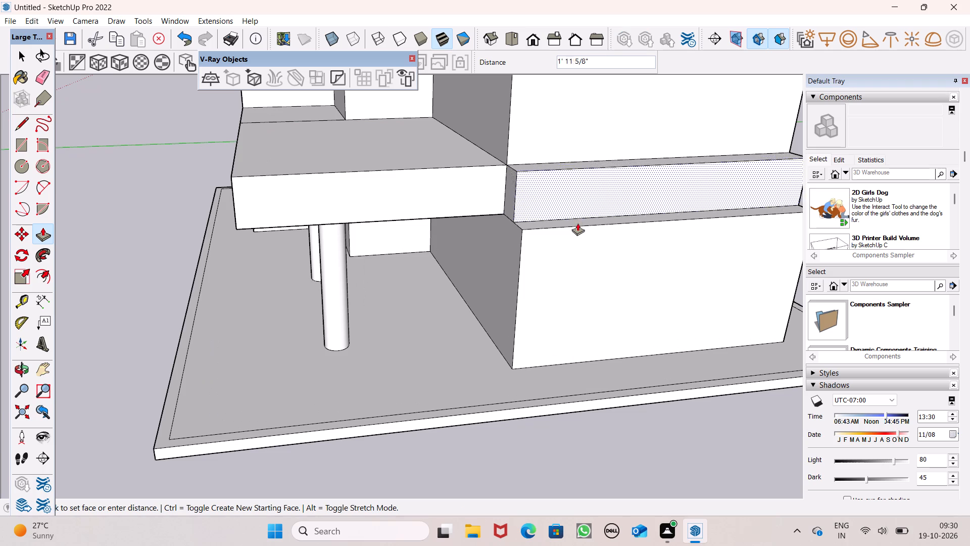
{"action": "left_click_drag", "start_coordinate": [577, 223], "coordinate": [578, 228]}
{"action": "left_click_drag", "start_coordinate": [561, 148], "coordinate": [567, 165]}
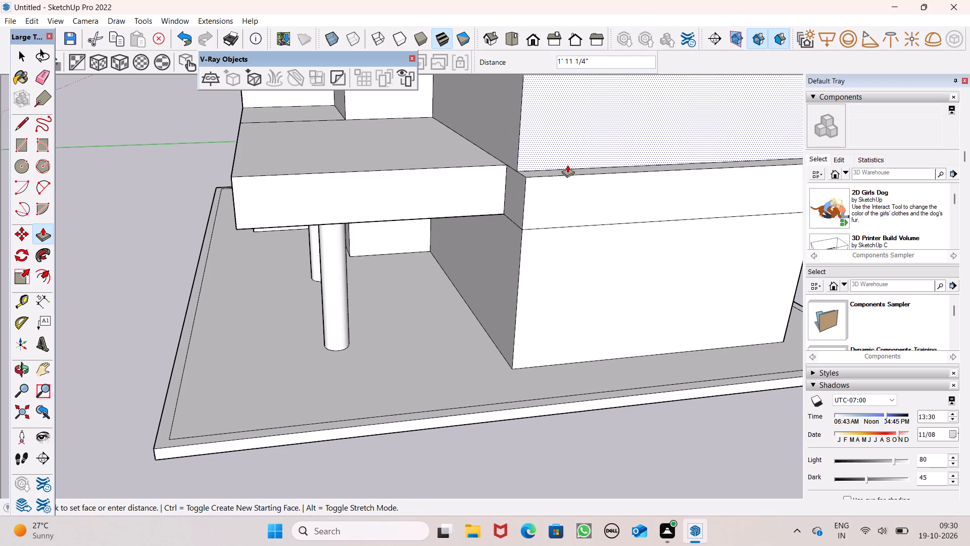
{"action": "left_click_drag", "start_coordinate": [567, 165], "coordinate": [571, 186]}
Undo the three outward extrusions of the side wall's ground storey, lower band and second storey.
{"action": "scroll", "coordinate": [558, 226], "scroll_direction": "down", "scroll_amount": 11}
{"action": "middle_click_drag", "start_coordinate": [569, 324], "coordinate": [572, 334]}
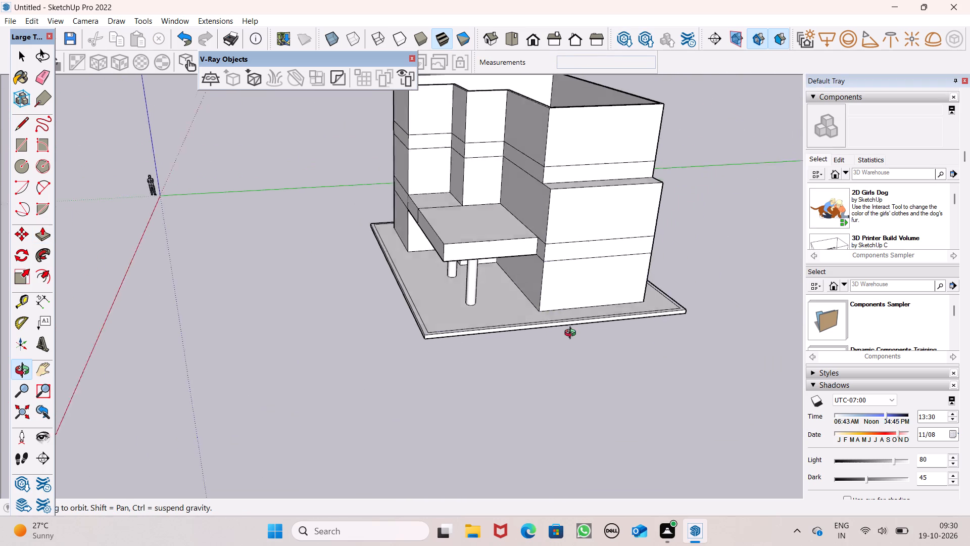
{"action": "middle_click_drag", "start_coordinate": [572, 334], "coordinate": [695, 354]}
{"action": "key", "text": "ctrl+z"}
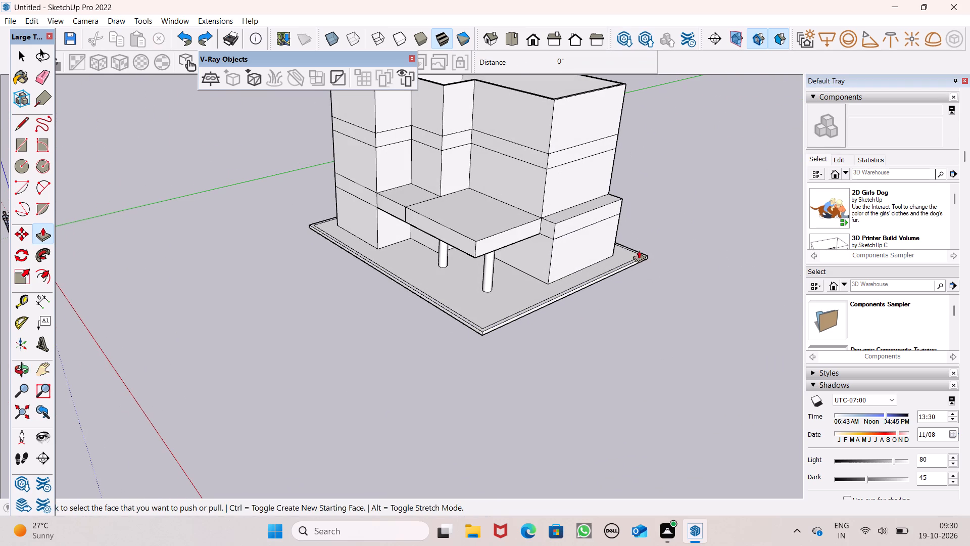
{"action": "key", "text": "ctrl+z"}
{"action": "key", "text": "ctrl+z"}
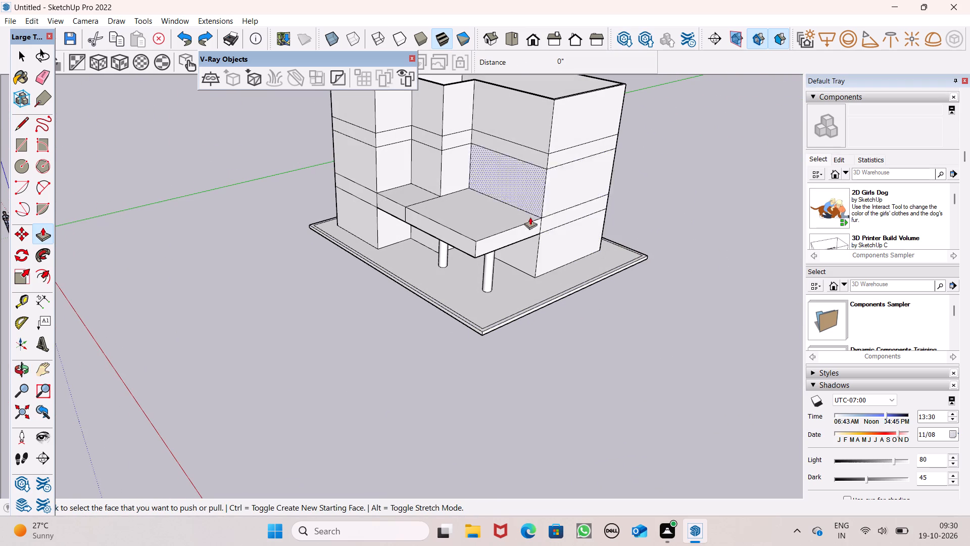
Push/Pull the ground-storey face of the side wall by the columns out about 2' 10".
{"action": "scroll", "coordinate": [501, 253], "scroll_direction": "down", "scroll_amount": 5}
{"action": "middle_click_drag", "start_coordinate": [463, 299], "coordinate": [555, 301]}
{"action": "scroll", "coordinate": [560, 192], "scroll_direction": "up", "scroll_amount": 7}
{"action": "scroll", "coordinate": [527, 157], "scroll_direction": "up", "scroll_amount": 3}
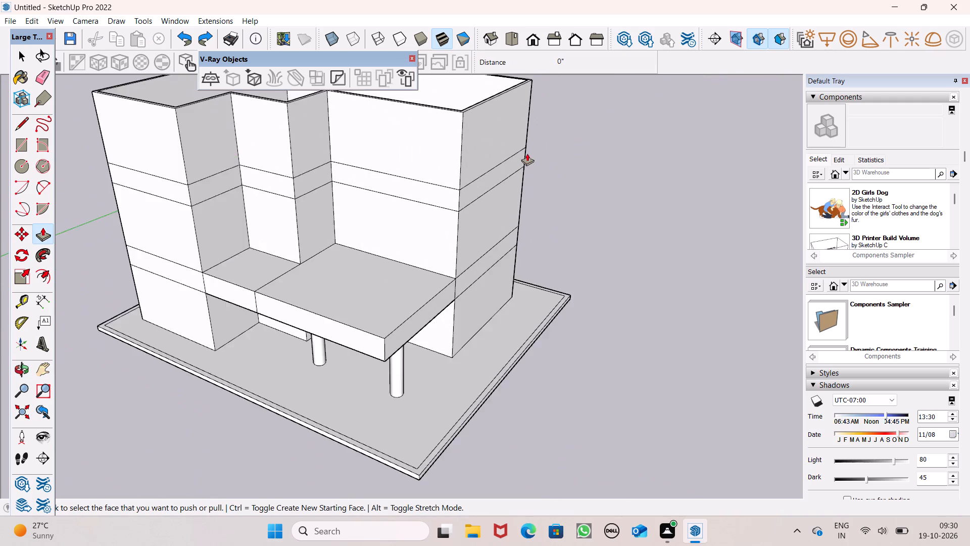
{"action": "scroll", "coordinate": [527, 153], "scroll_direction": "up", "scroll_amount": 1}
{"action": "scroll", "coordinate": [400, 295], "scroll_direction": "down", "scroll_amount": 6}
{"action": "scroll", "coordinate": [458, 216], "scroll_direction": "up", "scroll_amount": 5}
{"action": "scroll", "coordinate": [455, 243], "scroll_direction": "down", "scroll_amount": 2}
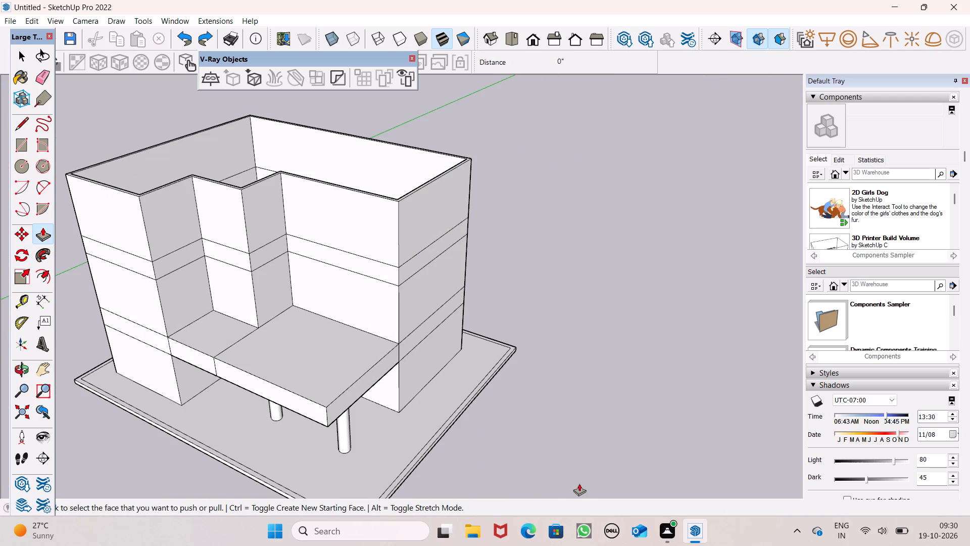
{"action": "middle_click_drag", "start_coordinate": [421, 380], "coordinate": [449, 379]}
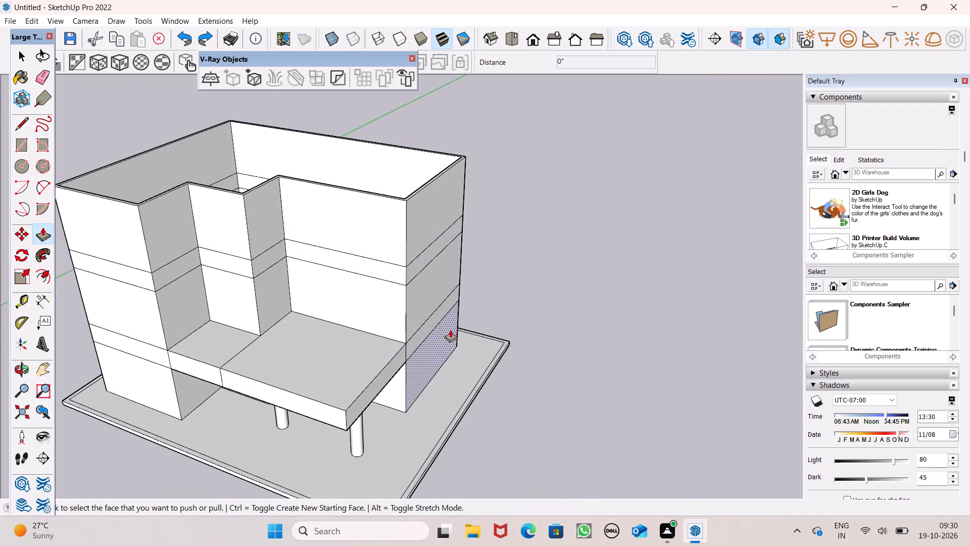
{"action": "scroll", "coordinate": [450, 329], "scroll_direction": "up", "scroll_amount": 6}
{"action": "scroll", "coordinate": [424, 389], "scroll_direction": "up", "scroll_amount": 2}
{"action": "middle_click_drag", "start_coordinate": [424, 390], "coordinate": [428, 301]}
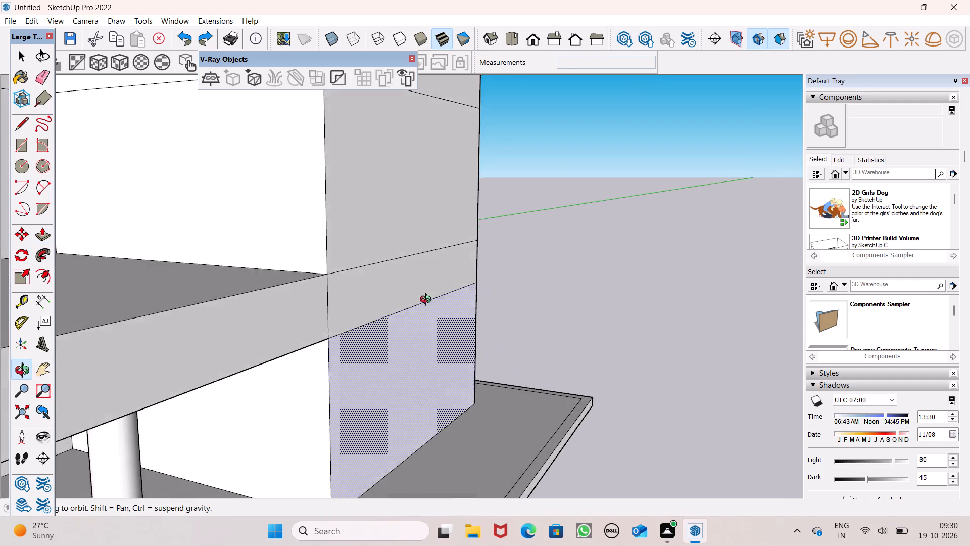
{"action": "middle_click_drag", "start_coordinate": [428, 301], "coordinate": [439, 313]}
{"action": "left_click_drag", "start_coordinate": [408, 370], "coordinate": [448, 388]}
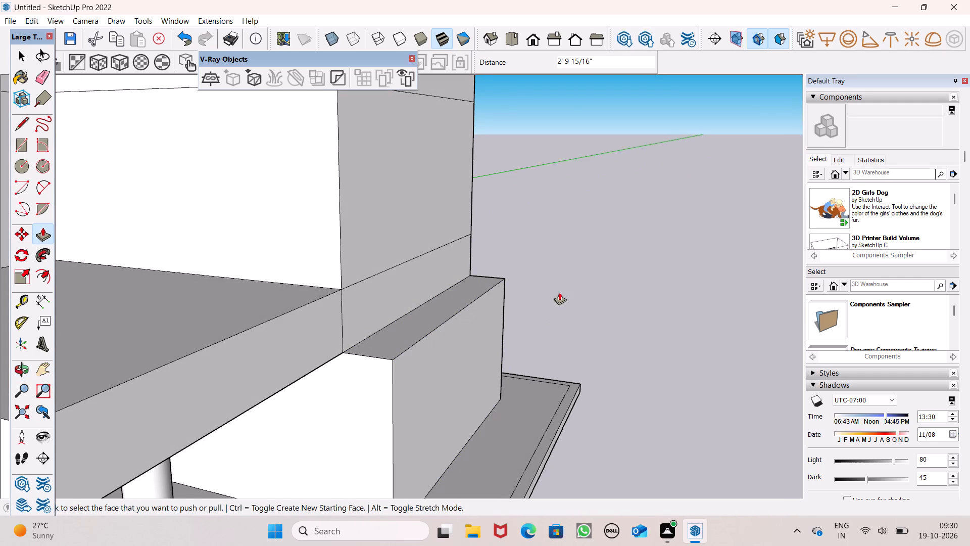
Push/Pull the projecting ground-storey face of the side wall out a further 11 1/2".
{"action": "scroll", "coordinate": [559, 292], "scroll_direction": "down", "scroll_amount": 1}
{"action": "middle_click_drag", "start_coordinate": [540, 328], "coordinate": [592, 369]}
{"action": "scroll", "coordinate": [518, 249], "scroll_direction": "down", "scroll_amount": 2}
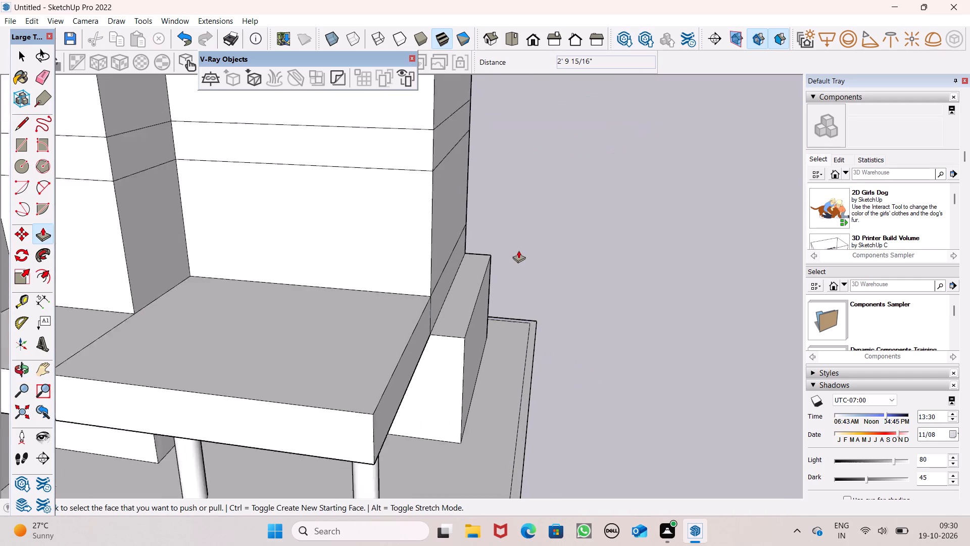
{"action": "scroll", "coordinate": [518, 250], "scroll_direction": "down", "scroll_amount": 2}
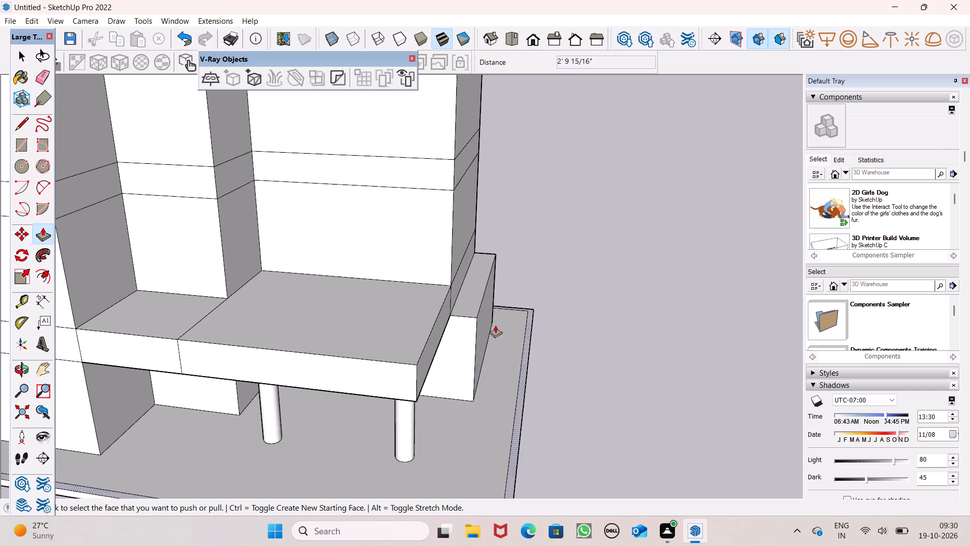
{"action": "left_click_drag", "start_coordinate": [480, 328], "coordinate": [489, 330]}
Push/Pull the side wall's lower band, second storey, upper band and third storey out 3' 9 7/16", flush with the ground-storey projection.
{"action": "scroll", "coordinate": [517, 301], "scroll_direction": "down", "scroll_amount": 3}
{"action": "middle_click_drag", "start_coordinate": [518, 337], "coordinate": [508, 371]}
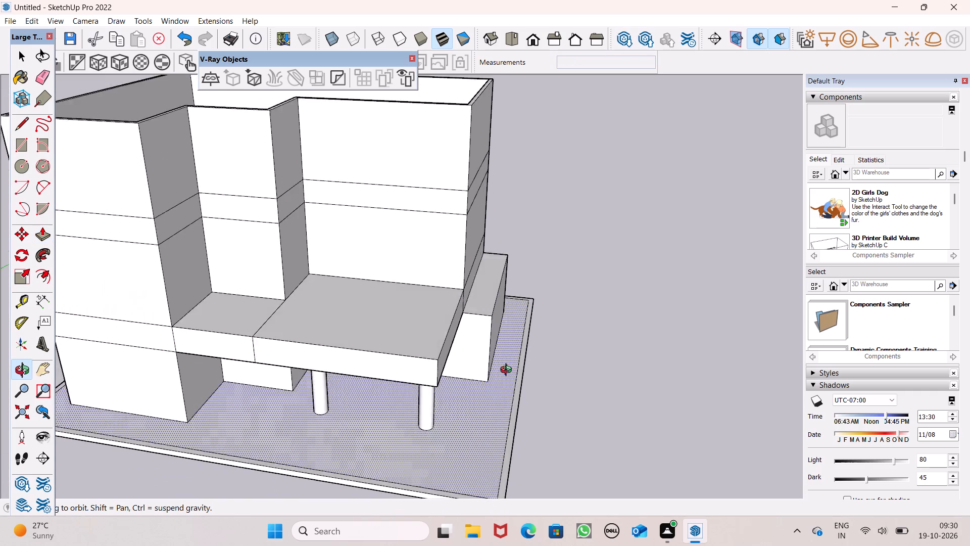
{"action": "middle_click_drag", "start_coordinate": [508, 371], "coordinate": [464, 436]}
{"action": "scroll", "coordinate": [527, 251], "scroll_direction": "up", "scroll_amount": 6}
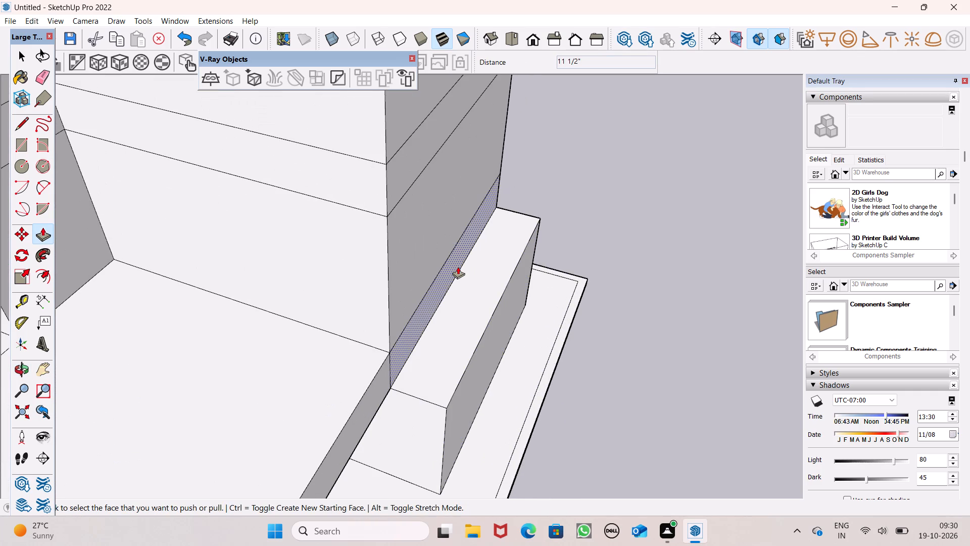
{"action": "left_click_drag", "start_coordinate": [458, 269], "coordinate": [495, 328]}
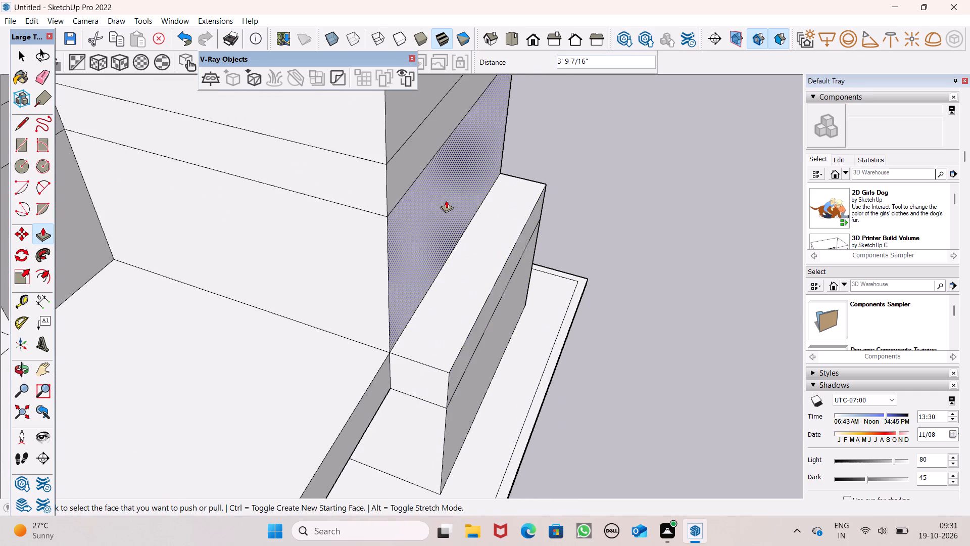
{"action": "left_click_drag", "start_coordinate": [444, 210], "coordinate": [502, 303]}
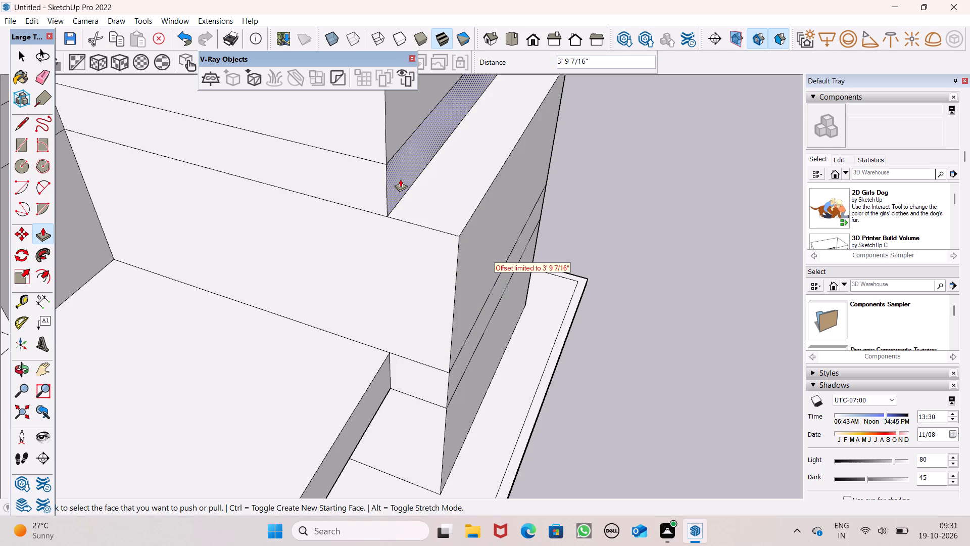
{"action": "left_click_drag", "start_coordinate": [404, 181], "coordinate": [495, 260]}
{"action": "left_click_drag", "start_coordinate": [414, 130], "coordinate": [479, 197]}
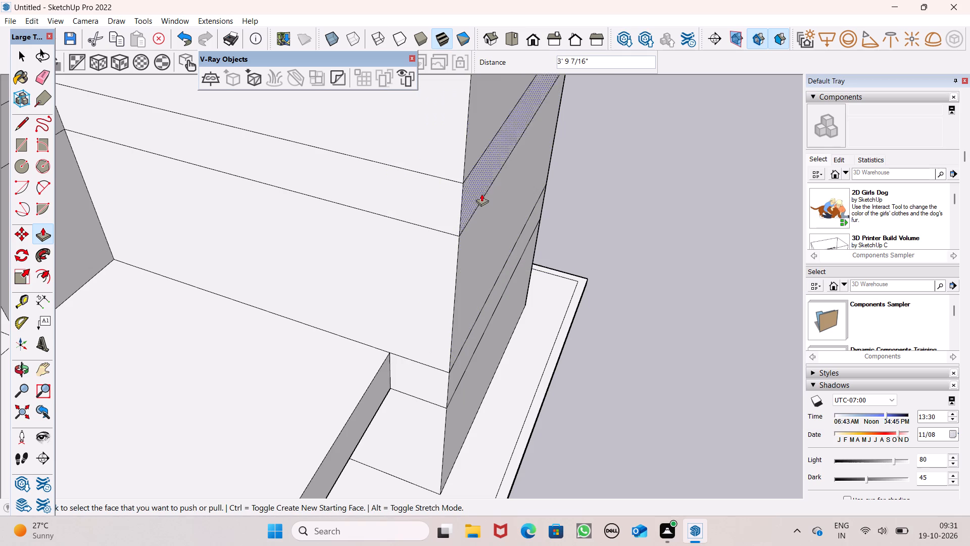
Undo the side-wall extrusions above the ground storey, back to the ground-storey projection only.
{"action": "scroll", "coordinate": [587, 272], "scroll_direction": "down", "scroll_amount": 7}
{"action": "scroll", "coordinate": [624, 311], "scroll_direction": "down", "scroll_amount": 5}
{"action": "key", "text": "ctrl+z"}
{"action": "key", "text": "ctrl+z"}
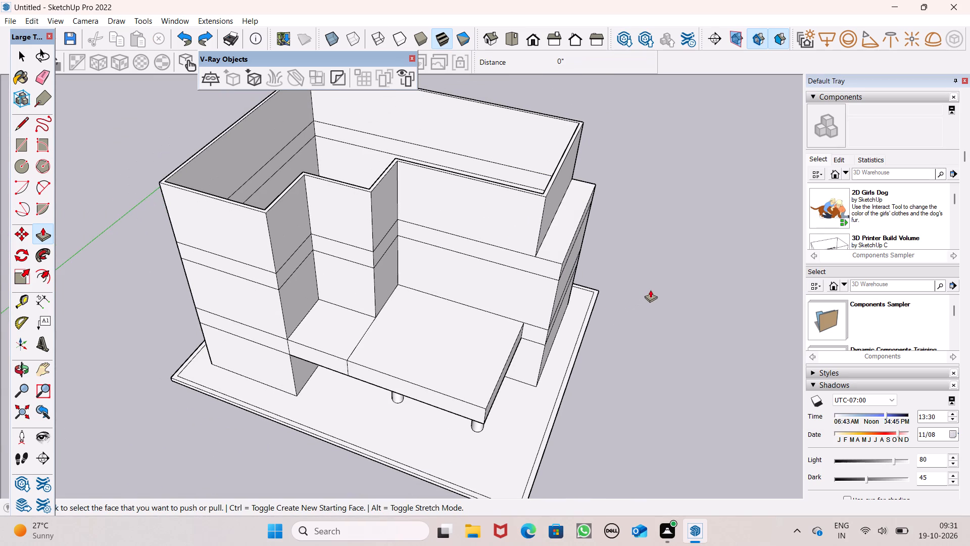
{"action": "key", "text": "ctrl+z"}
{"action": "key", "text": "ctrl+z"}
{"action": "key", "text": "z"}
Push/Pull the side wall's upper band out 3' 9 7/16", flush with the ground-storey projection.
{"action": "middle_click_drag", "start_coordinate": [643, 297], "coordinate": [591, 226]}
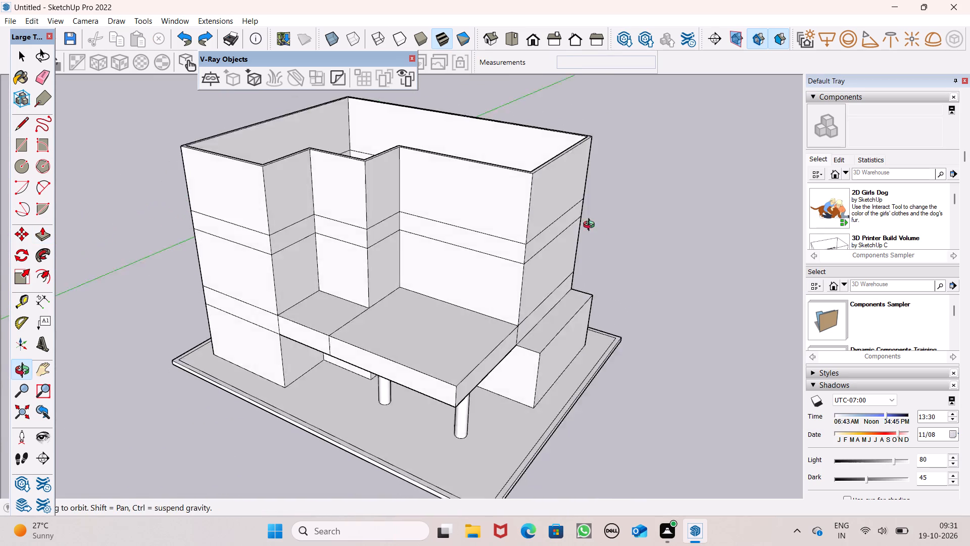
{"action": "middle_click_drag", "start_coordinate": [591, 226], "coordinate": [552, 184]}
{"action": "scroll", "coordinate": [572, 295], "scroll_direction": "up", "scroll_amount": 7}
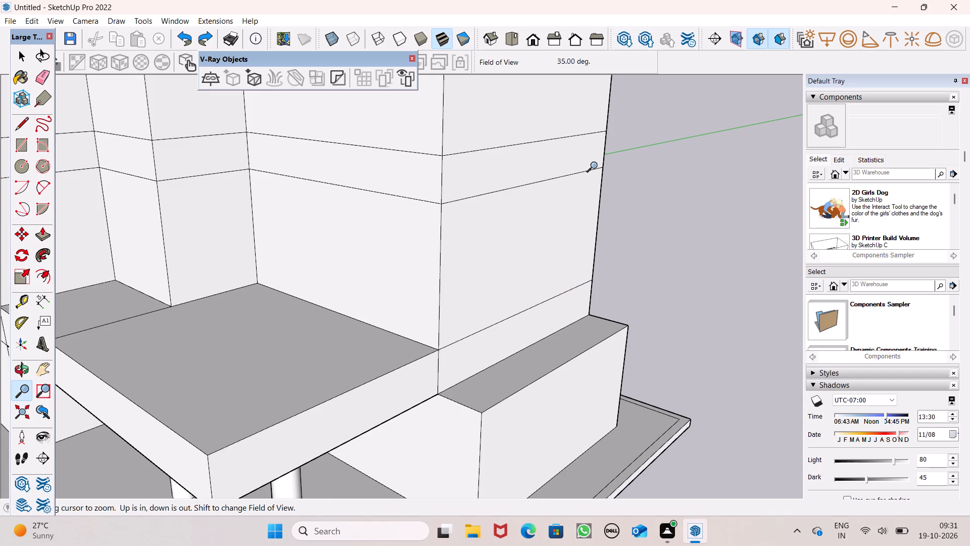
{"action": "scroll", "coordinate": [598, 164], "scroll_direction": "down", "scroll_amount": 1}
{"action": "scroll", "coordinate": [595, 225], "scroll_direction": "down", "scroll_amount": 4}
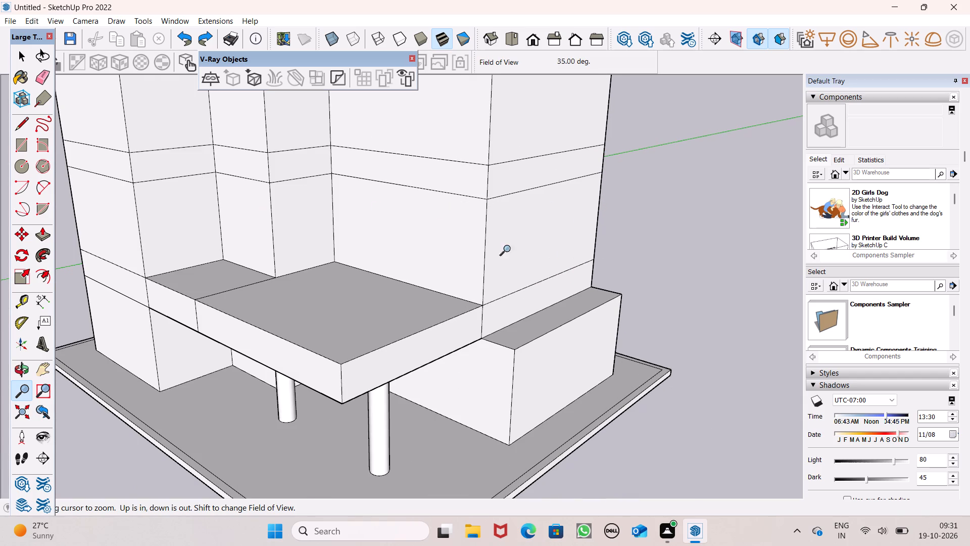
{"action": "left_click", "coordinate": [43, 234]}
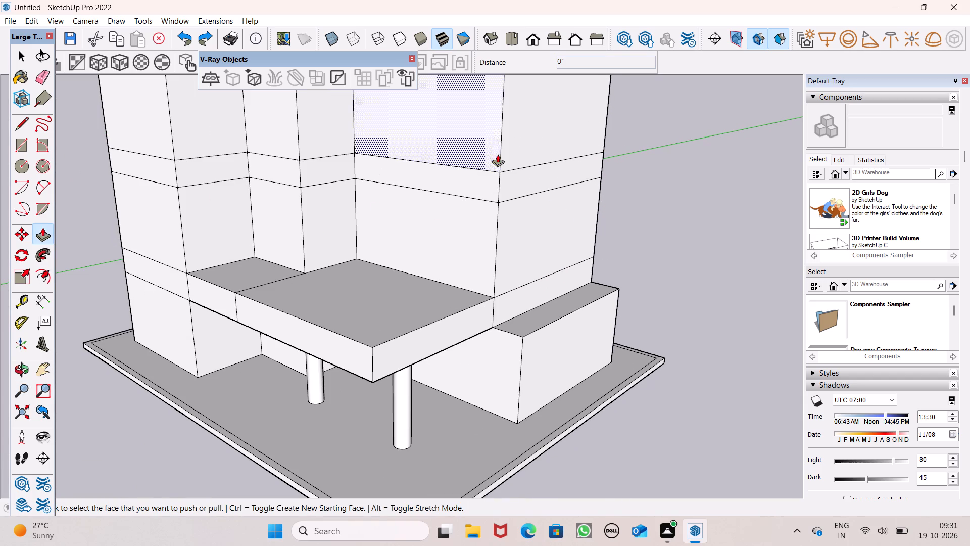
{"action": "left_click_drag", "start_coordinate": [529, 190], "coordinate": [575, 310]}
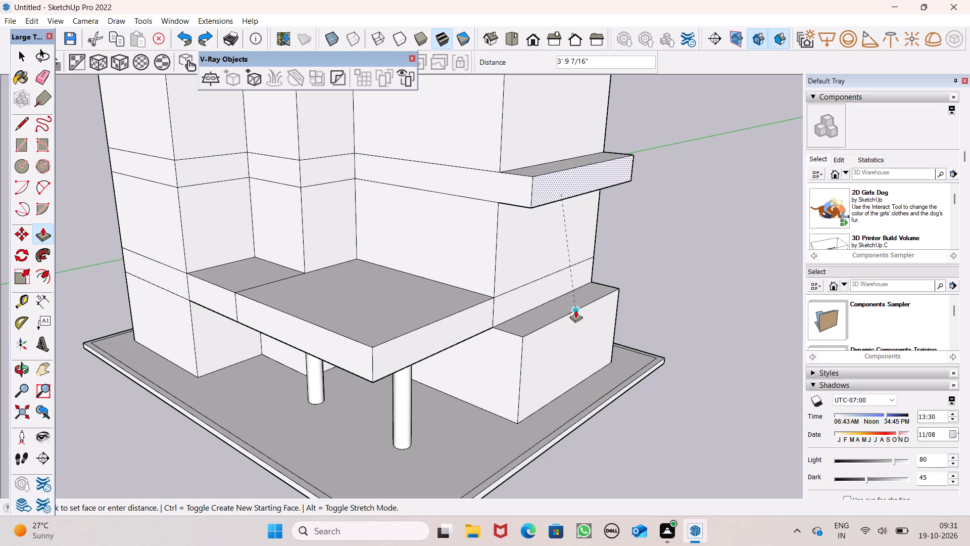
{"action": "left_click_drag", "start_coordinate": [575, 310], "coordinate": [575, 310]}
Push/Pull the side wall's ground-storey projection and upper band out a further 9", keeping them flush with each other.
{"action": "scroll", "coordinate": [609, 287], "scroll_direction": "down", "scroll_amount": 4}
{"action": "middle_click_drag", "start_coordinate": [622, 263], "coordinate": [648, 370]}
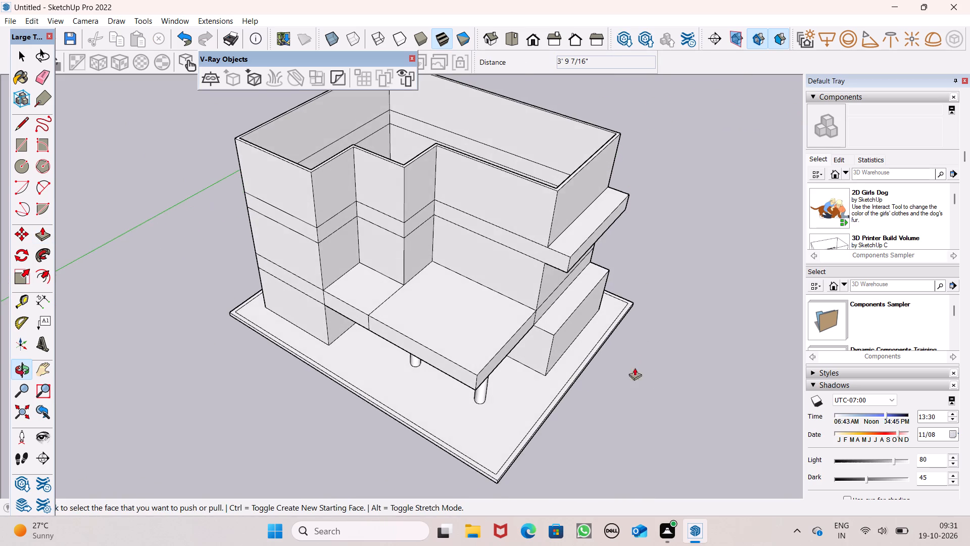
{"action": "scroll", "coordinate": [600, 365], "scroll_direction": "up", "scroll_amount": 5}
{"action": "left_click_drag", "start_coordinate": [557, 317], "coordinate": [563, 321]}
{"action": "left_click_drag", "start_coordinate": [568, 178], "coordinate": [598, 267]}
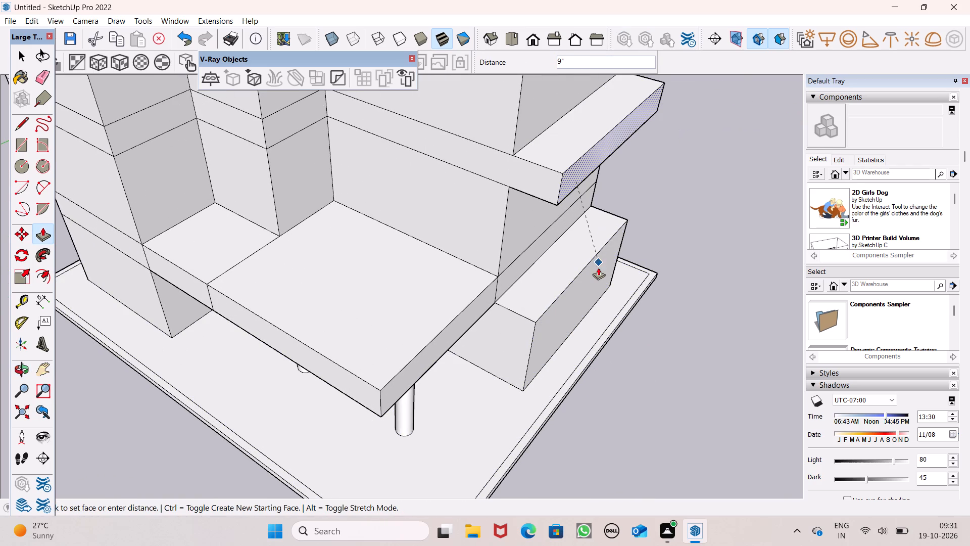
{"action": "left_click_drag", "start_coordinate": [598, 267], "coordinate": [586, 275]}
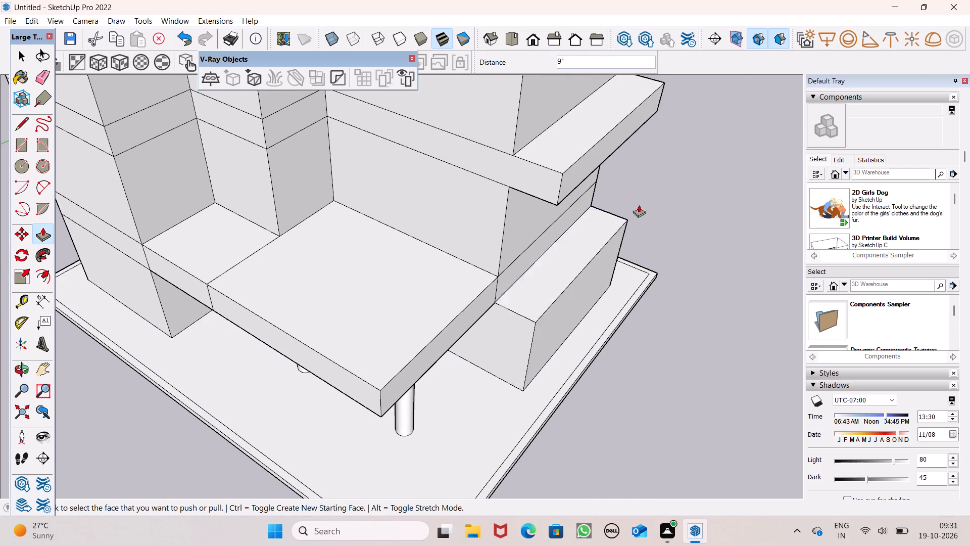
Push/Pull the side face of the canopy over the columns out about 4' 3", roughly in line with the ground-storey projection.
{"action": "scroll", "coordinate": [646, 177], "scroll_direction": "down", "scroll_amount": 2}
{"action": "middle_click_drag", "start_coordinate": [698, 255], "coordinate": [607, 224]}
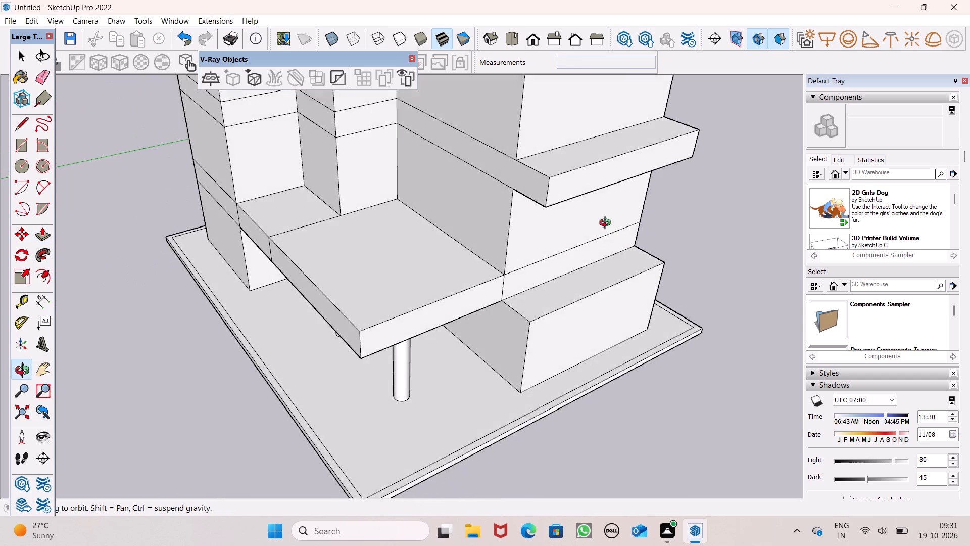
{"action": "middle_click_drag", "start_coordinate": [607, 224], "coordinate": [601, 199]}
{"action": "middle_click_drag", "start_coordinate": [513, 318], "coordinate": [521, 282]}
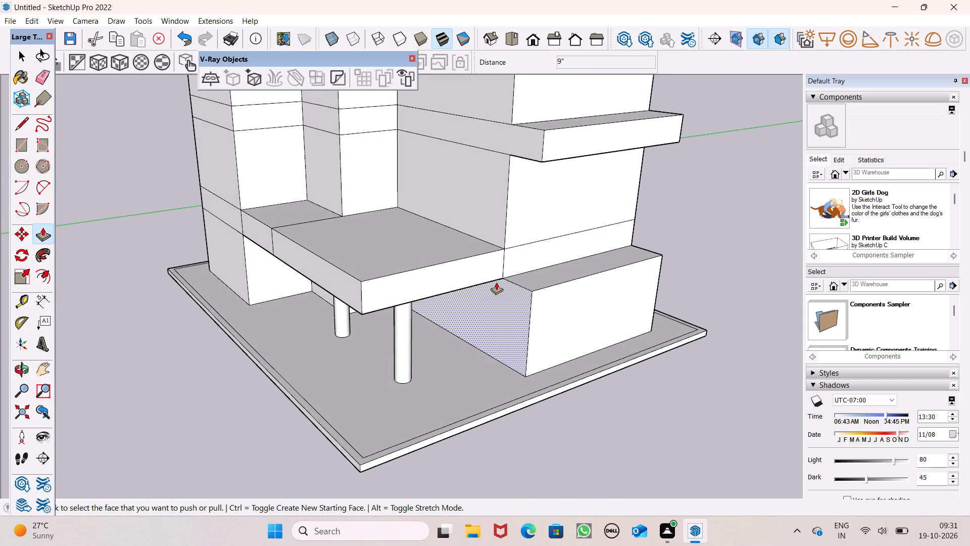
{"action": "left_click_drag", "start_coordinate": [474, 277], "coordinate": [523, 310]}
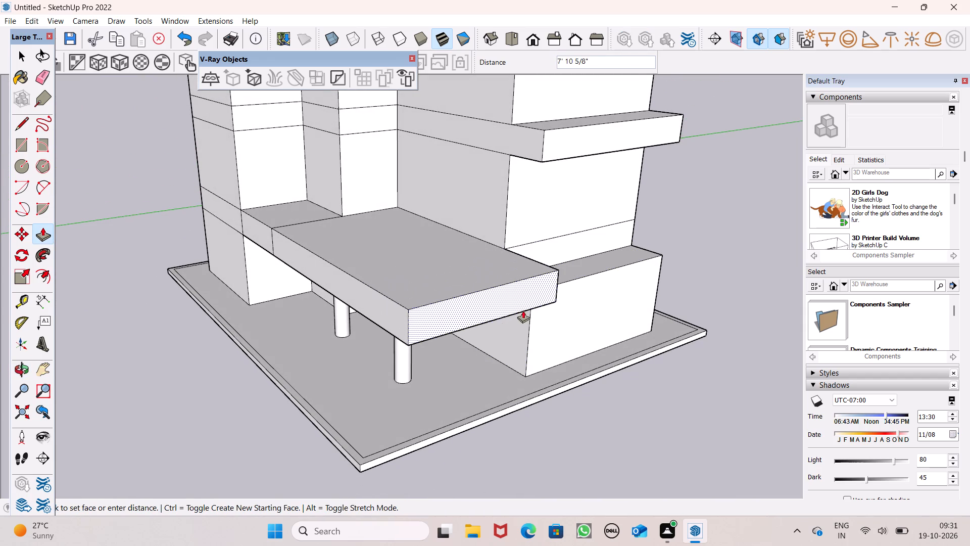
{"action": "left_click_drag", "start_coordinate": [523, 310], "coordinate": [491, 311]}
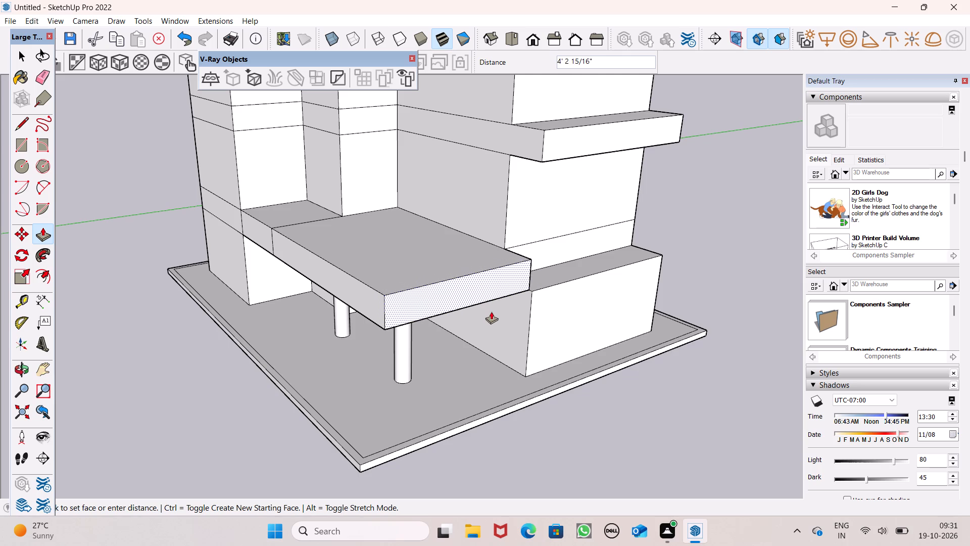
{"action": "left_click_drag", "start_coordinate": [491, 311], "coordinate": [492, 312]}
Push/Pull the side wall's lower band out 4' 5 7/8", flush with the side face of the canopy.
{"action": "middle_click_drag", "start_coordinate": [571, 251], "coordinate": [457, 217]}
{"action": "scroll", "coordinate": [571, 251], "scroll_direction": "up", "scroll_amount": 1}
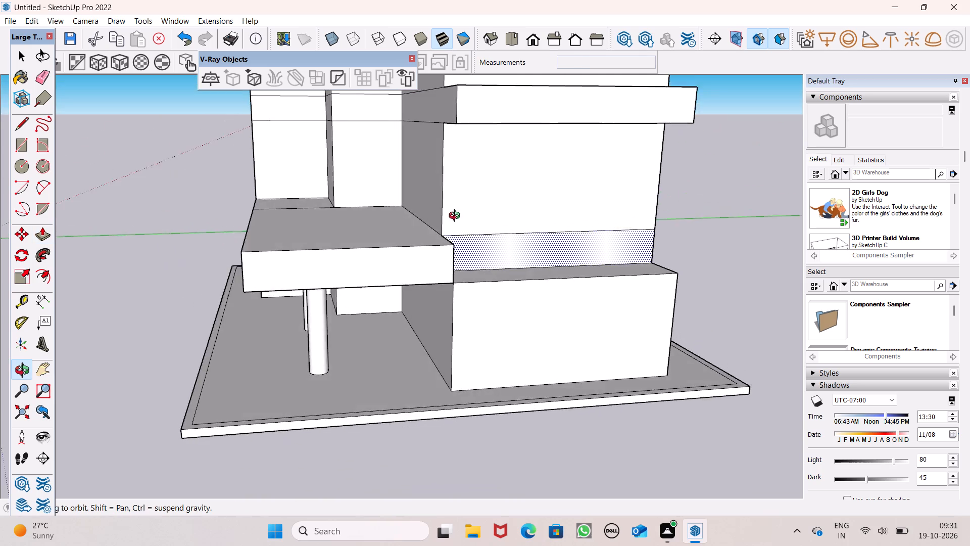
{"action": "middle_click_drag", "start_coordinate": [457, 217], "coordinate": [442, 227]}
{"action": "left_click_drag", "start_coordinate": [454, 254], "coordinate": [432, 279]}
{"action": "scroll", "coordinate": [599, 199], "scroll_direction": "down", "scroll_amount": 2}
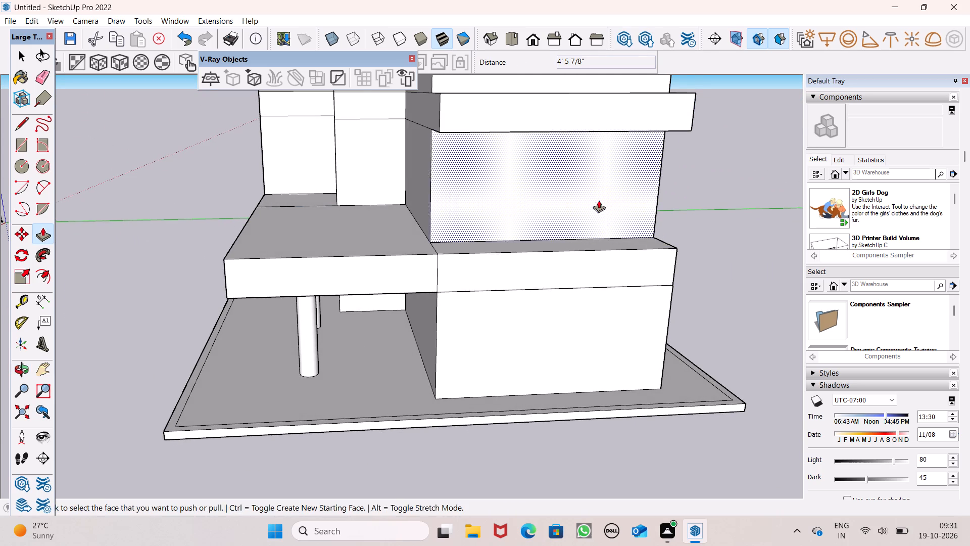
Push/Pull the projecting ground-storey face of the side wall back in 4' 6 7/16", flush with the wall above.
{"action": "scroll", "coordinate": [599, 200], "scroll_direction": "down", "scroll_amount": 1}
{"action": "middle_click_drag", "start_coordinate": [617, 241], "coordinate": [782, 325]}
{"action": "middle_click_drag", "start_coordinate": [528, 249], "coordinate": [548, 249]}
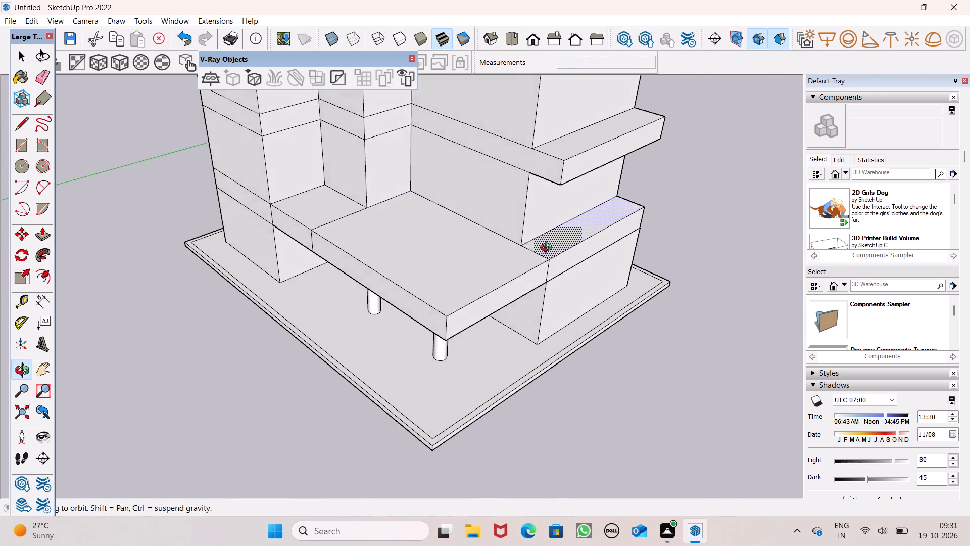
{"action": "middle_click_drag", "start_coordinate": [548, 249], "coordinate": [549, 188]}
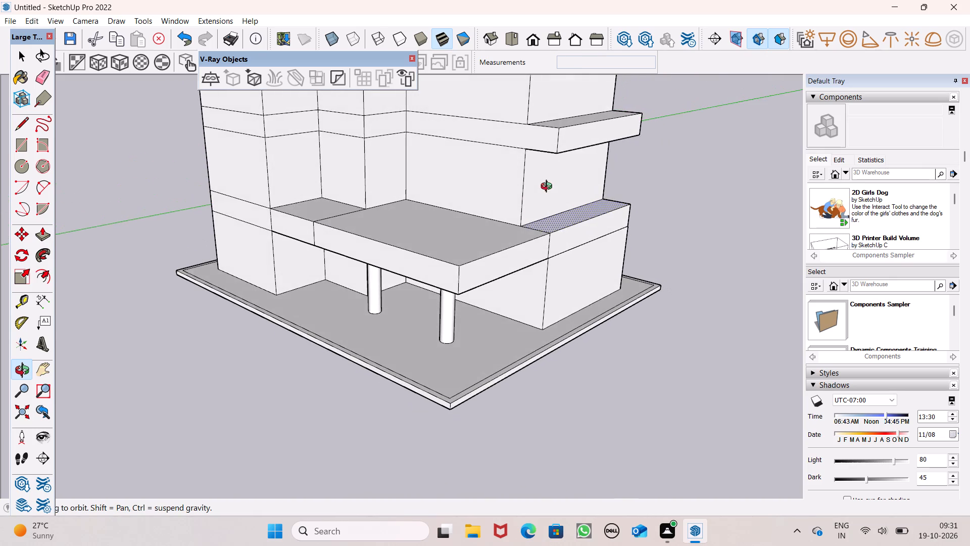
{"action": "middle_click_drag", "start_coordinate": [549, 188], "coordinate": [534, 105]}
{"action": "middle_click_drag", "start_coordinate": [534, 105], "coordinate": [531, 98]}
{"action": "scroll", "coordinate": [574, 263], "scroll_direction": "up", "scroll_amount": 5}
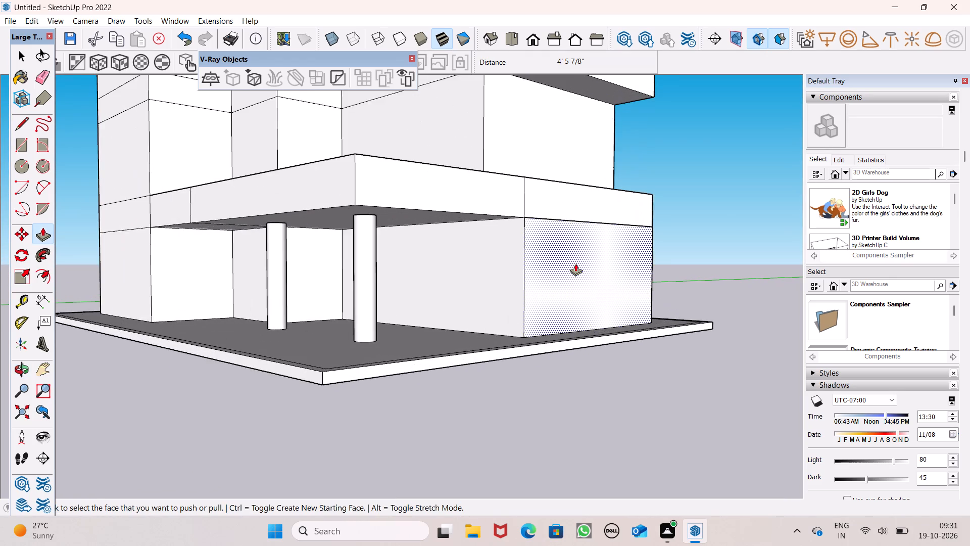
{"action": "left_click_drag", "start_coordinate": [572, 269], "coordinate": [478, 148]}
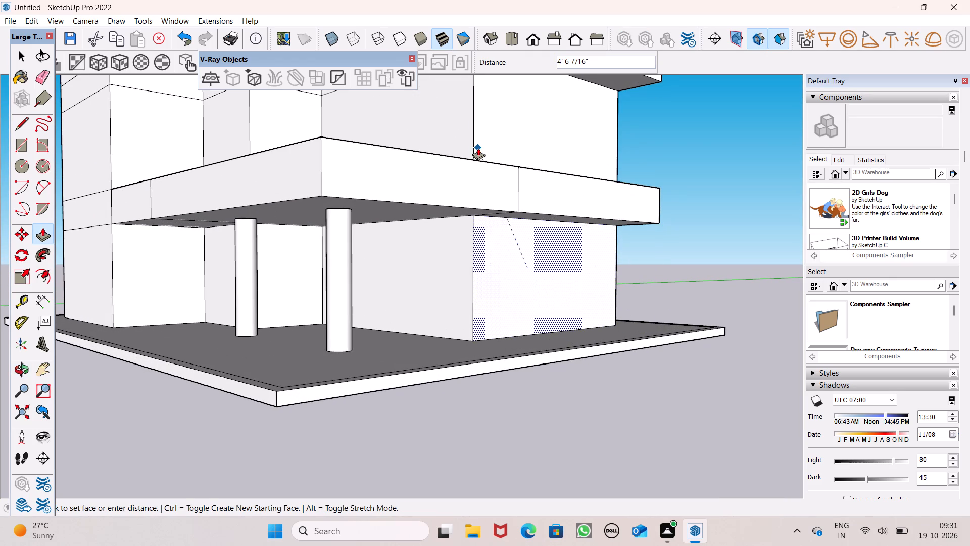
Examine the building's front and side, checking the canopy, columns, projecting bands and recessed bays.
{"action": "scroll", "coordinate": [543, 207], "scroll_direction": "down", "scroll_amount": 4}
{"action": "middle_click_drag", "start_coordinate": [550, 250], "coordinate": [718, 373]}
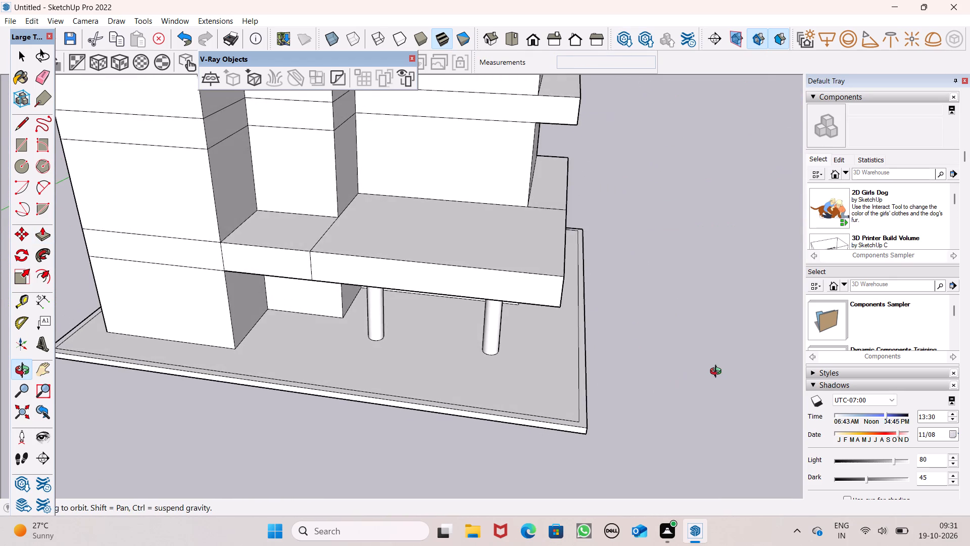
{"action": "middle_click_drag", "start_coordinate": [718, 373], "coordinate": [723, 368]}
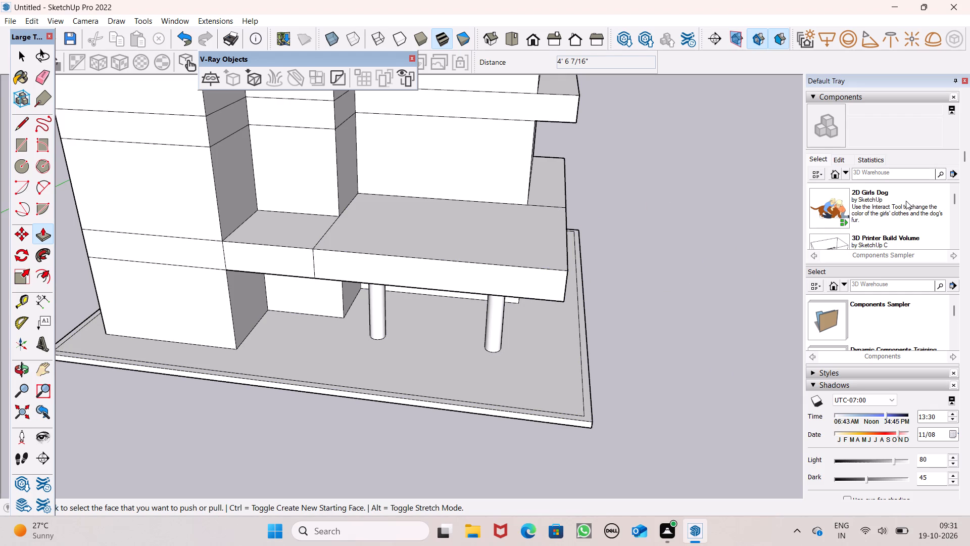
{"action": "scroll", "coordinate": [636, 219], "scroll_direction": "down", "scroll_amount": 14}
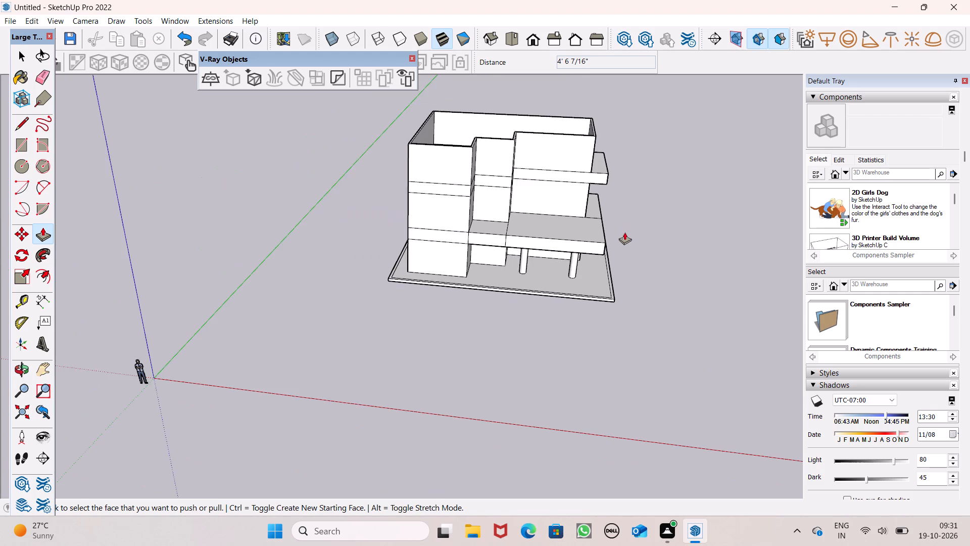
{"action": "scroll", "coordinate": [565, 249], "scroll_direction": "down", "scroll_amount": 6}
{"action": "scroll", "coordinate": [623, 199], "scroll_direction": "up", "scroll_amount": 10}
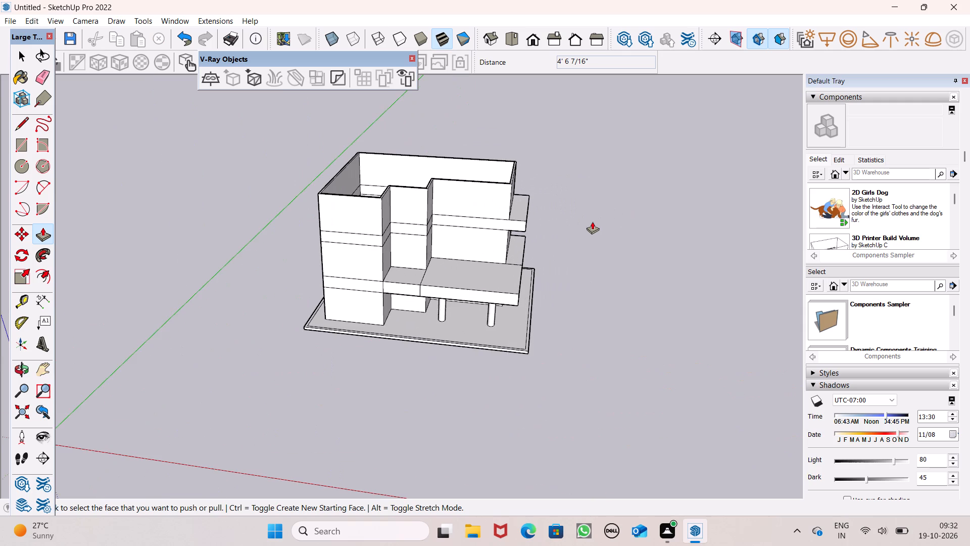
{"action": "scroll", "coordinate": [592, 221], "scroll_direction": "up", "scroll_amount": 3}
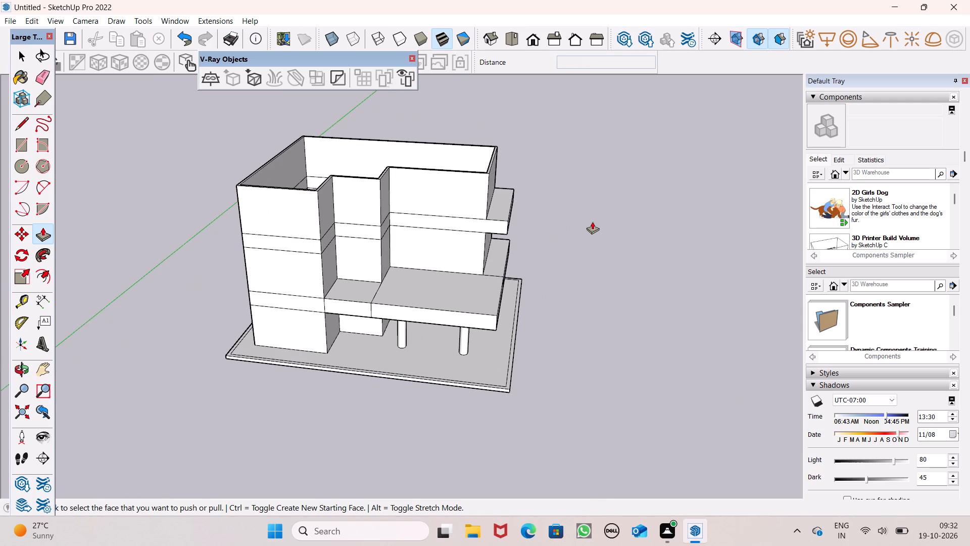
{"action": "middle_click_drag", "start_coordinate": [572, 256], "coordinate": [436, 203]}
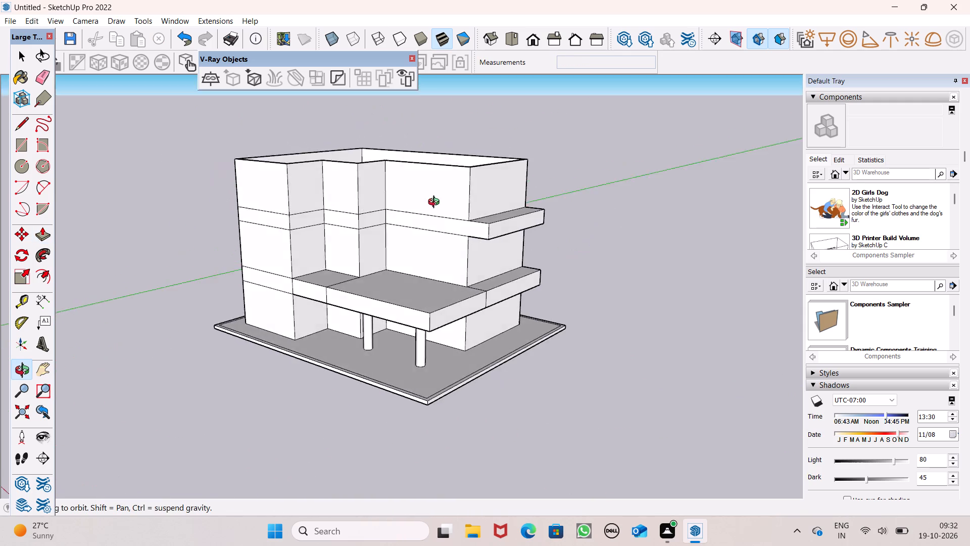
{"action": "middle_click_drag", "start_coordinate": [436, 203], "coordinate": [644, 134]}
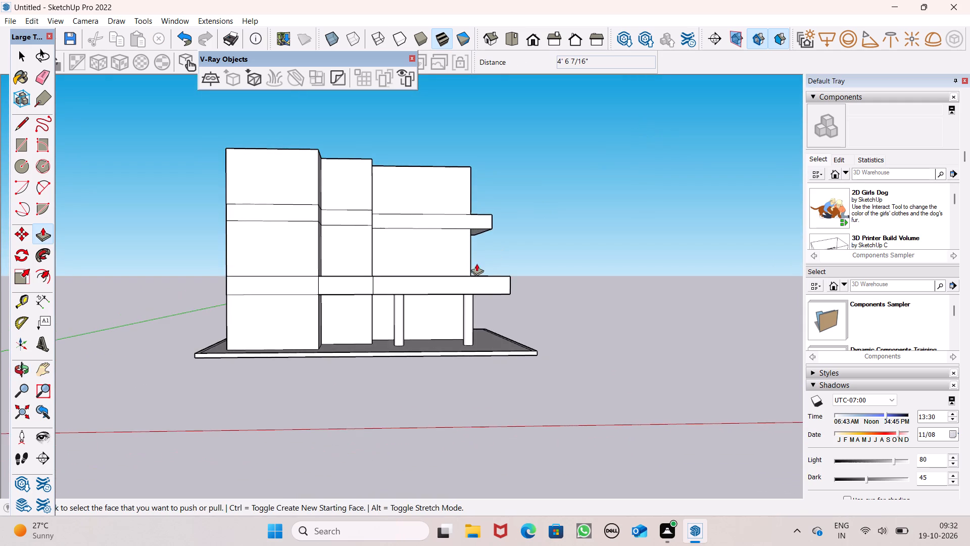
{"action": "scroll", "coordinate": [476, 263], "scroll_direction": "up", "scroll_amount": 6}
{"action": "scroll", "coordinate": [122, 406], "scroll_direction": "up", "scroll_amount": 7}
{"action": "scroll", "coordinate": [359, 250], "scroll_direction": "up", "scroll_amount": 2}
{"action": "middle_click_drag", "start_coordinate": [382, 281], "coordinate": [375, 388]}
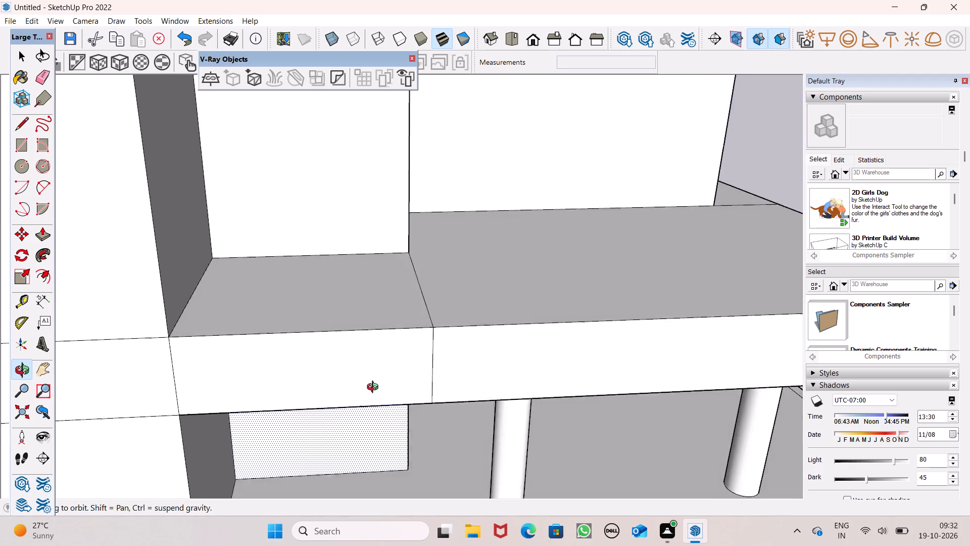
{"action": "middle_click_drag", "start_coordinate": [375, 388], "coordinate": [366, 394]}
{"action": "scroll", "coordinate": [362, 376], "scroll_direction": "up", "scroll_amount": 1}
{"action": "scroll", "coordinate": [375, 248], "scroll_direction": "down", "scroll_amount": 8}
{"action": "scroll", "coordinate": [320, 299], "scroll_direction": "down", "scroll_amount": 4}
{"action": "scroll", "coordinate": [604, 313], "scroll_direction": "up", "scroll_amount": 1}
{"action": "middle_click_drag", "start_coordinate": [604, 313], "coordinate": [91, 329]}
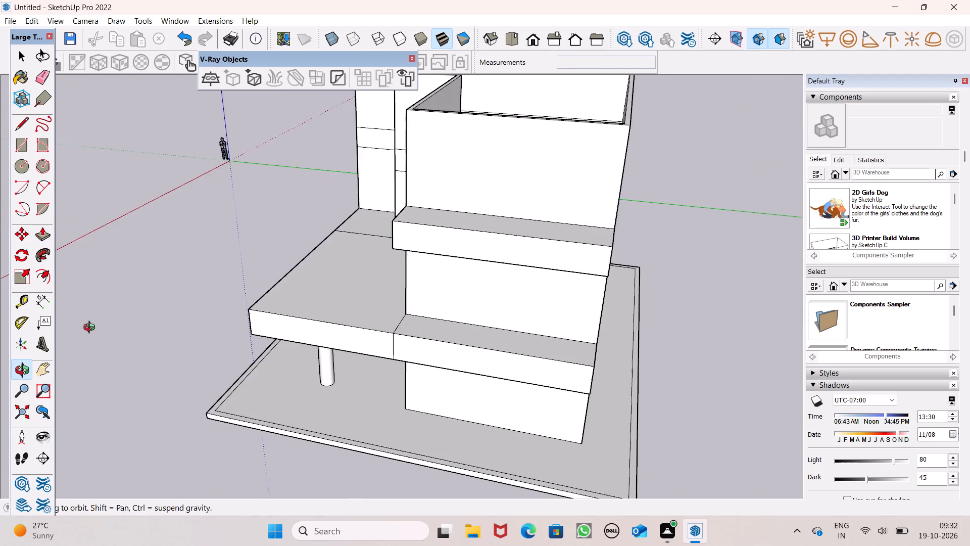
{"action": "middle_click_drag", "start_coordinate": [91, 329], "coordinate": [595, 212]}
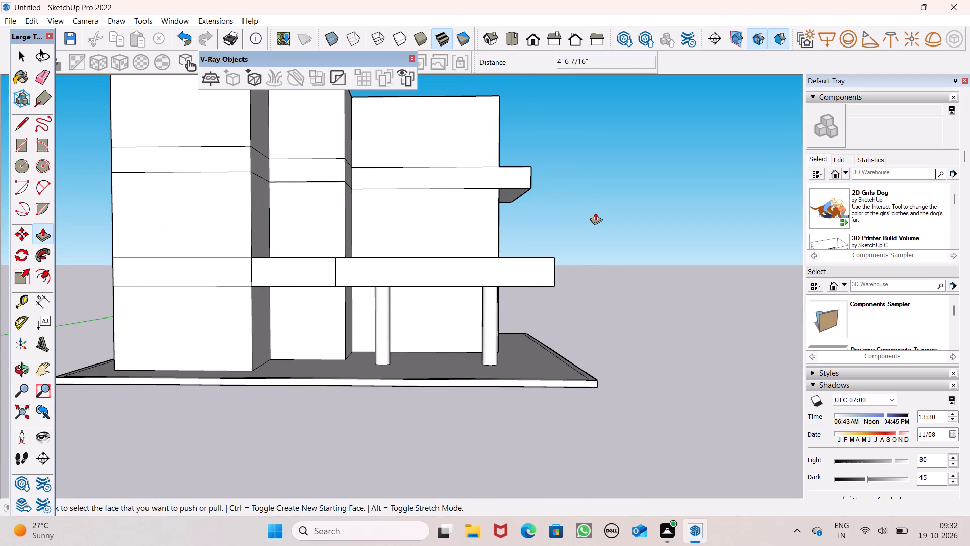
{"action": "scroll", "coordinate": [587, 248], "scroll_direction": "down", "scroll_amount": 3}
{"action": "middle_click_drag", "start_coordinate": [588, 281], "coordinate": [586, 365]}
{"action": "scroll", "coordinate": [614, 291], "scroll_direction": "down", "scroll_amount": 1}
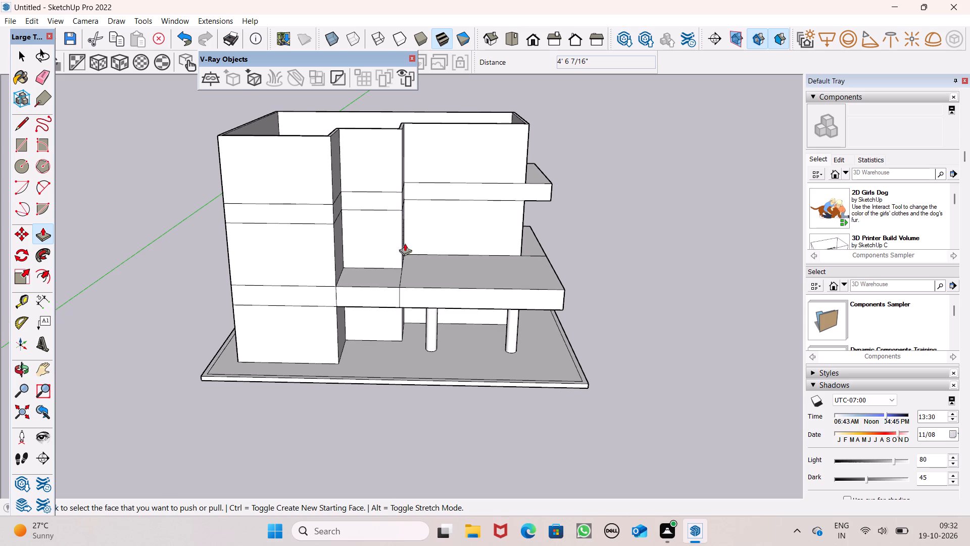
{"action": "scroll", "coordinate": [185, 247], "scroll_direction": "up", "scroll_amount": 1}
{"action": "scroll", "coordinate": [536, 296], "scroll_direction": "down", "scroll_amount": 1}
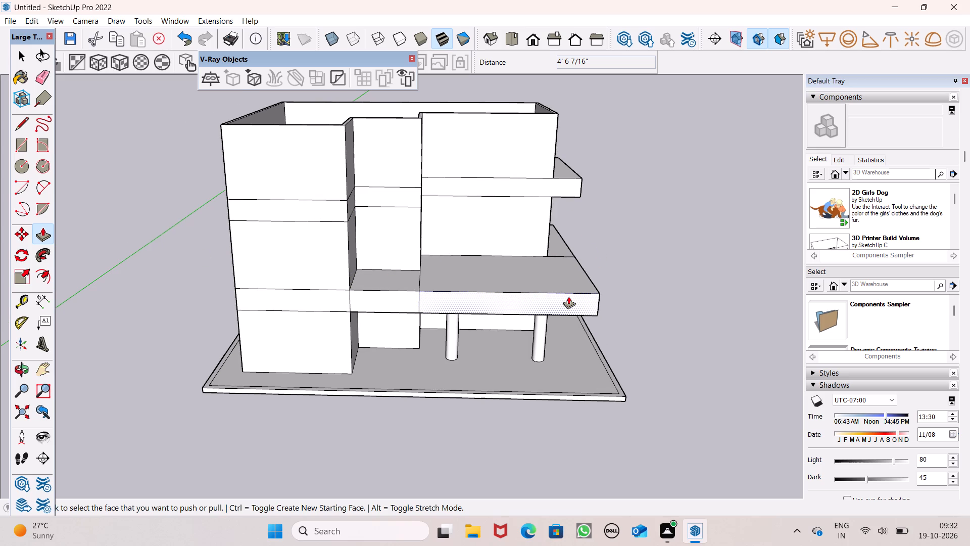
{"action": "middle_click_drag", "start_coordinate": [506, 311], "coordinate": [419, 332]}
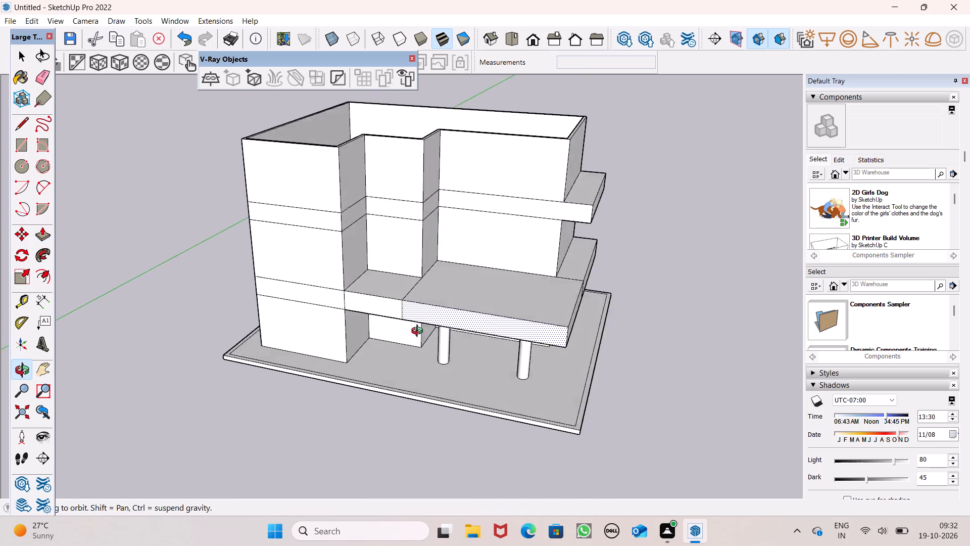
{"action": "middle_click_drag", "start_coordinate": [419, 332], "coordinate": [515, 340]}
{"action": "middle_click_drag", "start_coordinate": [528, 342], "coordinate": [530, 358]}
Push/Pull the second-storey wall face of the middle front bay out 9' 5 1/8", over the band to its front edge.
{"action": "scroll", "coordinate": [449, 312], "scroll_direction": "up", "scroll_amount": 3}
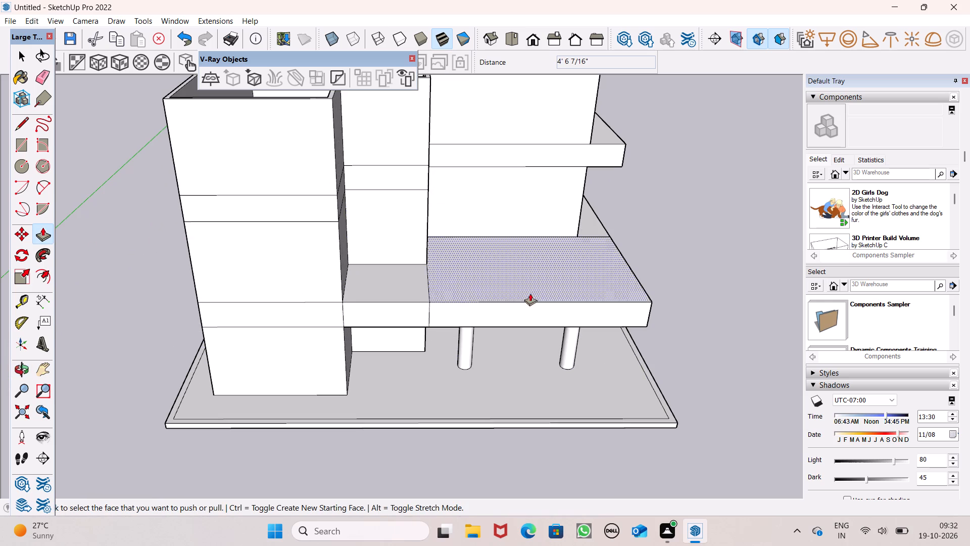
{"action": "middle_click_drag", "start_coordinate": [588, 308], "coordinate": [474, 328]}
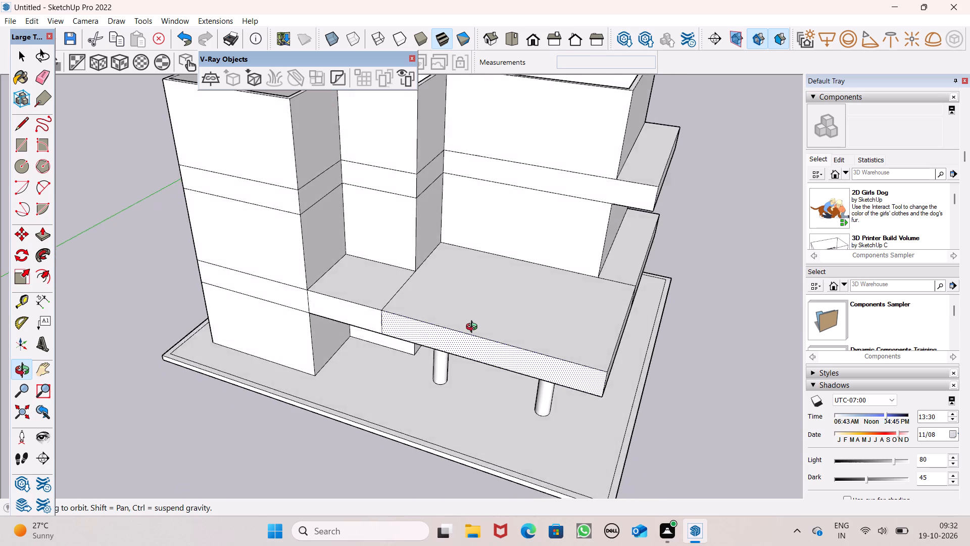
{"action": "middle_click_drag", "start_coordinate": [474, 328], "coordinate": [573, 343]}
{"action": "left_click_drag", "start_coordinate": [400, 244], "coordinate": [375, 300]}
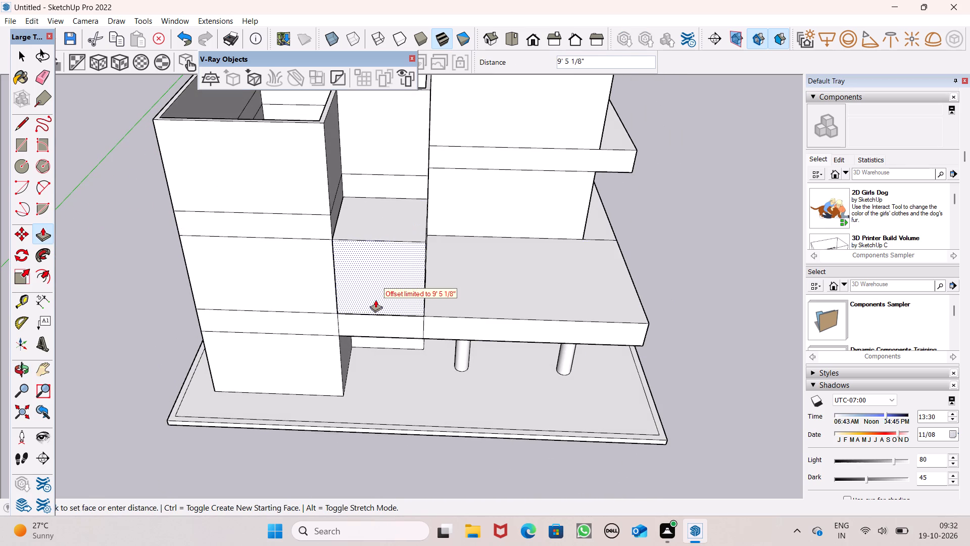
{"action": "left_click_drag", "start_coordinate": [375, 300], "coordinate": [372, 315]}
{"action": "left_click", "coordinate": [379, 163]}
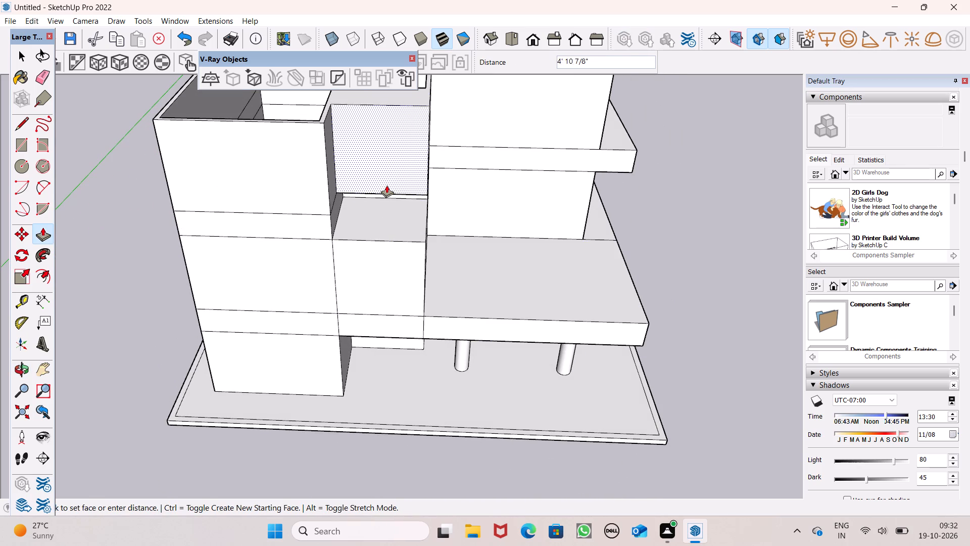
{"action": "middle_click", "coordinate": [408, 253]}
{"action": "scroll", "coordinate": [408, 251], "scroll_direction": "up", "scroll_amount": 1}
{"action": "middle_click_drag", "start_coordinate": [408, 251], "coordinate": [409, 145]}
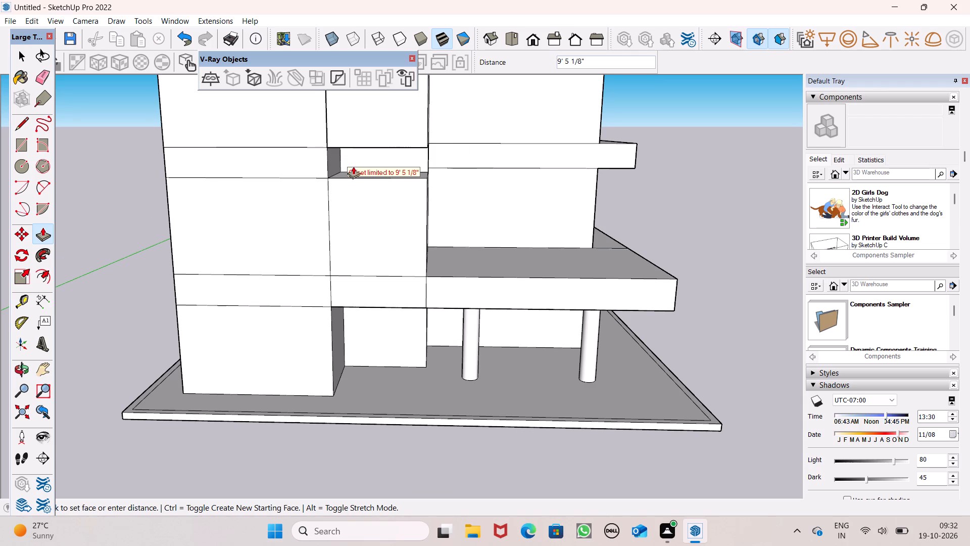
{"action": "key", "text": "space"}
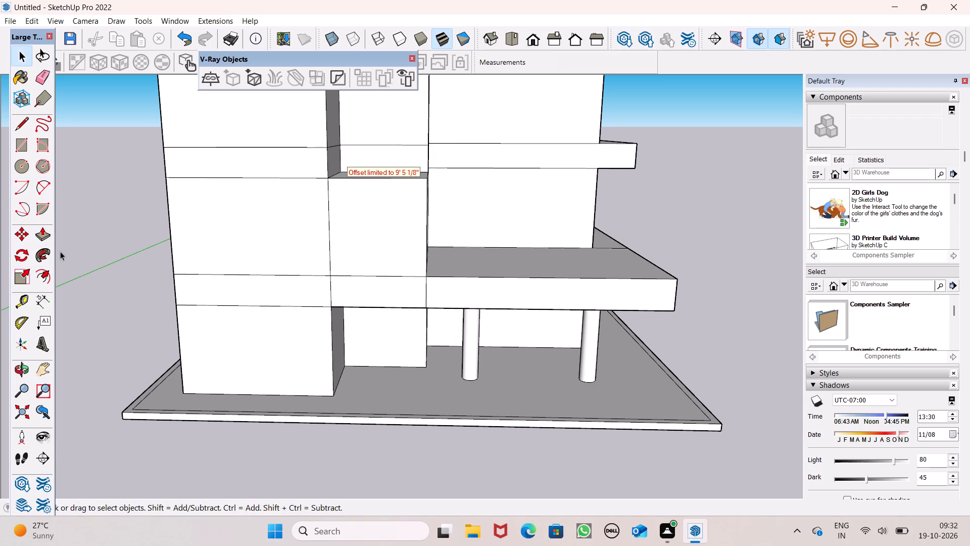
Push/Pull the recessed upper band of the middle front bay out, flush with the second-storey face below it.
{"action": "left_click", "coordinate": [48, 236]}
{"action": "middle_click_drag", "start_coordinate": [395, 210], "coordinate": [400, 258]}
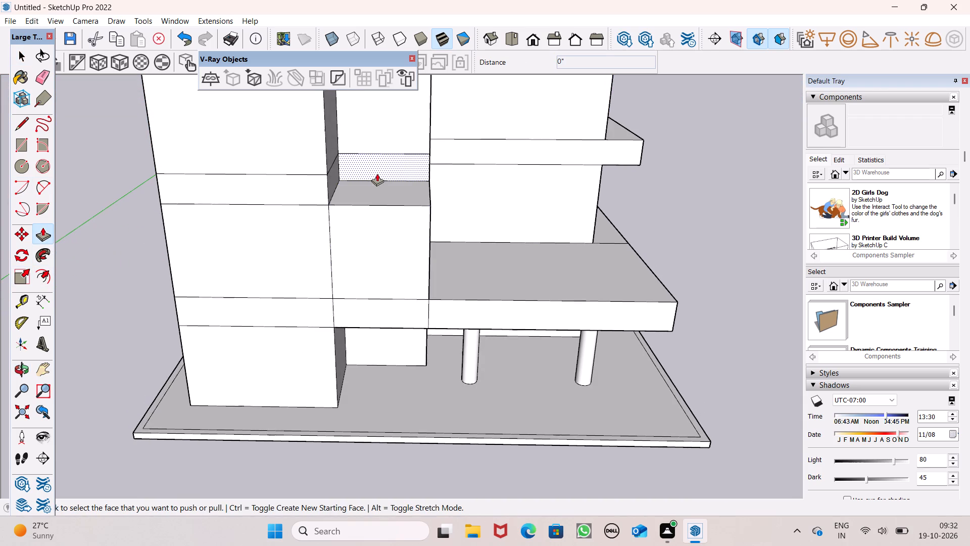
{"action": "left_click_drag", "start_coordinate": [377, 167], "coordinate": [369, 210]}
Push/Pull the third-storey wall face of the middle front bay out 9' 5 1/8", flush with the adjoining bay.
{"action": "left_click_drag", "start_coordinate": [391, 137], "coordinate": [382, 183]}
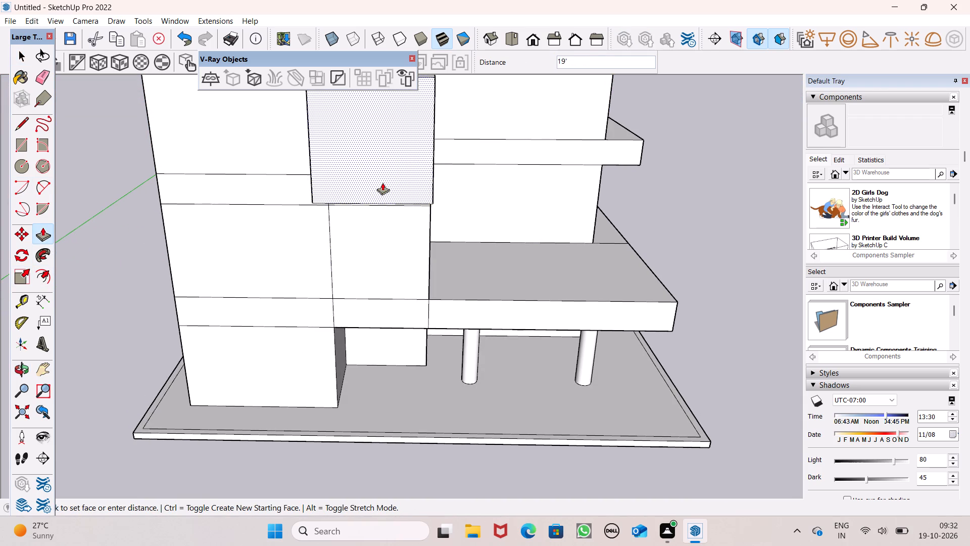
{"action": "left_click_drag", "start_coordinate": [382, 183], "coordinate": [293, 309]}
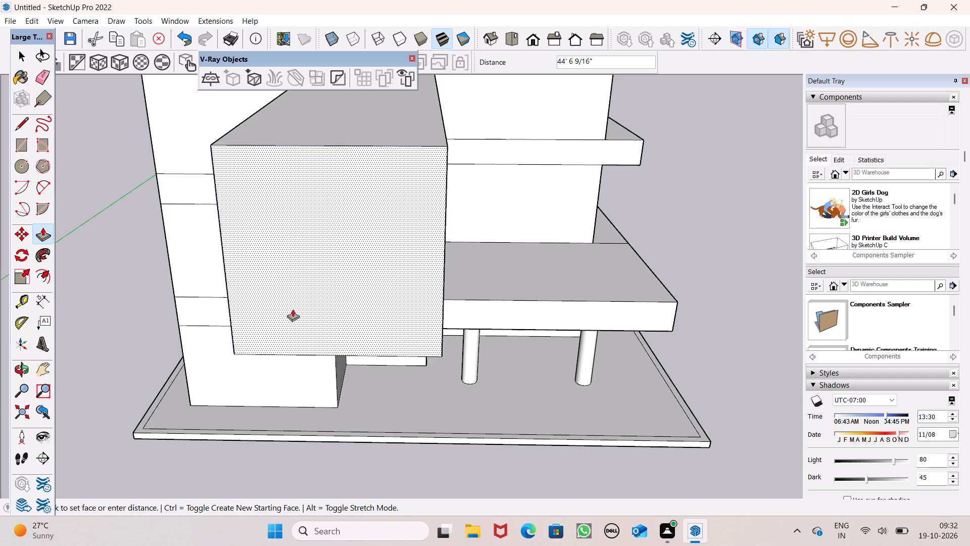
{"action": "left_click_drag", "start_coordinate": [293, 309], "coordinate": [149, 135]}
Push/Pull the upper band of the recessed bay above the canopy out 17' 7 9/16", flush with the middle bay's front.
{"action": "scroll", "coordinate": [350, 238], "scroll_direction": "down", "scroll_amount": 2}
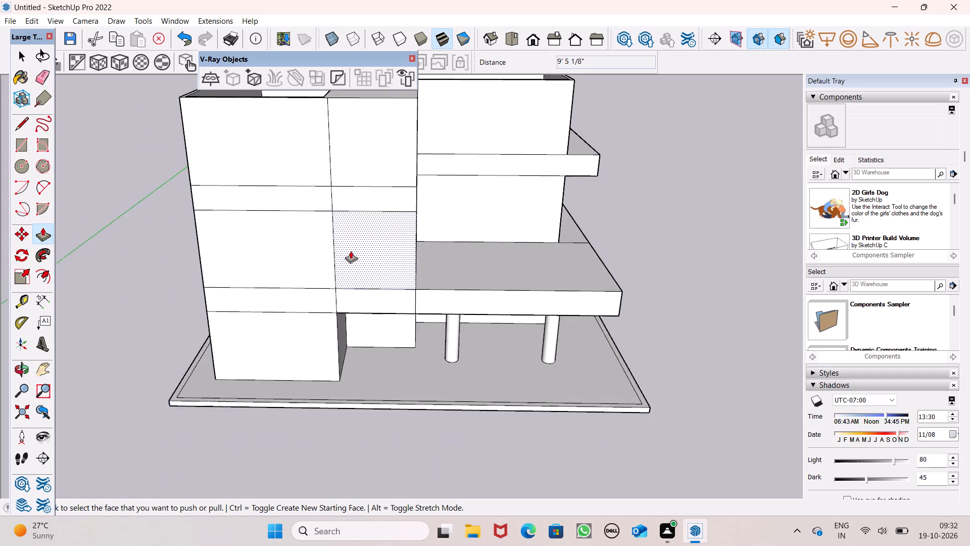
{"action": "scroll", "coordinate": [351, 251], "scroll_direction": "down", "scroll_amount": 3}
{"action": "middle_click_drag", "start_coordinate": [428, 294], "coordinate": [368, 281]}
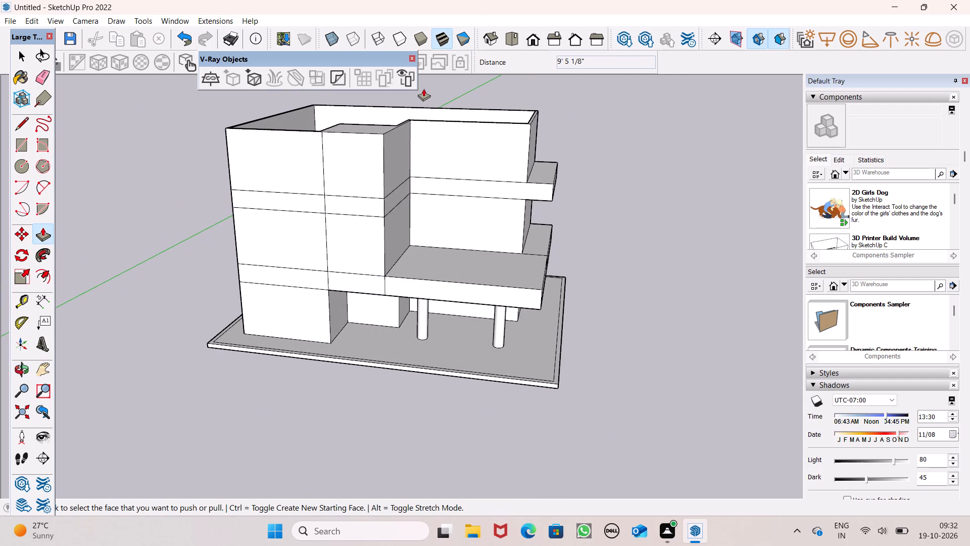
{"action": "middle_click_drag", "start_coordinate": [432, 183], "coordinate": [468, 213]}
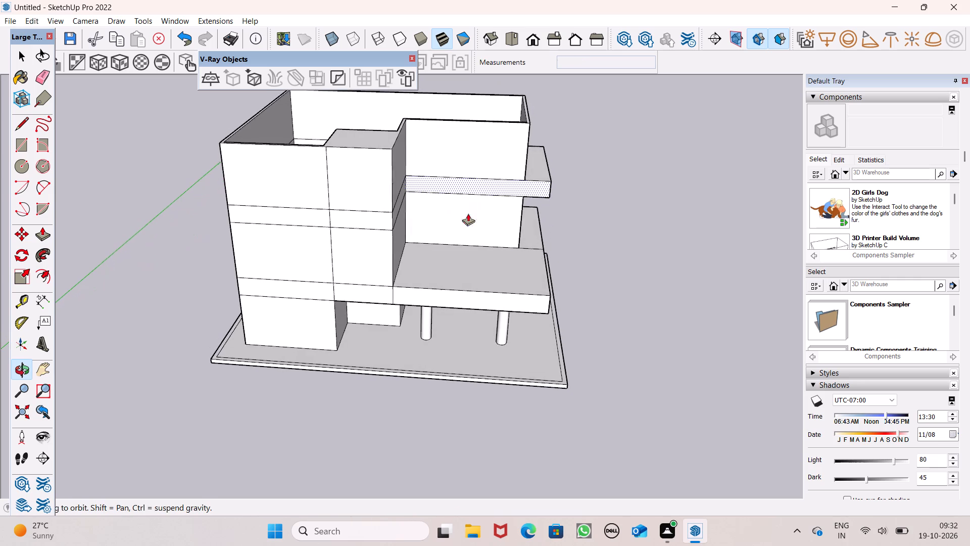
{"action": "middle_click_drag", "start_coordinate": [468, 213], "coordinate": [467, 216]}
{"action": "scroll", "coordinate": [475, 155], "scroll_direction": "up", "scroll_amount": 1}
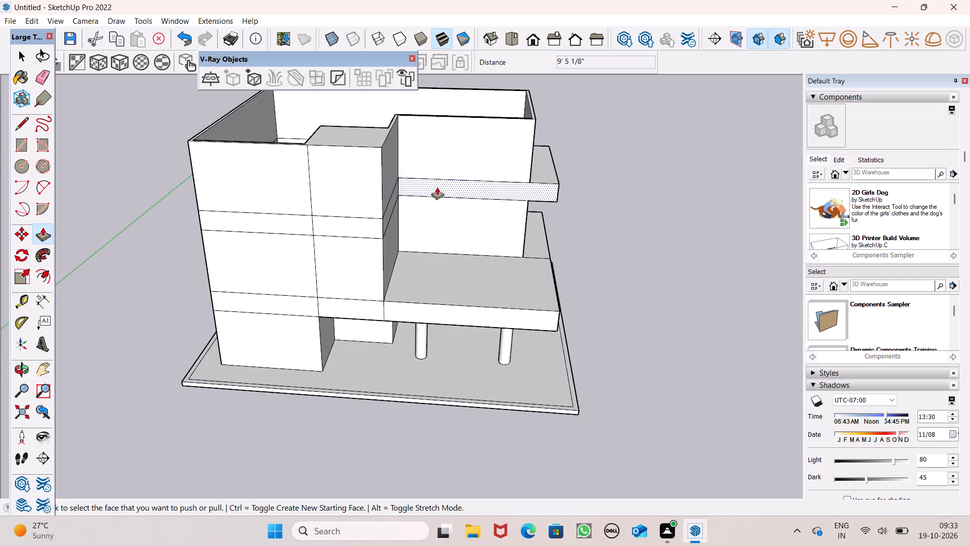
{"action": "left_click_drag", "start_coordinate": [437, 187], "coordinate": [380, 232]}
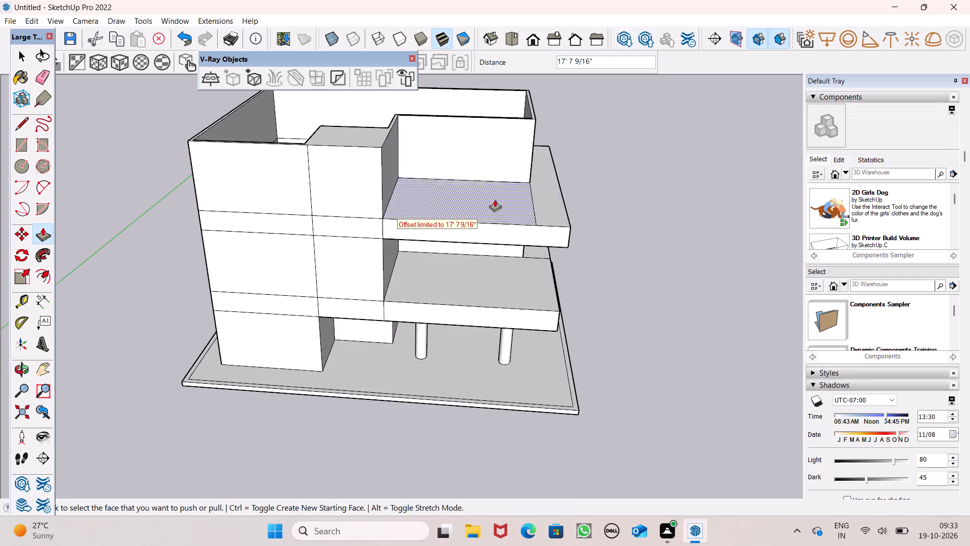
Push/Pull the front face of the column-supported canopy out 2' 11 7/8", beyond the middle bay's front face.
{"action": "middle_click_drag", "start_coordinate": [393, 314], "coordinate": [516, 263]}
{"action": "scroll", "coordinate": [424, 302], "scroll_direction": "up", "scroll_amount": 7}
{"action": "left_click_drag", "start_coordinate": [432, 297], "coordinate": [444, 312]}
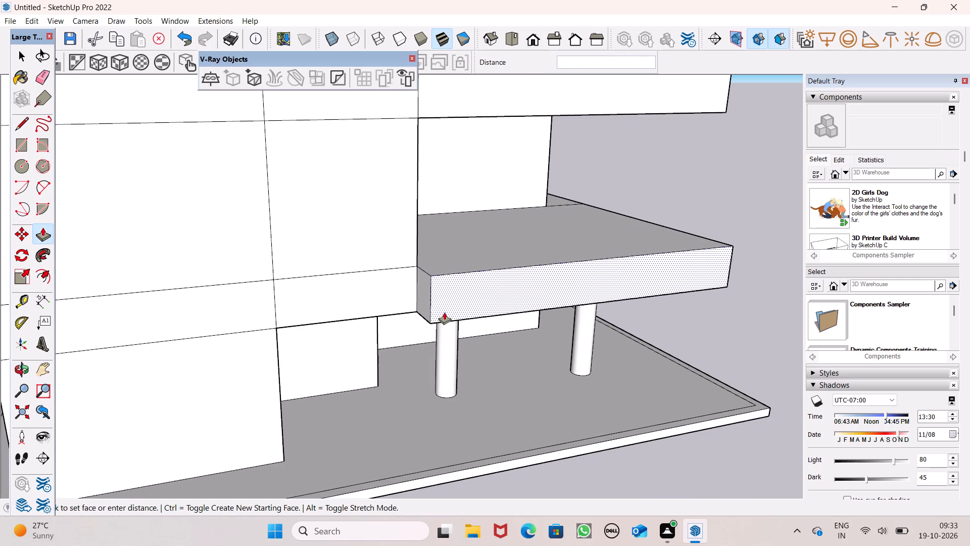
{"action": "left_click_drag", "start_coordinate": [444, 312], "coordinate": [446, 313]}
Erase the leftover seam edges between the canopy and the side-wall band, on the side face and the top.
{"action": "scroll", "coordinate": [370, 267], "scroll_direction": "down", "scroll_amount": 6}
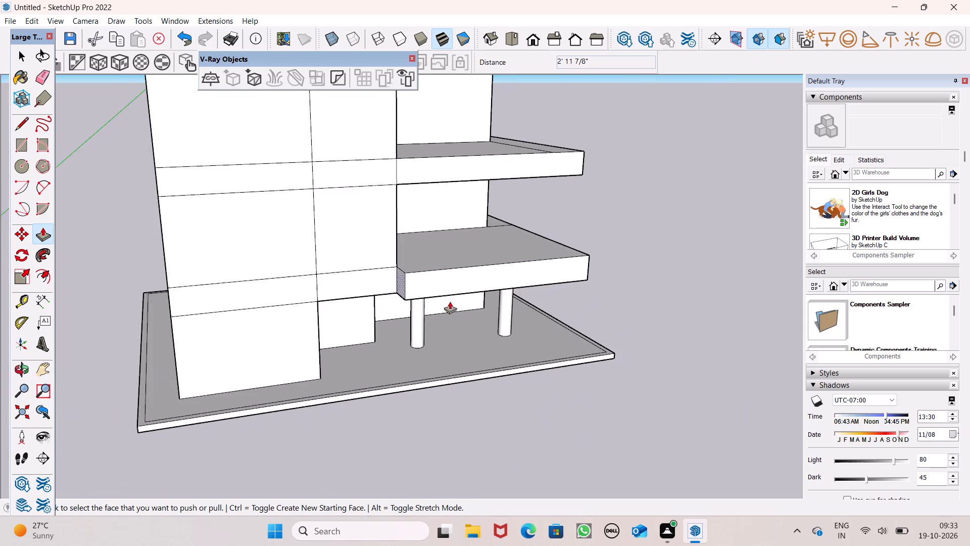
{"action": "middle_click_drag", "start_coordinate": [450, 301], "coordinate": [210, 297]}
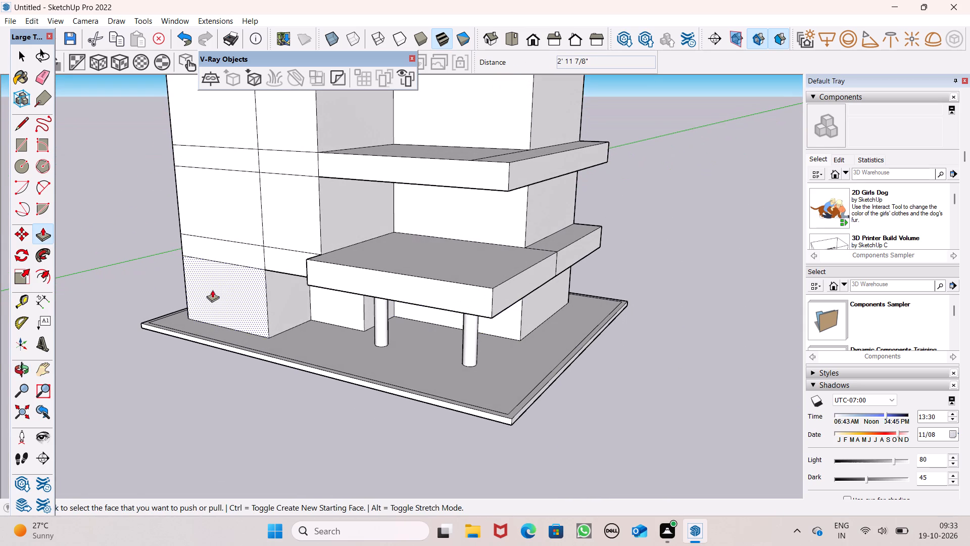
{"action": "scroll", "coordinate": [435, 240], "scroll_direction": "up", "scroll_amount": 1}
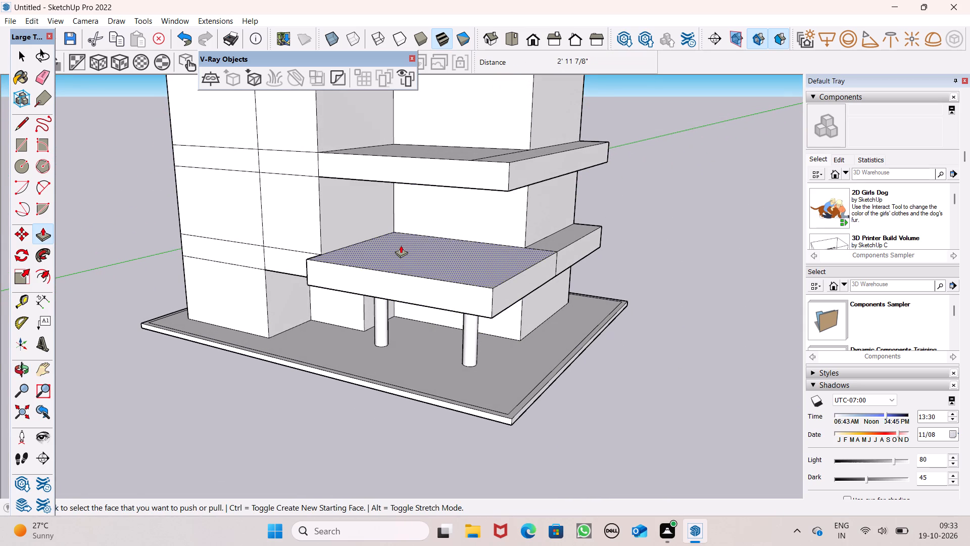
{"action": "left_click", "coordinate": [47, 74]}
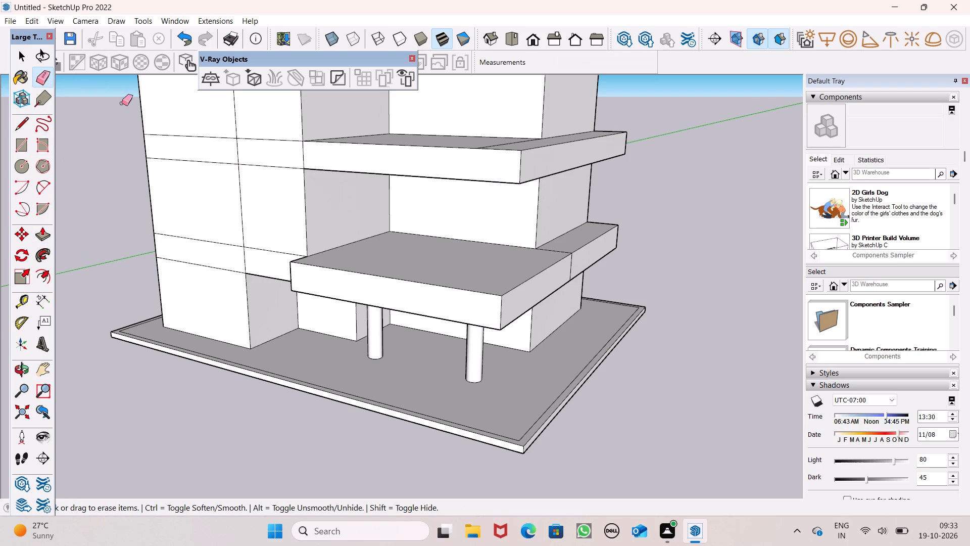
{"action": "scroll", "coordinate": [553, 299], "scroll_direction": "up", "scroll_amount": 6}
{"action": "left_click", "coordinate": [589, 241]}
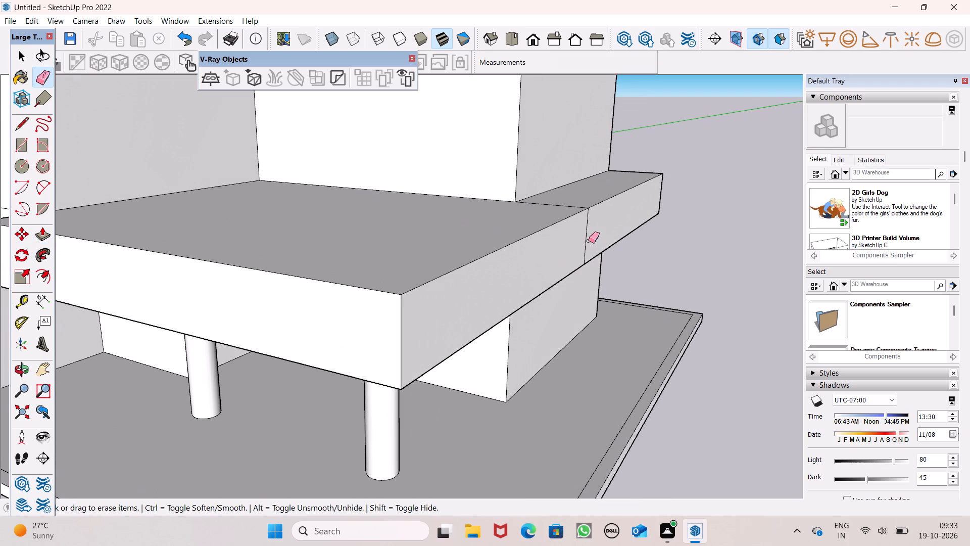
{"action": "left_click_drag", "start_coordinate": [590, 237], "coordinate": [583, 239]}
{"action": "left_click_drag", "start_coordinate": [561, 189], "coordinate": [561, 213]}
Measure the second-storey wall's height at its outer corner, from the upper slab's underside to the canopy top.
{"action": "scroll", "coordinate": [598, 210], "scroll_direction": "down", "scroll_amount": 2}
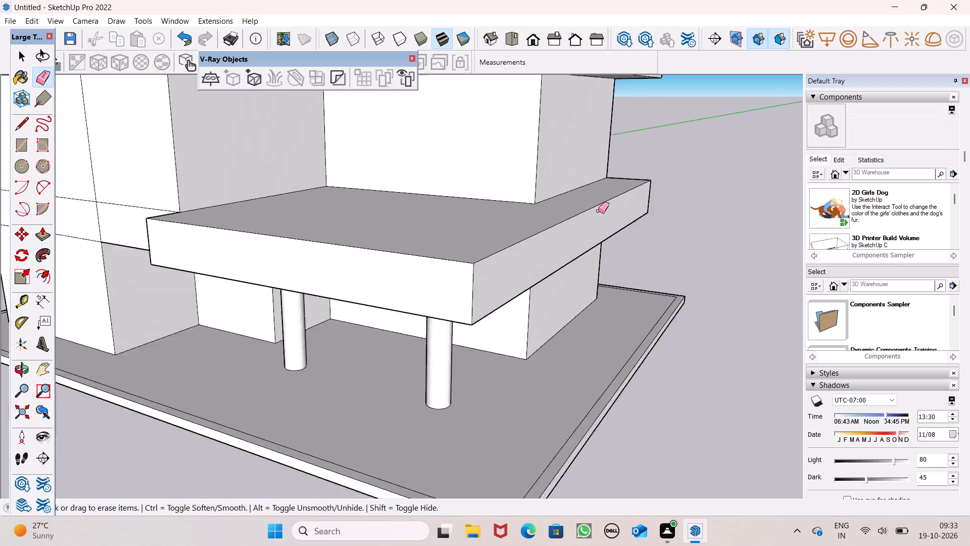
{"action": "scroll", "coordinate": [598, 211], "scroll_direction": "down", "scroll_amount": 4}
{"action": "middle_click_drag", "start_coordinate": [594, 240], "coordinate": [602, 197]}
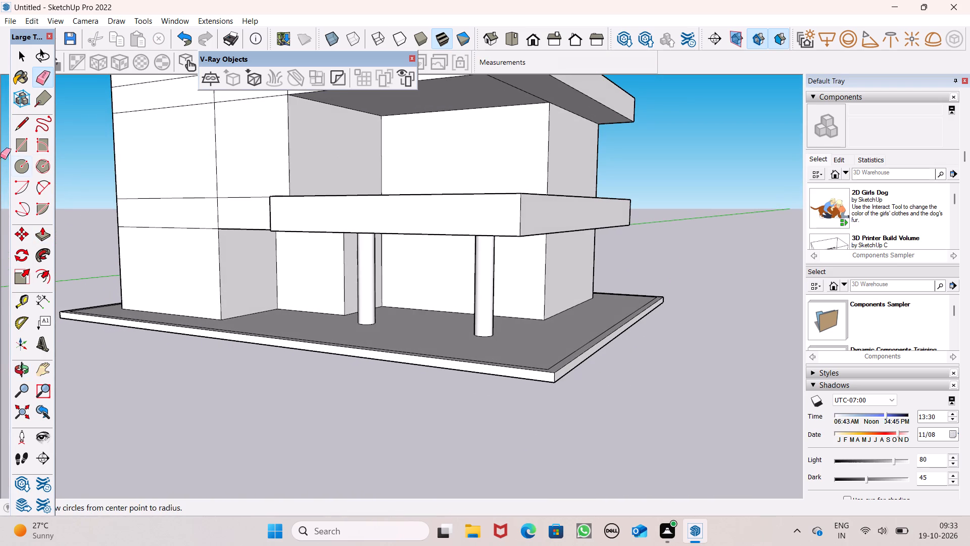
{"action": "left_click", "coordinate": [42, 296]}
{"action": "scroll", "coordinate": [253, 219], "scroll_direction": "up", "scroll_amount": 2}
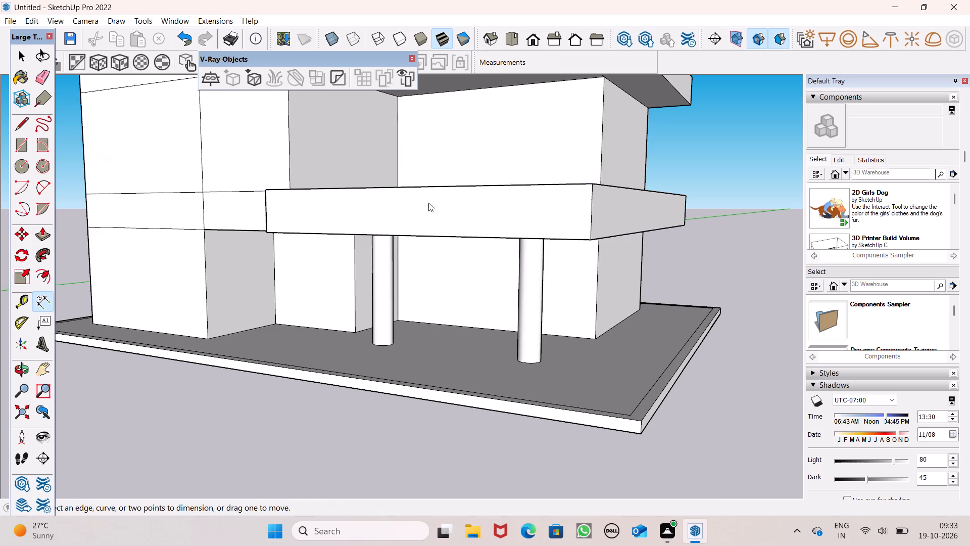
{"action": "left_click", "coordinate": [604, 83]}
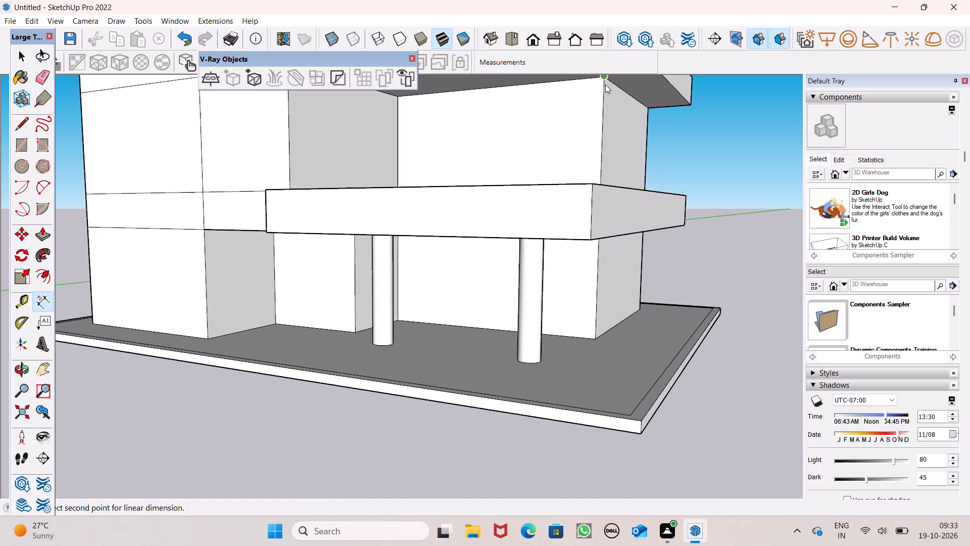
{"action": "middle_click_drag", "start_coordinate": [610, 214], "coordinate": [618, 290]}
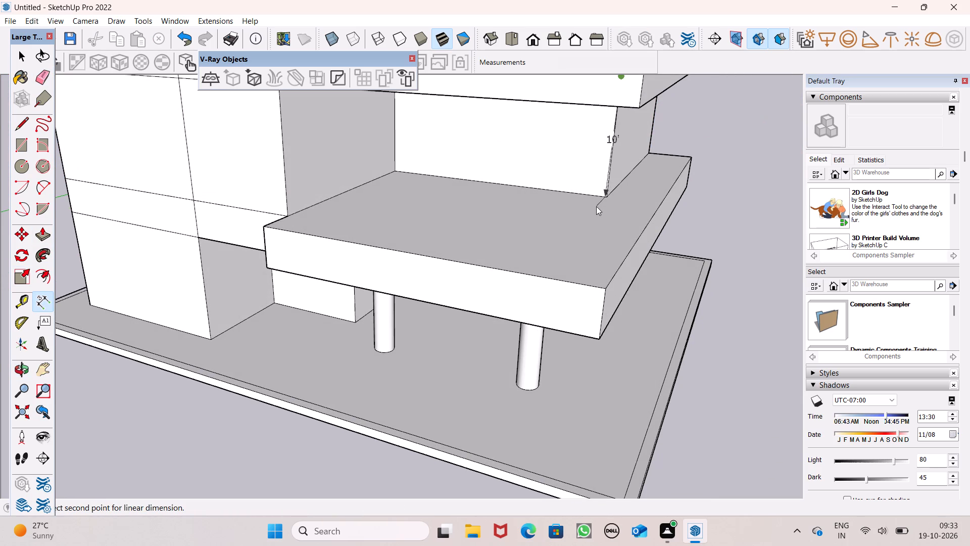
{"action": "key", "text": "space"}
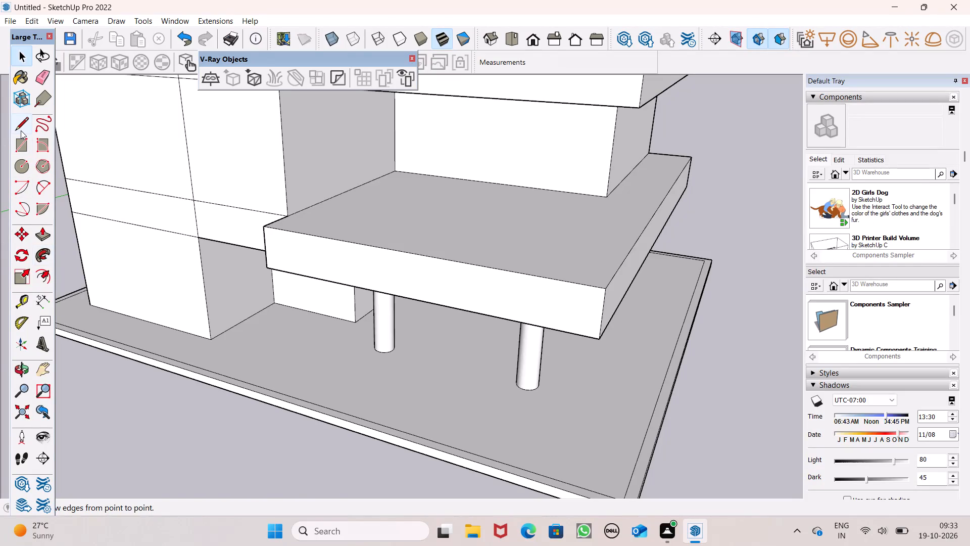
Draw a line along the full length of the canopy top, parallel to its outer side edge, from the rear edge to the front edge.
{"action": "left_click", "coordinate": [21, 130]}
{"action": "middle_click_drag", "start_coordinate": [198, 296], "coordinate": [245, 389]}
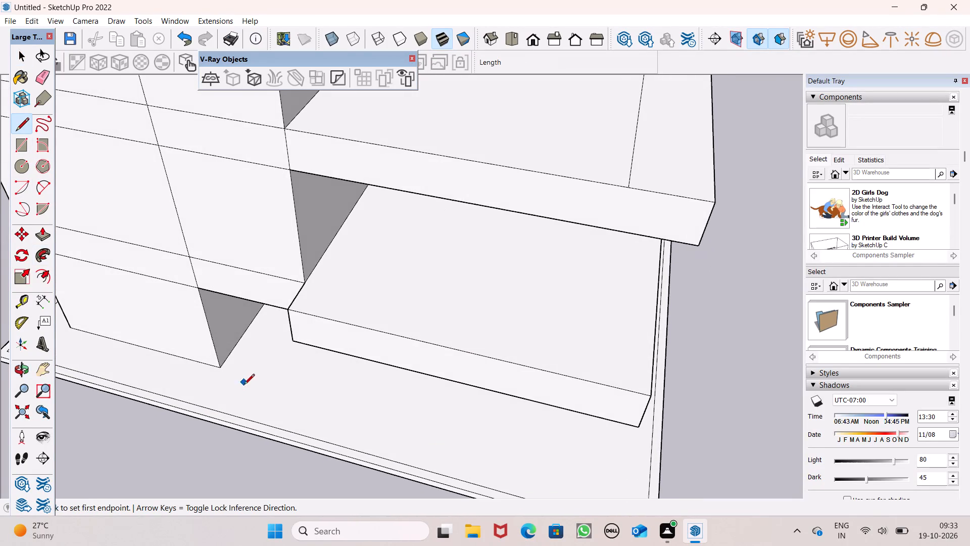
{"action": "scroll", "coordinate": [190, 247], "scroll_direction": "up", "scroll_amount": 1}
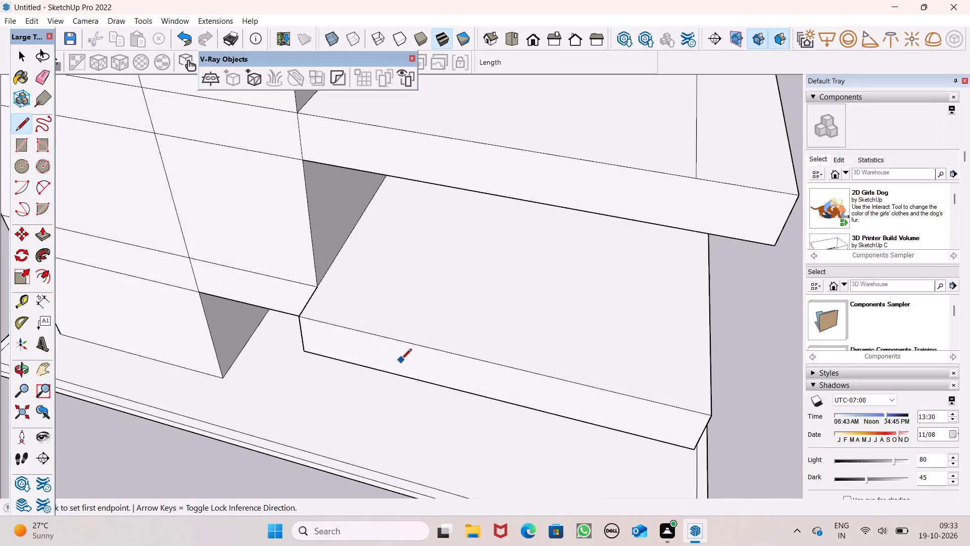
{"action": "scroll", "coordinate": [406, 341], "scroll_direction": "up", "scroll_amount": 3}
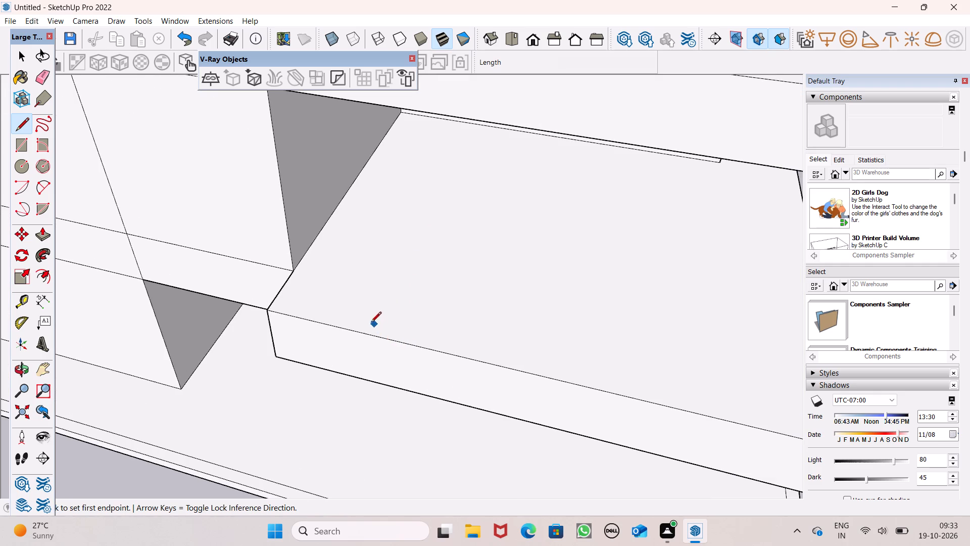
{"action": "scroll", "coordinate": [361, 312], "scroll_direction": "down", "scroll_amount": 5}
{"action": "middle_click_drag", "start_coordinate": [449, 347], "coordinate": [260, 278]}
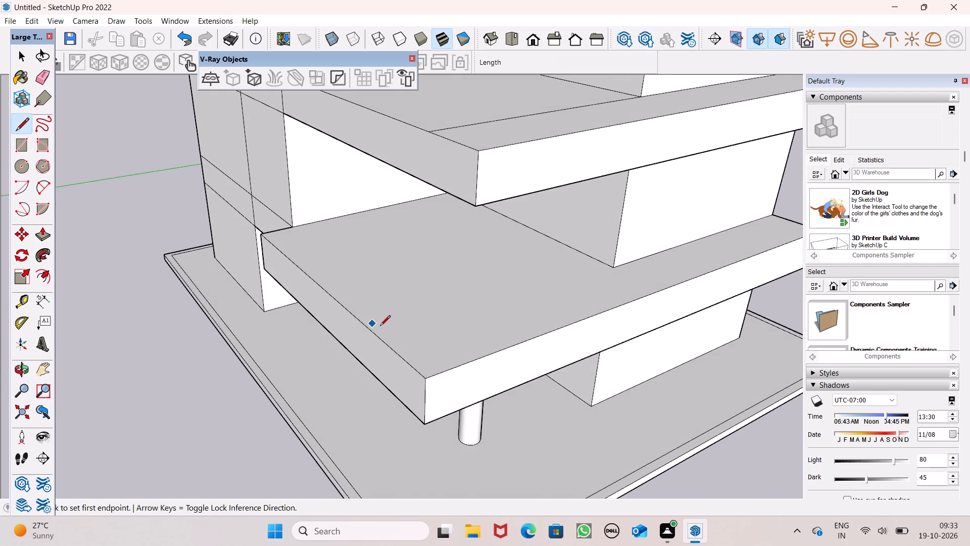
{"action": "scroll", "coordinate": [374, 296], "scroll_direction": "down", "scroll_amount": 5}
{"action": "middle_click_drag", "start_coordinate": [379, 321], "coordinate": [302, 342]}
{"action": "scroll", "coordinate": [567, 302], "scroll_direction": "up", "scroll_amount": 7}
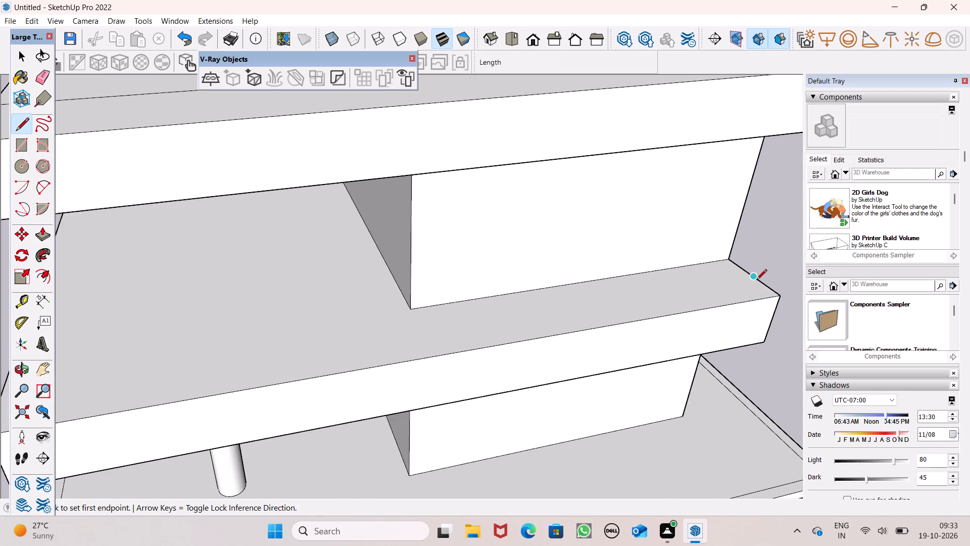
{"action": "middle_click_drag", "start_coordinate": [756, 304], "coordinate": [756, 347]}
{"action": "scroll", "coordinate": [756, 347], "scroll_direction": "up", "scroll_amount": 4}
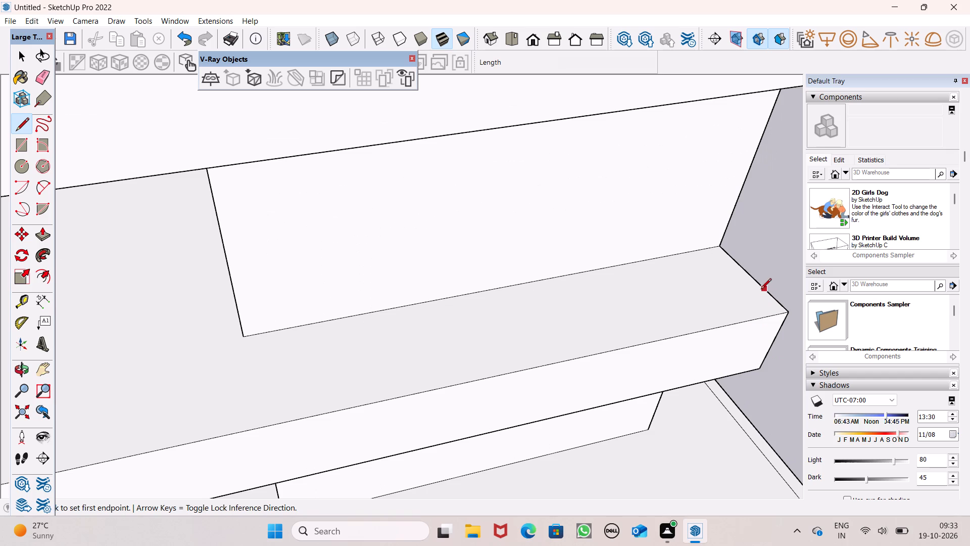
{"action": "left_click", "coordinate": [761, 290]}
{"action": "scroll", "coordinate": [664, 294], "scroll_direction": "down", "scroll_amount": 5}
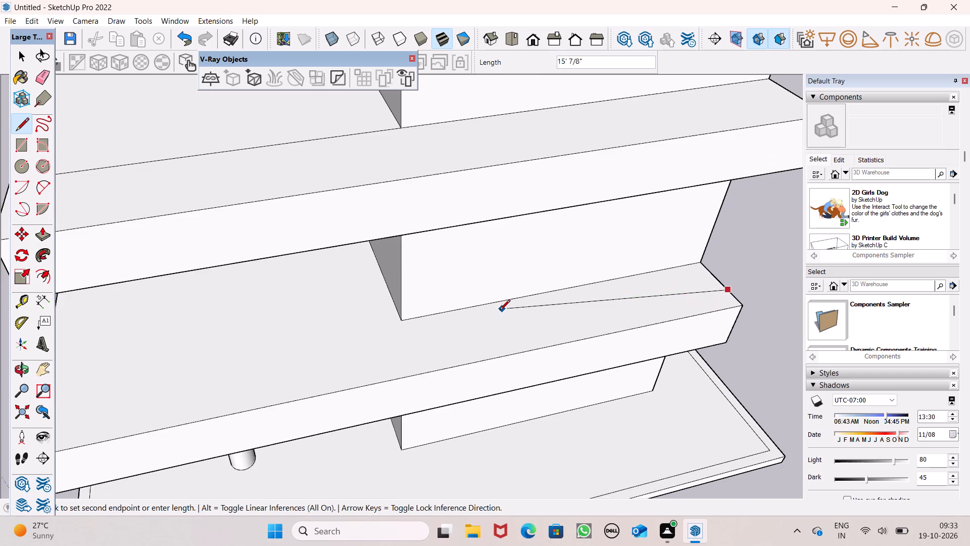
{"action": "scroll", "coordinate": [487, 323], "scroll_direction": "down", "scroll_amount": 4}
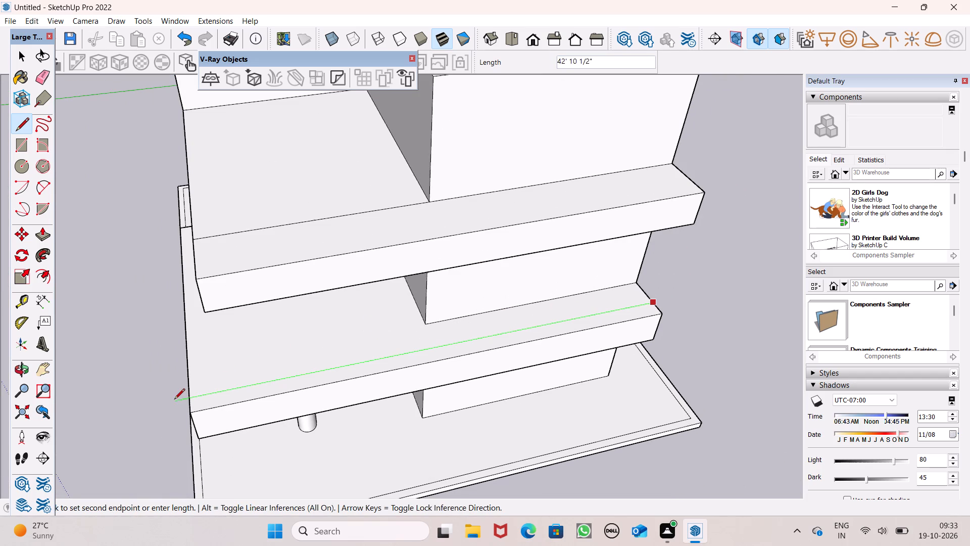
{"action": "left_click", "coordinate": [191, 398]}
Draw two lines on the lower canopy top outlining a narrow rectangular return at its inner front corner, from the bay's wall corner to the front edge.
{"action": "scroll", "coordinate": [286, 384], "scroll_direction": "down", "scroll_amount": 3}
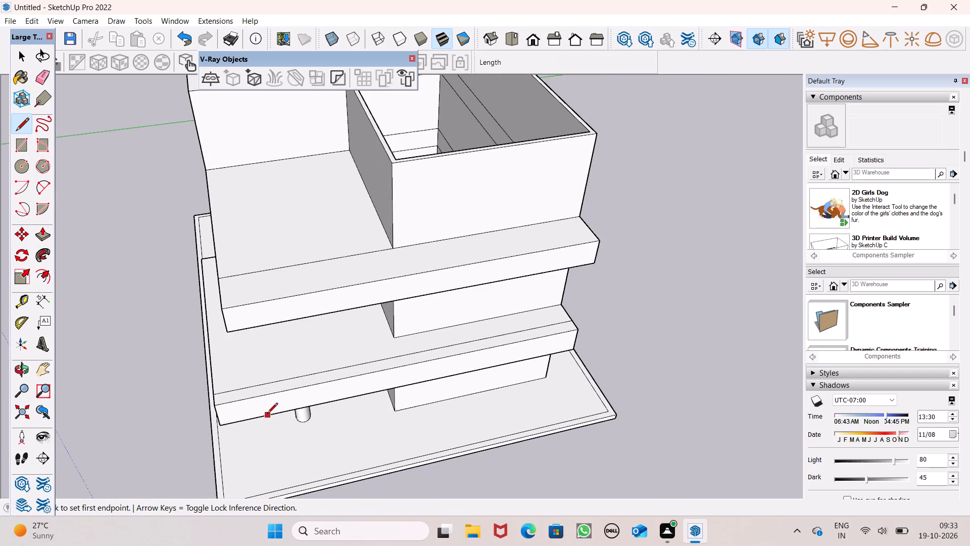
{"action": "middle_click_drag", "start_coordinate": [268, 415], "coordinate": [584, 355]}
{"action": "middle_click_drag", "start_coordinate": [457, 376], "coordinate": [472, 438]}
{"action": "scroll", "coordinate": [472, 438], "scroll_direction": "up", "scroll_amount": 1}
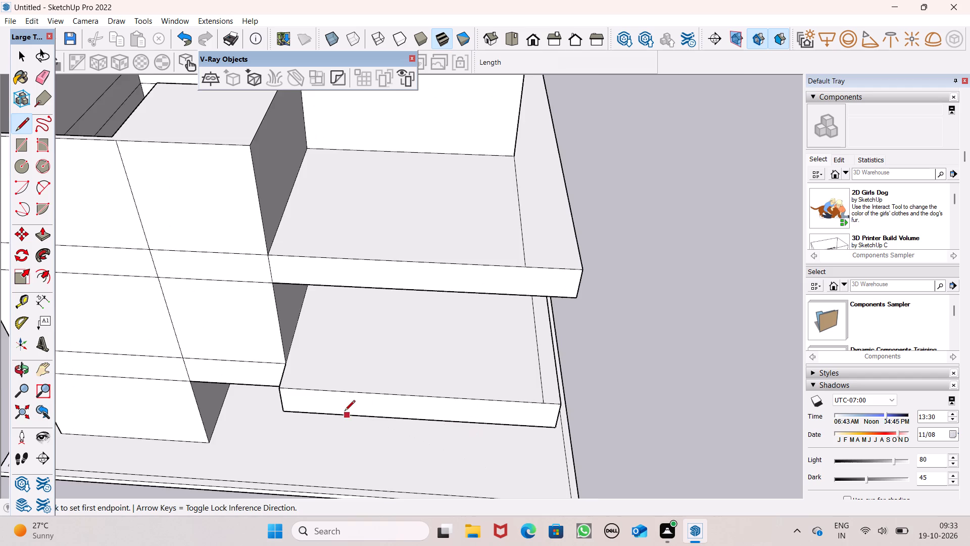
{"action": "scroll", "coordinate": [345, 412], "scroll_direction": "up", "scroll_amount": 5}
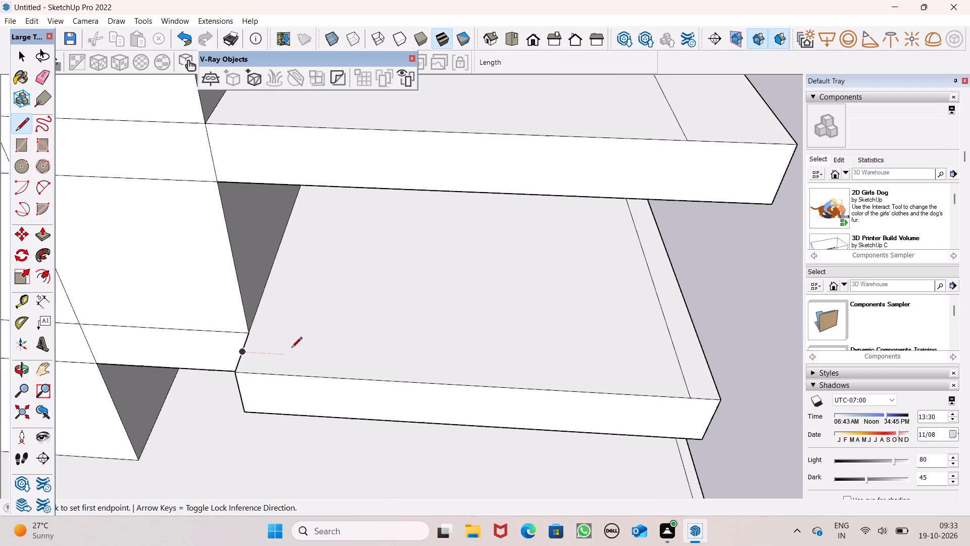
{"action": "left_click", "coordinate": [251, 334]}
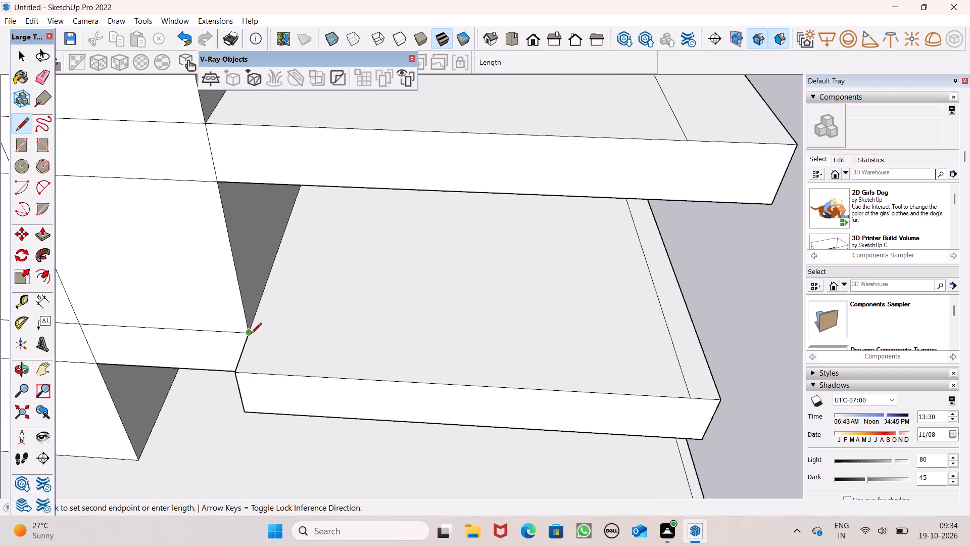
{"action": "left_click", "coordinate": [271, 338]}
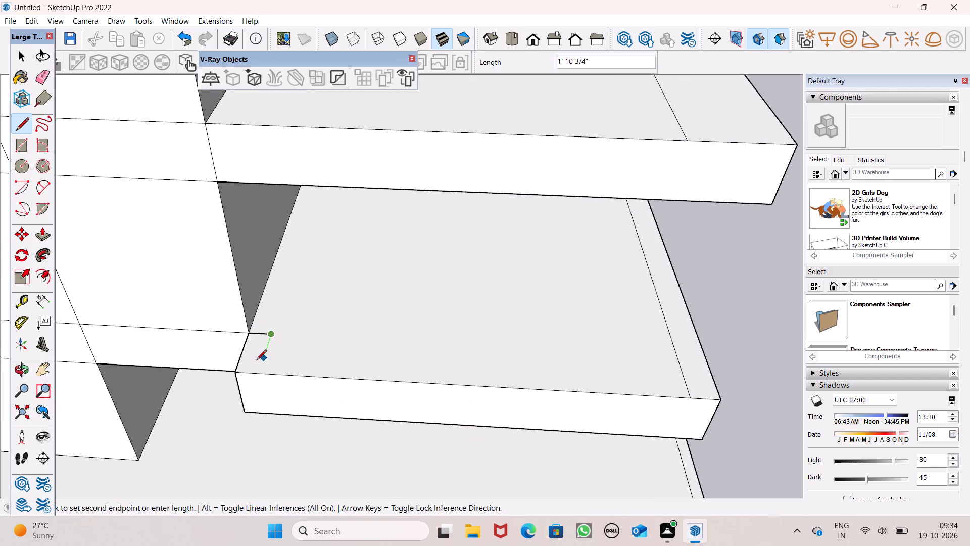
{"action": "left_click", "coordinate": [256, 377]}
Draw a line about 22' 7" long on the lower canopy top, parallel to its front edge, from the corner return to the side border line.
{"action": "scroll", "coordinate": [425, 319], "scroll_direction": "down", "scroll_amount": 2}
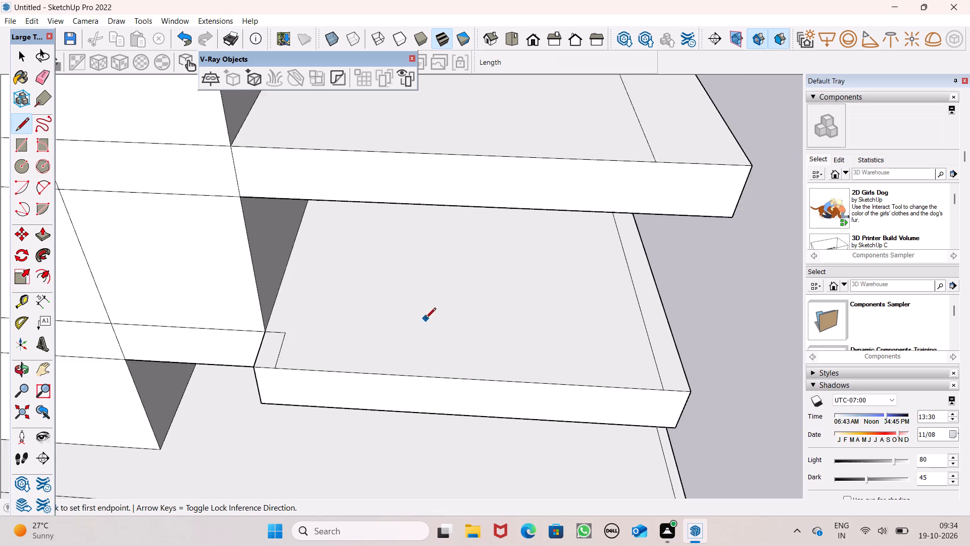
{"action": "middle_click_drag", "start_coordinate": [453, 348], "coordinate": [470, 418]}
{"action": "scroll", "coordinate": [451, 413], "scroll_direction": "up", "scroll_amount": 5}
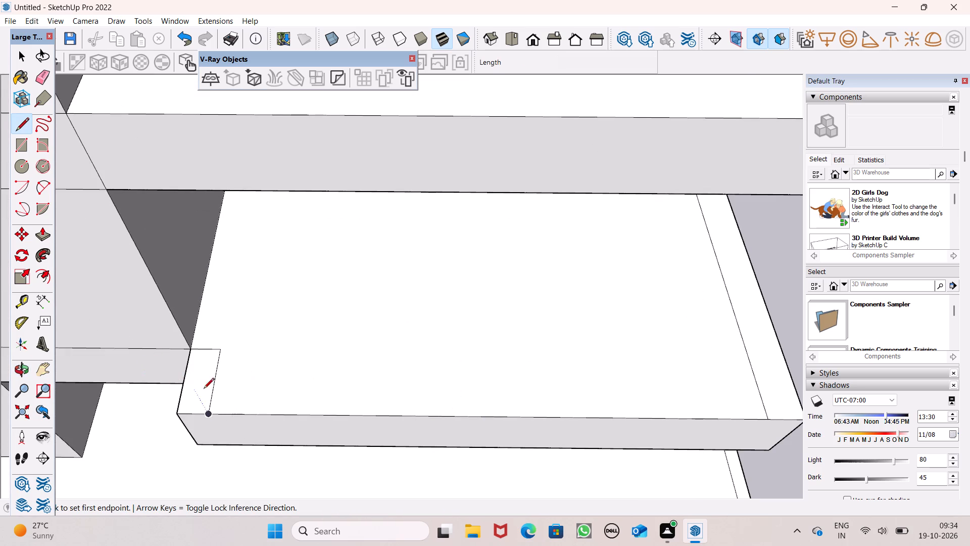
{"action": "left_click_drag", "start_coordinate": [214, 393], "coordinate": [226, 393]}
{"action": "scroll", "coordinate": [274, 379], "scroll_direction": "down", "scroll_amount": 4}
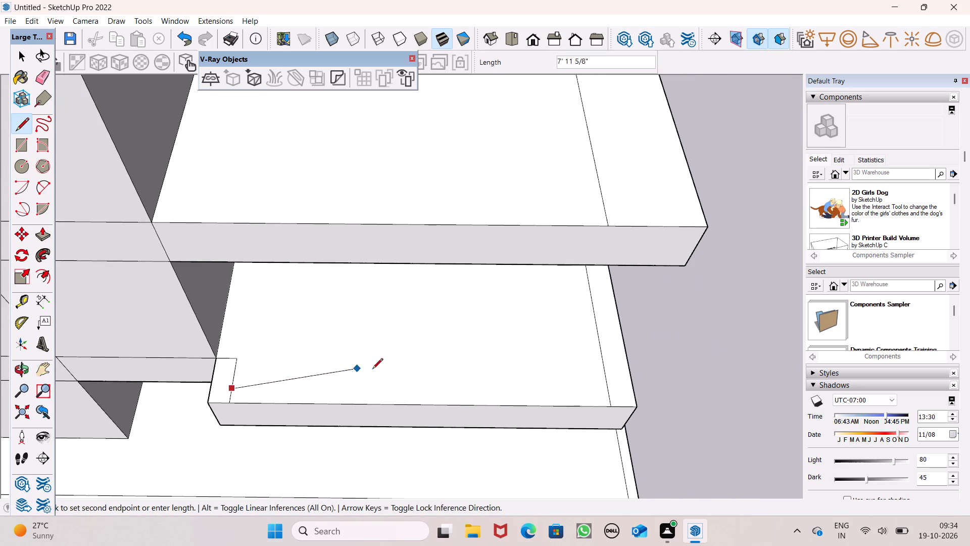
{"action": "left_click", "coordinate": [607, 387]}
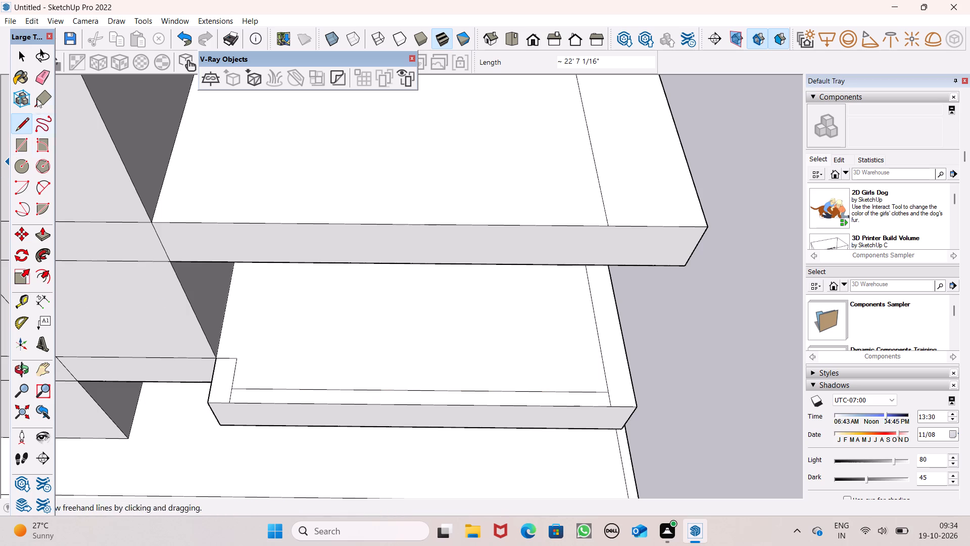
Erase the leftover line stubs at both front corners of the lower canopy top so the border forms one continuous strip.
{"action": "left_click", "coordinate": [45, 73]}
{"action": "scroll", "coordinate": [241, 365], "scroll_direction": "up", "scroll_amount": 4}
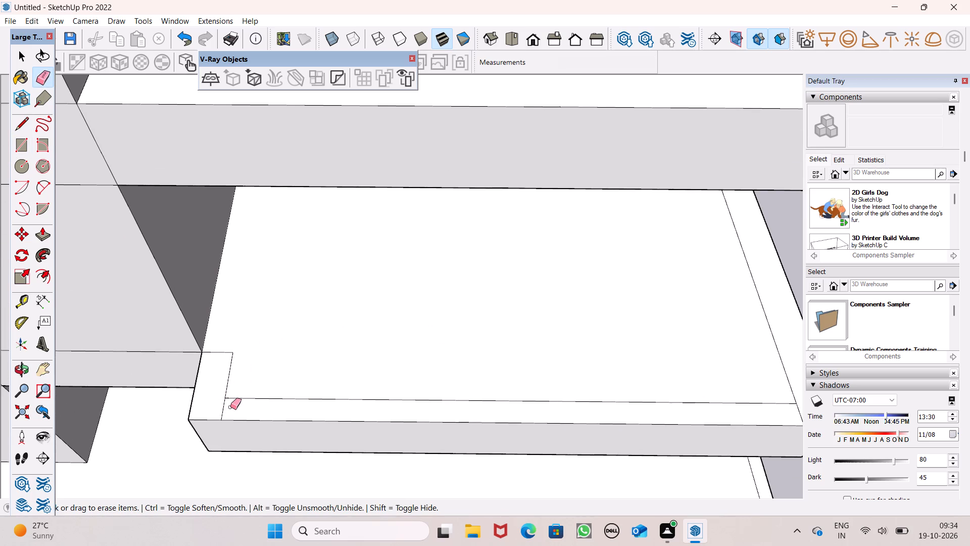
{"action": "left_click_drag", "start_coordinate": [228, 409], "coordinate": [221, 411]}
{"action": "scroll", "coordinate": [149, 330], "scroll_direction": "down", "scroll_amount": 3}
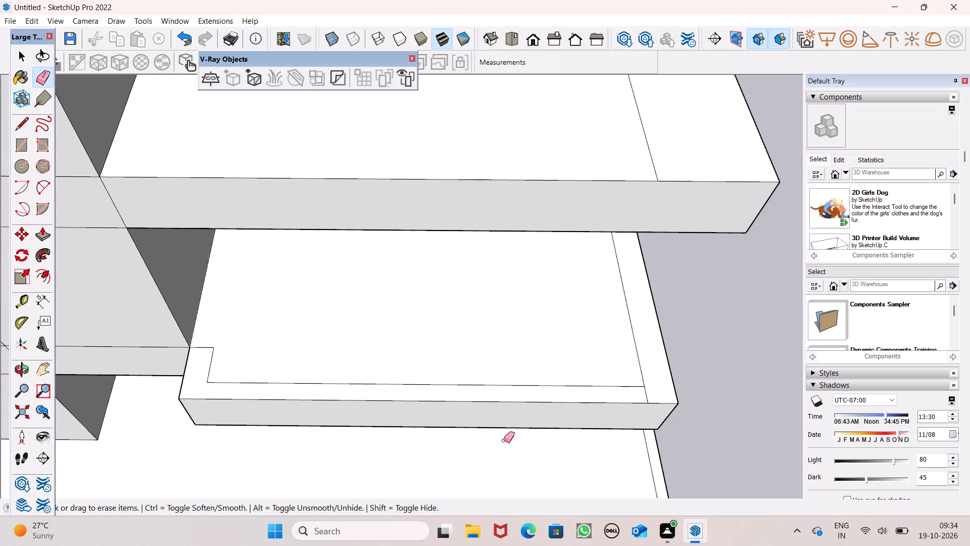
{"action": "scroll", "coordinate": [551, 436], "scroll_direction": "up", "scroll_amount": 1}
{"action": "left_click_drag", "start_coordinate": [664, 381], "coordinate": [664, 389]}
{"action": "left_click", "coordinate": [660, 390]}
Draw a line about 2' 11 1/2" long near the lower canopy's rear end, parallel to its rear edge, from the side border line to the wall.
{"action": "scroll", "coordinate": [525, 271], "scroll_direction": "down", "scroll_amount": 5}
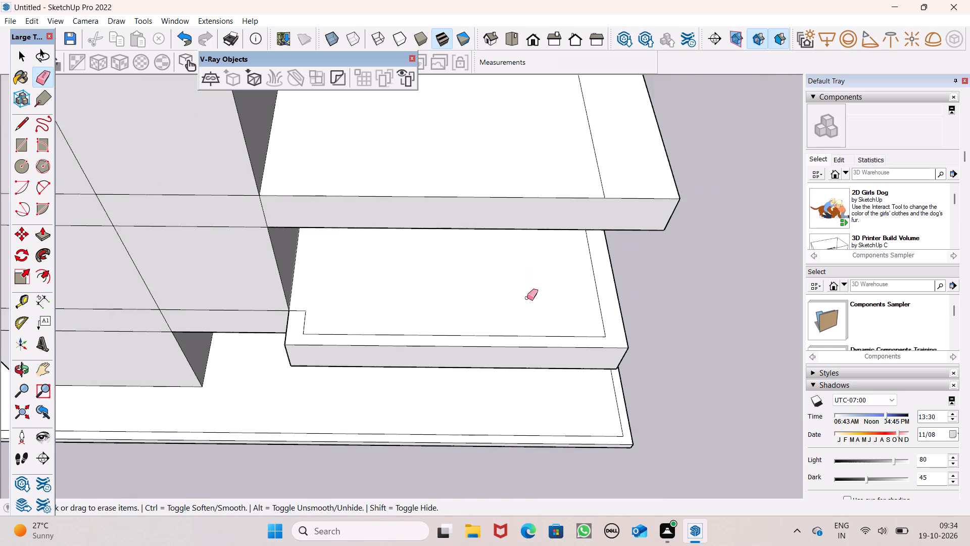
{"action": "middle_click_drag", "start_coordinate": [522, 324], "coordinate": [290, 185]}
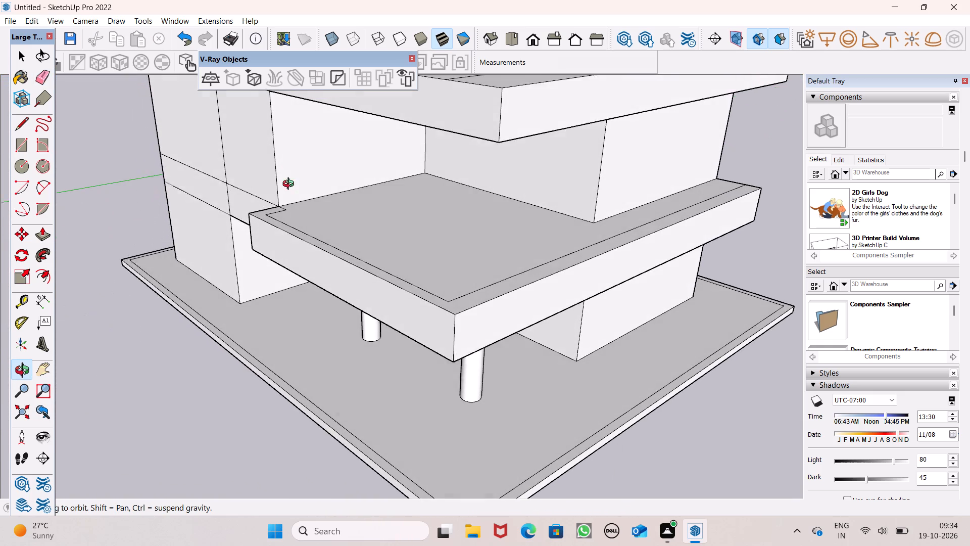
{"action": "middle_click_drag", "start_coordinate": [290, 185], "coordinate": [290, 186]}
{"action": "scroll", "coordinate": [203, 221], "scroll_direction": "down", "scroll_amount": 3}
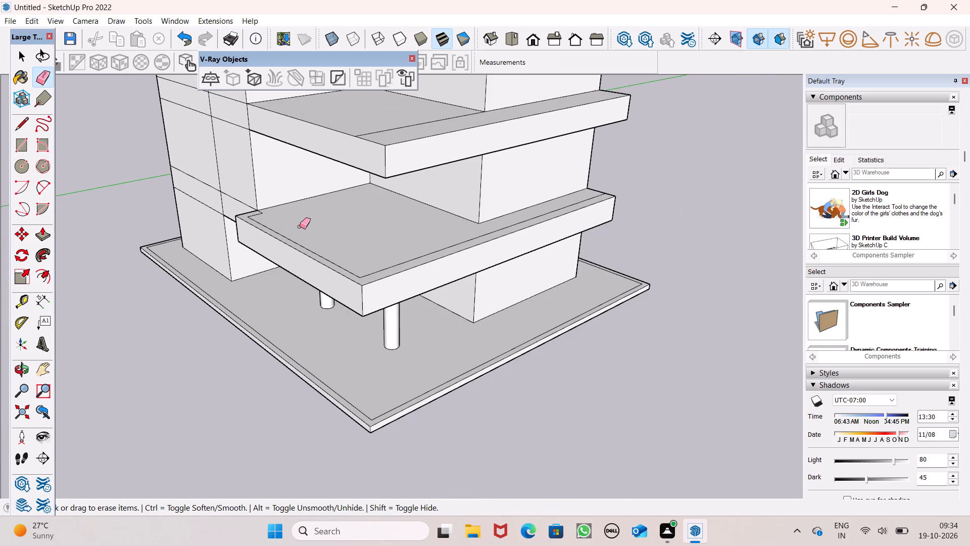
{"action": "middle_click_drag", "start_coordinate": [426, 271], "coordinate": [308, 361]}
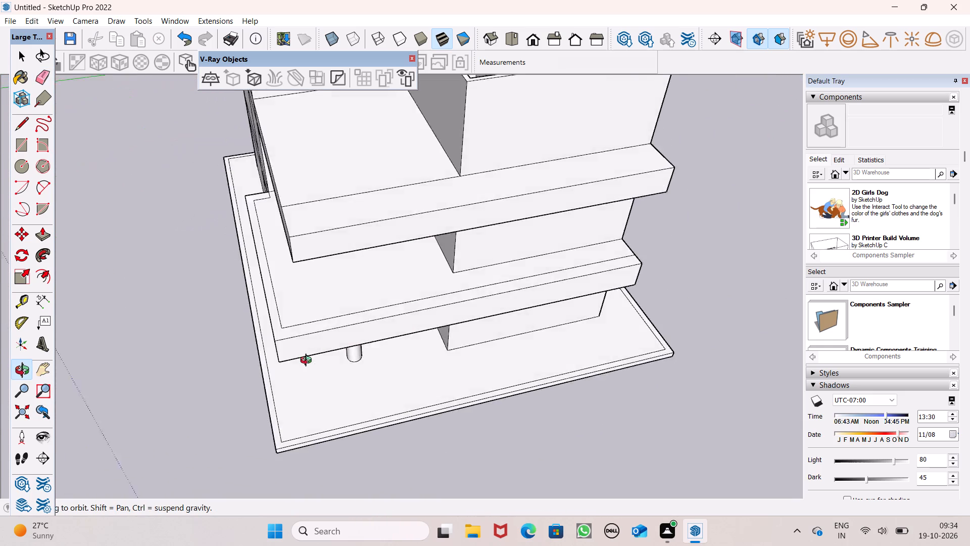
{"action": "middle_click_drag", "start_coordinate": [308, 361], "coordinate": [211, 401]}
{"action": "scroll", "coordinate": [355, 266], "scroll_direction": "up", "scroll_amount": 4}
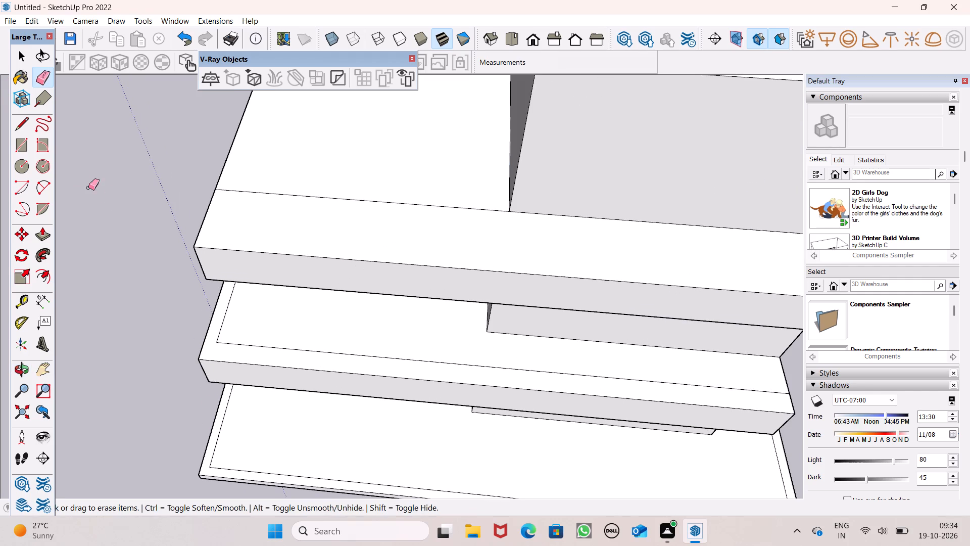
{"action": "left_click", "coordinate": [27, 126]}
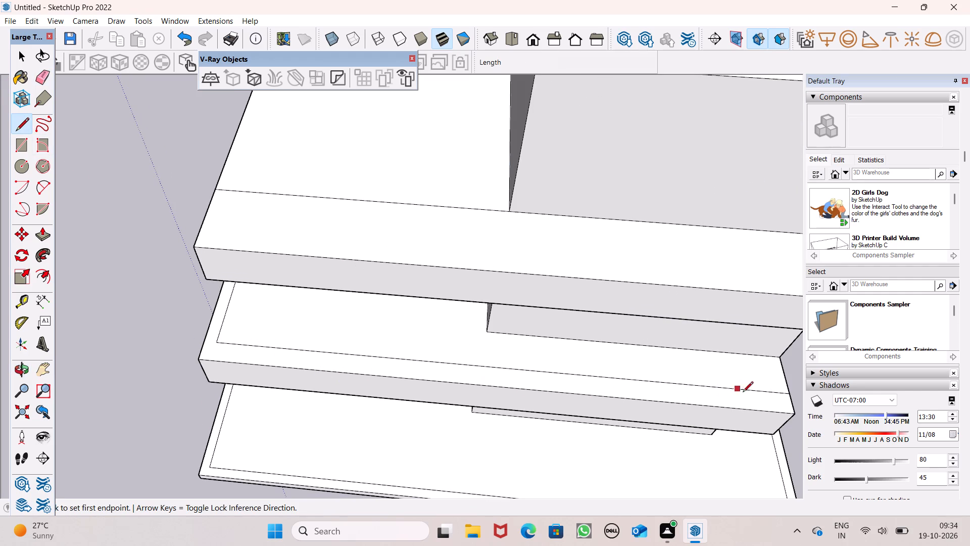
{"action": "left_click", "coordinate": [765, 395]}
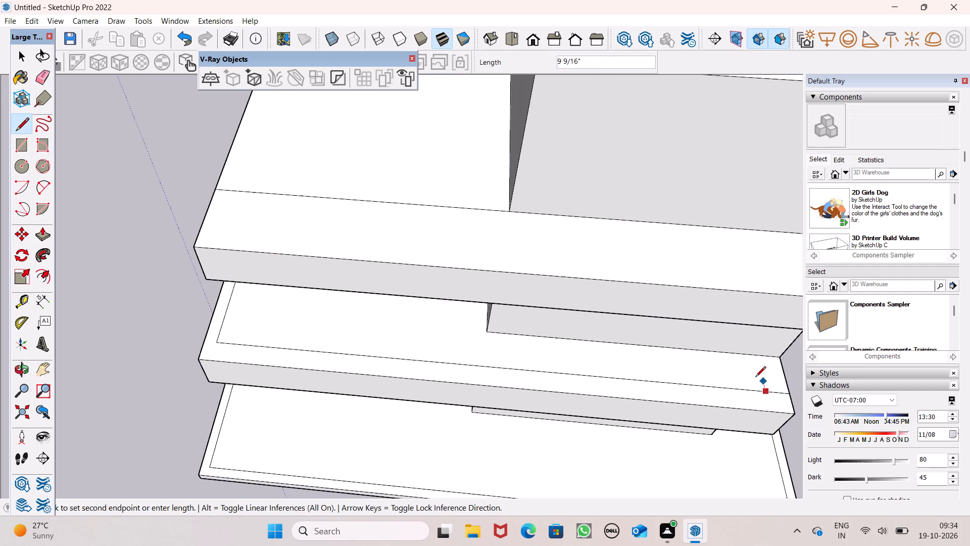
{"action": "left_click", "coordinate": [754, 355]}
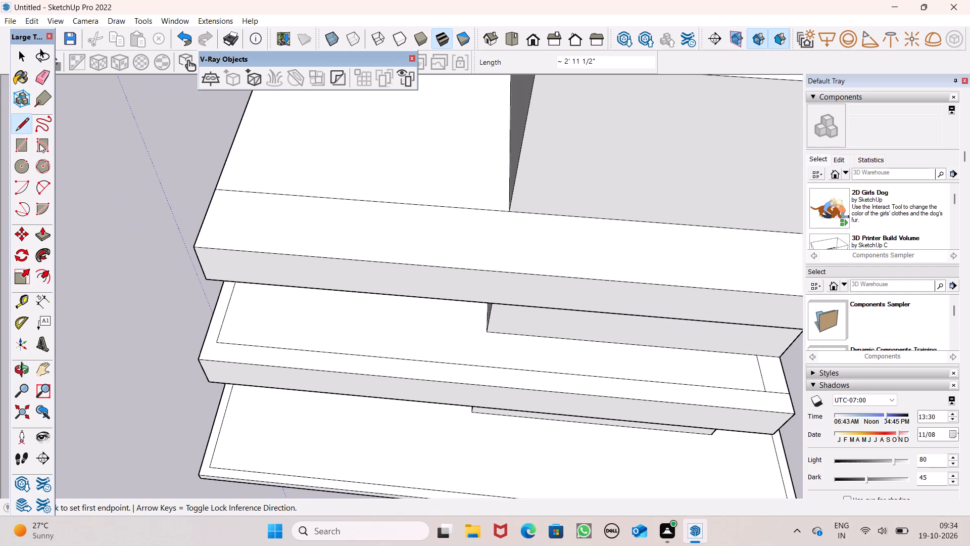
Erase the leftover stub of the side border line at the lower canopy's rear corner.
{"action": "left_click", "coordinate": [38, 81]}
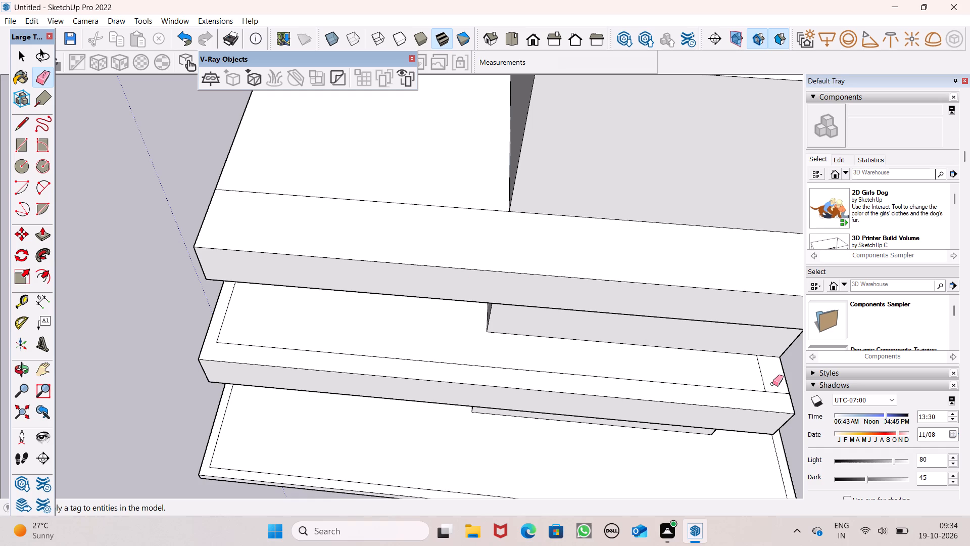
{"action": "left_click_drag", "start_coordinate": [778, 390], "coordinate": [780, 394]}
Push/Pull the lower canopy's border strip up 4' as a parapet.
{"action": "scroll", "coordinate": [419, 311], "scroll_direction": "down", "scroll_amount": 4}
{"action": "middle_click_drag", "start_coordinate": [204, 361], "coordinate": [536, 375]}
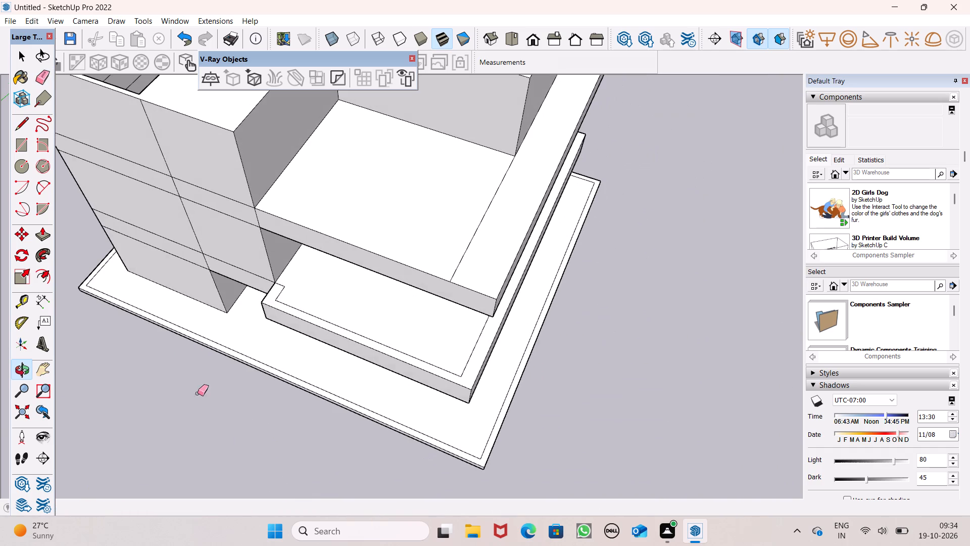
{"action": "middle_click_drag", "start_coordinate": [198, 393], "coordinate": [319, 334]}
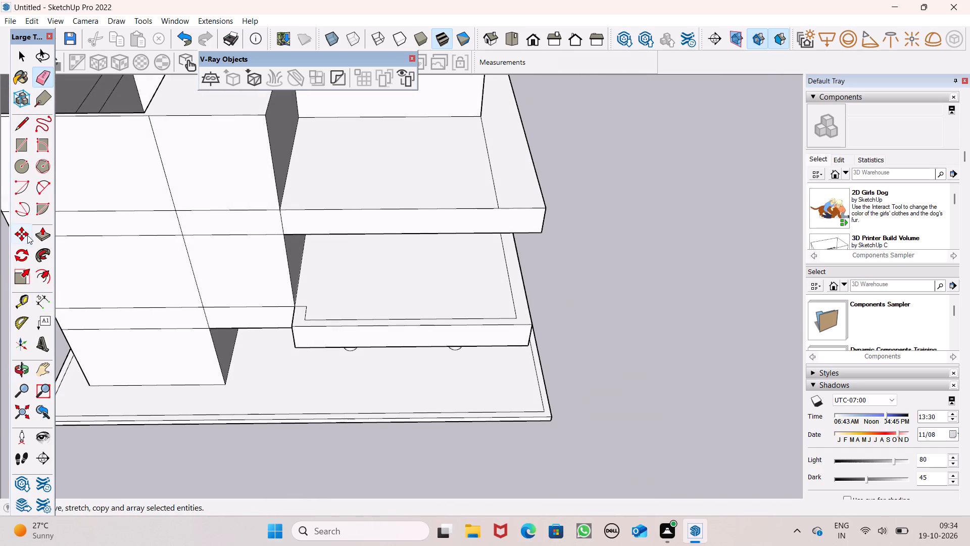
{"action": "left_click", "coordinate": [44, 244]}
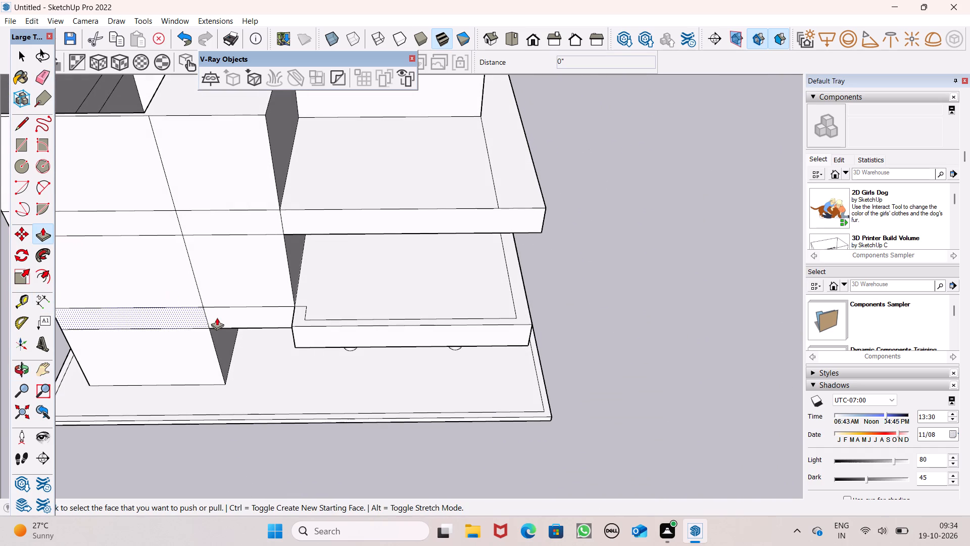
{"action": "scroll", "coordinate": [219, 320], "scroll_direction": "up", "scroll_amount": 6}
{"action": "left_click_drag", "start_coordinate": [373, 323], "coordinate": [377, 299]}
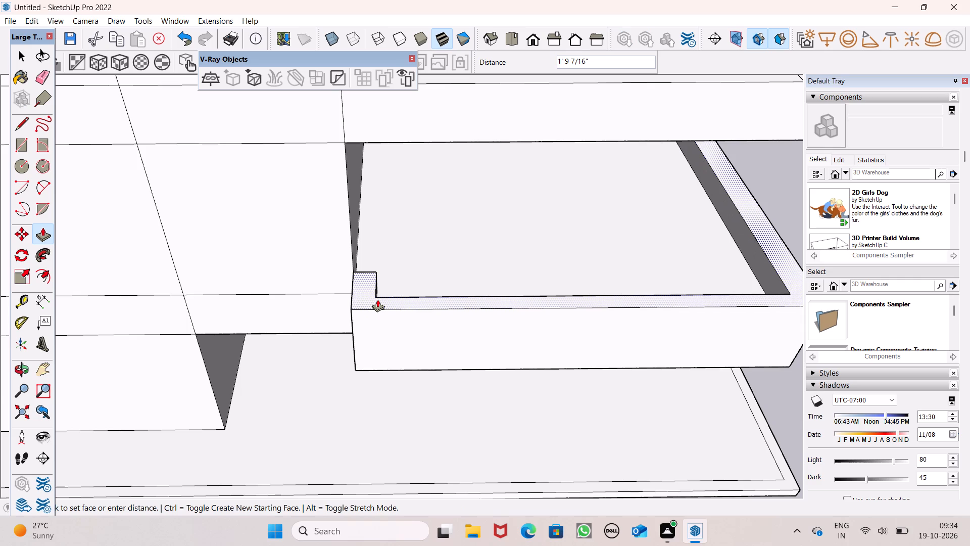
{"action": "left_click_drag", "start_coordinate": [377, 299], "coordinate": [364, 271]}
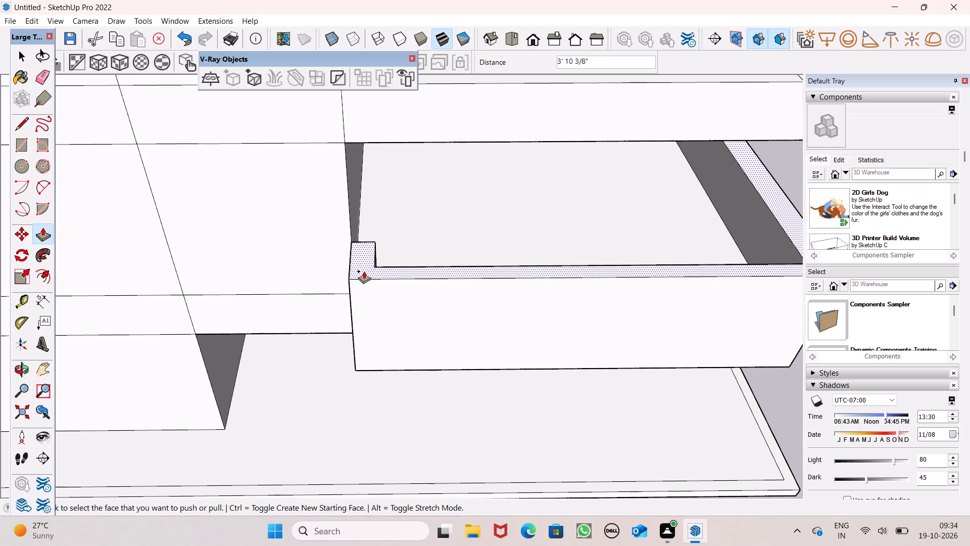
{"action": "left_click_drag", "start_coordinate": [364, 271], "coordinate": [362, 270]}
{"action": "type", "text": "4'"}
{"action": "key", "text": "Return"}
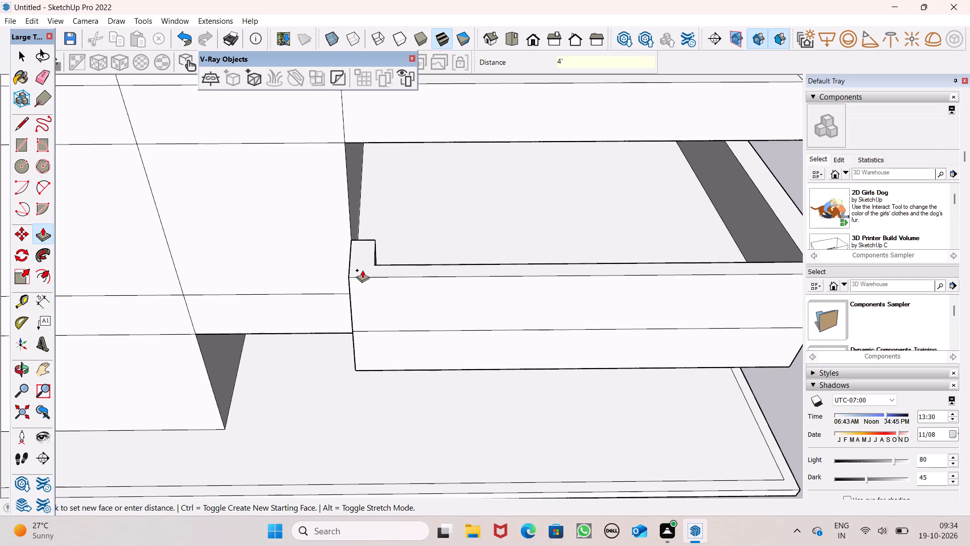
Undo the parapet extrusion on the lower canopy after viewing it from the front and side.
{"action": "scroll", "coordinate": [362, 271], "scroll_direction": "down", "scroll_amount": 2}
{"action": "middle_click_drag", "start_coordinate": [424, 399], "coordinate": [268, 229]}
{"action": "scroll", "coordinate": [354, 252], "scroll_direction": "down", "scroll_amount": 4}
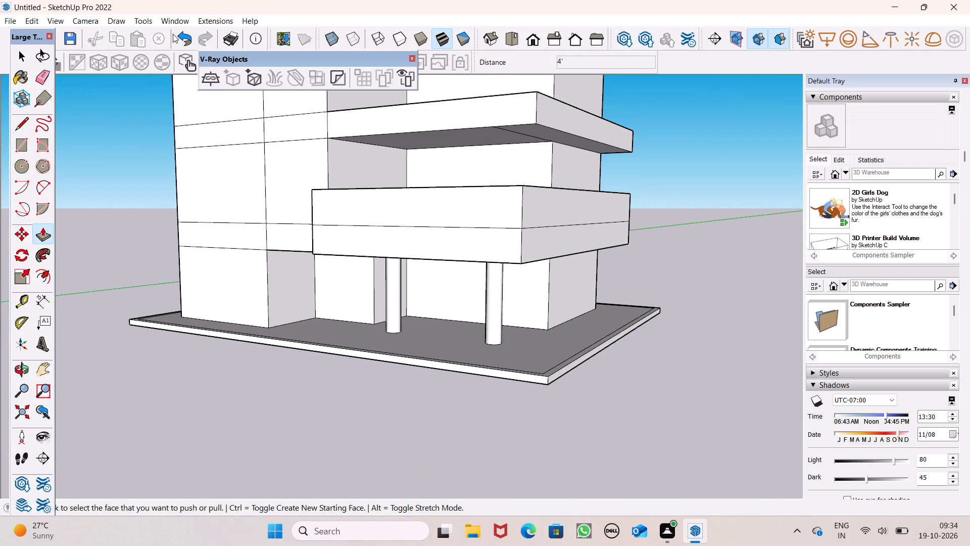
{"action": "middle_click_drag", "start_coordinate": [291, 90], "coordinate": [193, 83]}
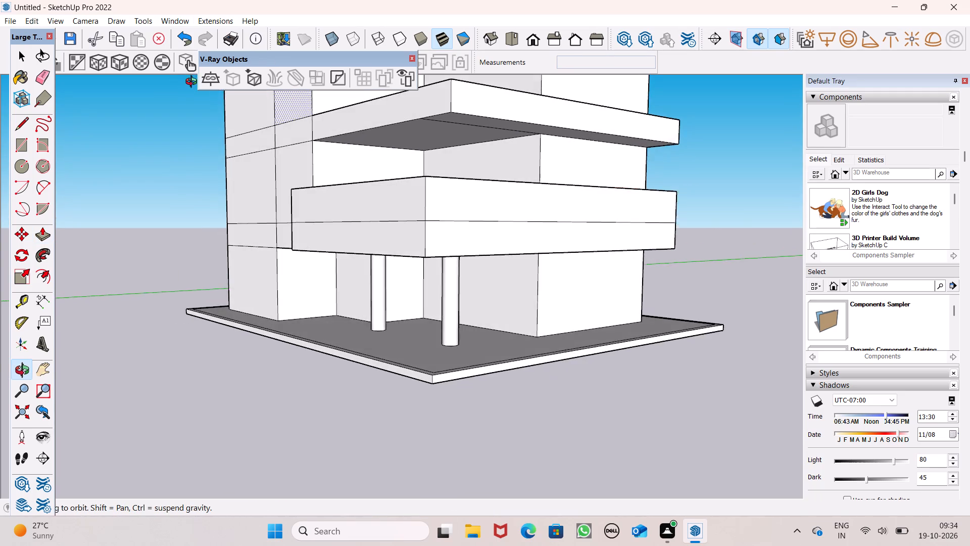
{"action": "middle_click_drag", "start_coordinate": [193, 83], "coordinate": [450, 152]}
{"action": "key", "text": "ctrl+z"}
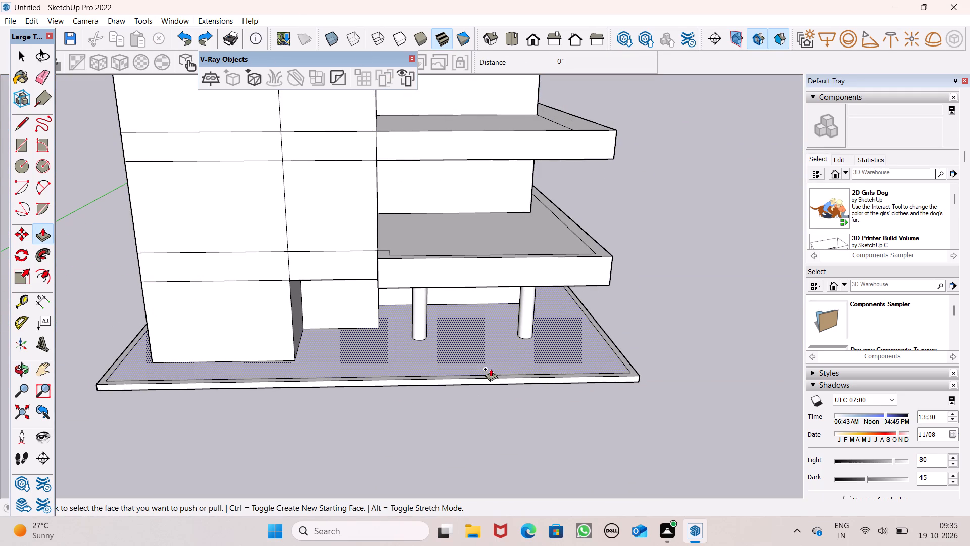
Push/Pull the lower canopy's border strip up 2' as a parapet.
{"action": "middle_click_drag", "start_coordinate": [490, 372], "coordinate": [474, 387]}
{"action": "middle_click_drag", "start_coordinate": [400, 283], "coordinate": [400, 307]}
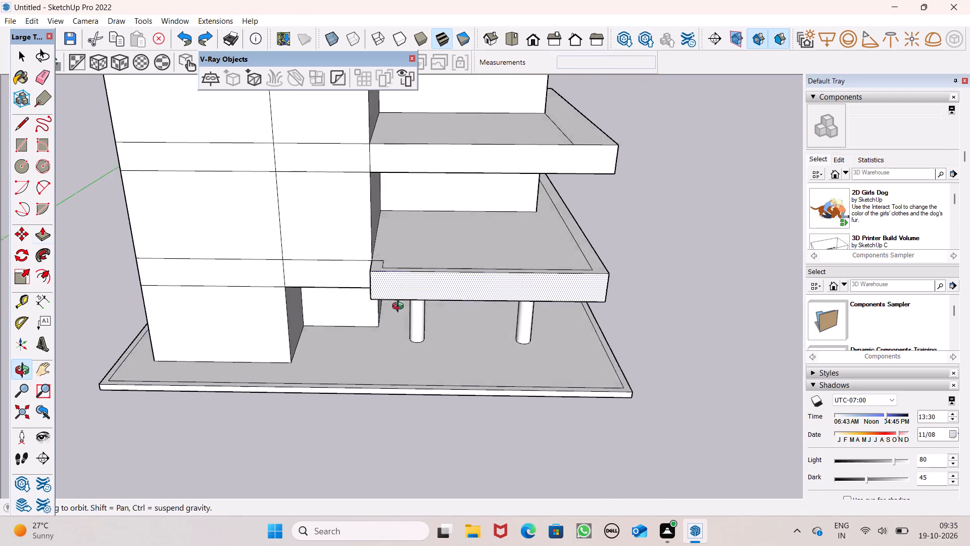
{"action": "middle_click_drag", "start_coordinate": [400, 307], "coordinate": [399, 362]}
{"action": "scroll", "coordinate": [373, 316], "scroll_direction": "up", "scroll_amount": 4}
{"action": "scroll", "coordinate": [318, 315], "scroll_direction": "up", "scroll_amount": 2}
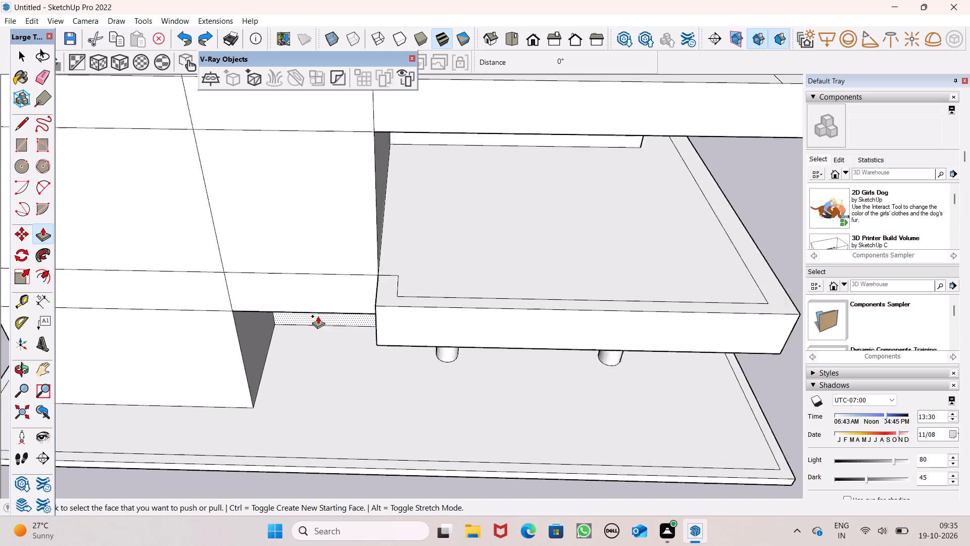
{"action": "scroll", "coordinate": [318, 318], "scroll_direction": "up", "scroll_amount": 2}
{"action": "left_click_drag", "start_coordinate": [433, 290], "coordinate": [439, 253]}
{"action": "type", "text": "2;'"}
{"action": "key", "text": "Return"}
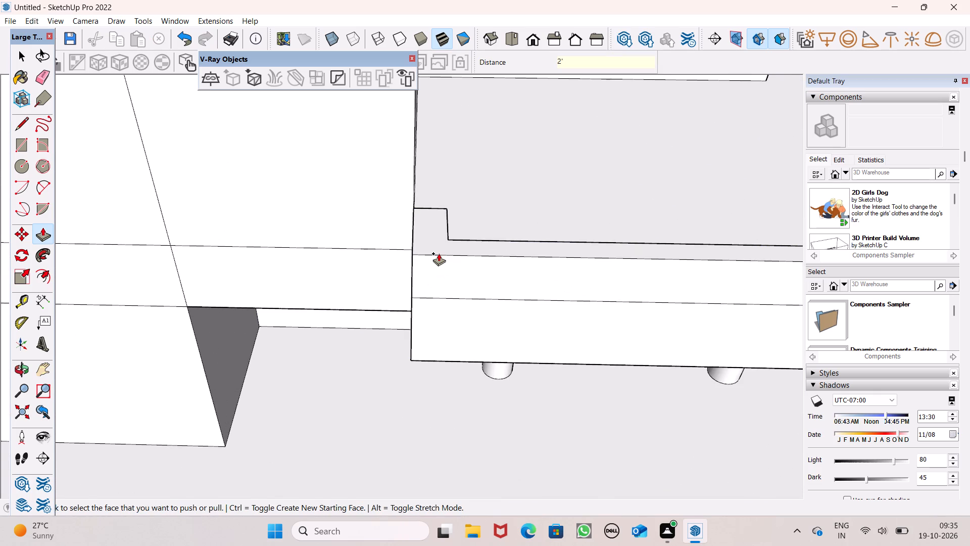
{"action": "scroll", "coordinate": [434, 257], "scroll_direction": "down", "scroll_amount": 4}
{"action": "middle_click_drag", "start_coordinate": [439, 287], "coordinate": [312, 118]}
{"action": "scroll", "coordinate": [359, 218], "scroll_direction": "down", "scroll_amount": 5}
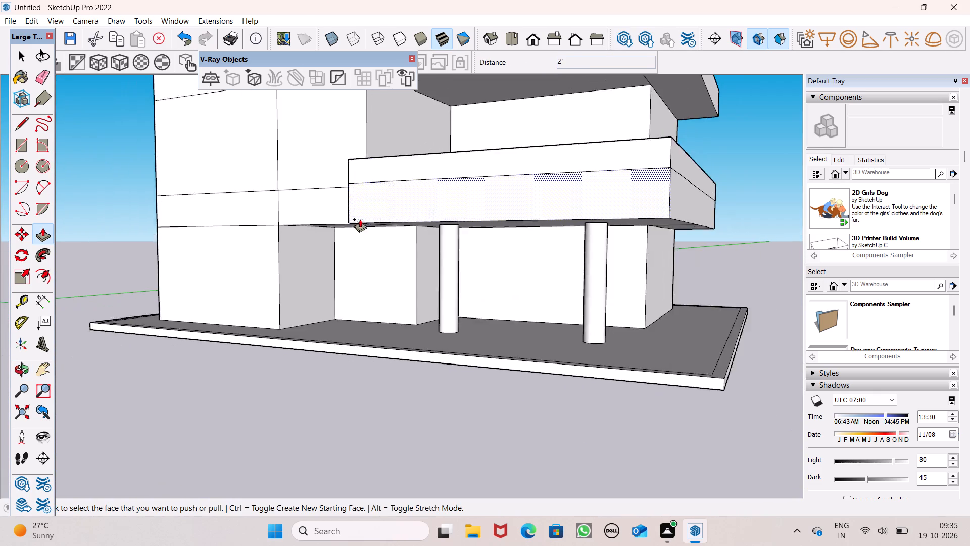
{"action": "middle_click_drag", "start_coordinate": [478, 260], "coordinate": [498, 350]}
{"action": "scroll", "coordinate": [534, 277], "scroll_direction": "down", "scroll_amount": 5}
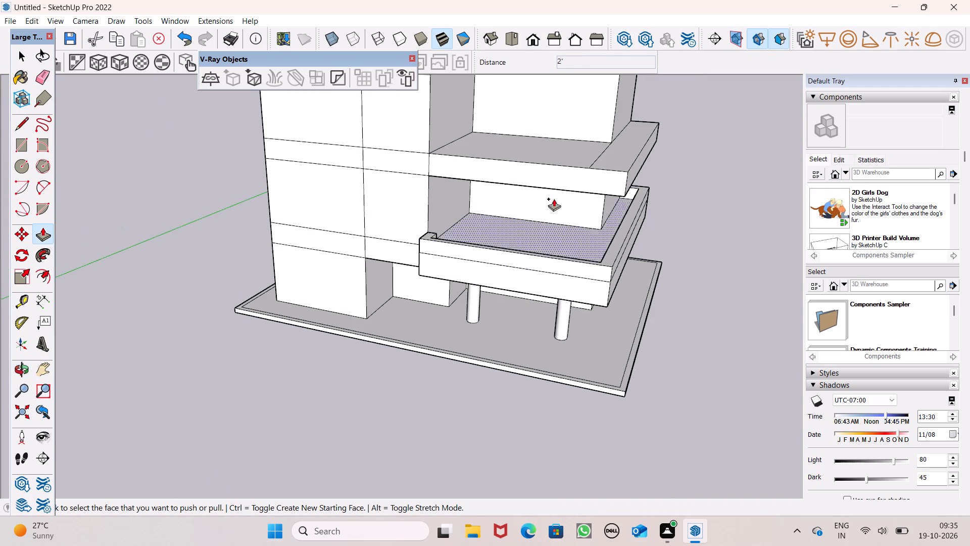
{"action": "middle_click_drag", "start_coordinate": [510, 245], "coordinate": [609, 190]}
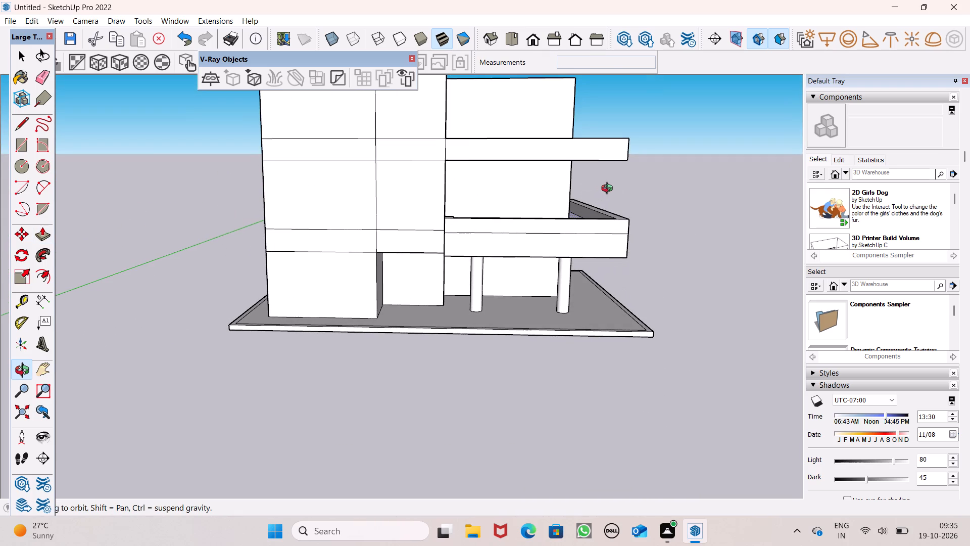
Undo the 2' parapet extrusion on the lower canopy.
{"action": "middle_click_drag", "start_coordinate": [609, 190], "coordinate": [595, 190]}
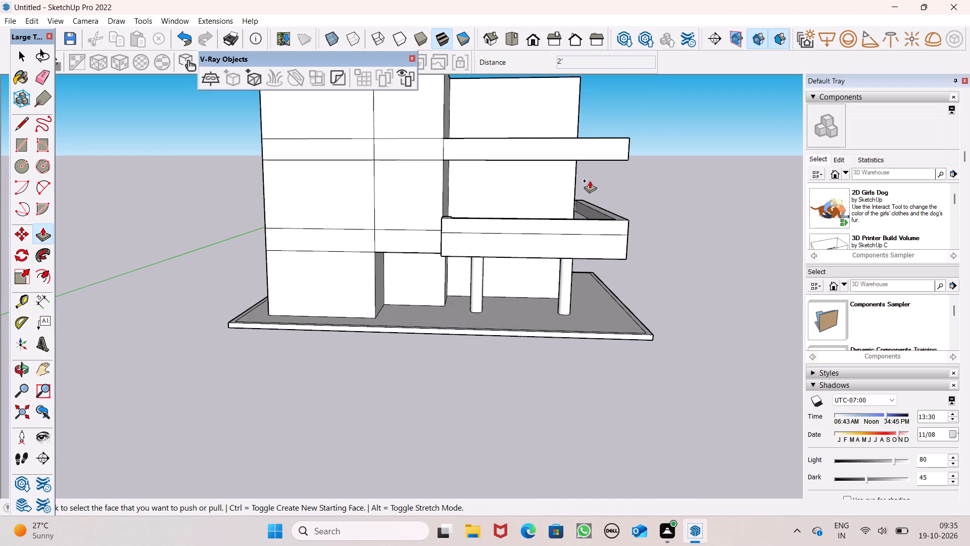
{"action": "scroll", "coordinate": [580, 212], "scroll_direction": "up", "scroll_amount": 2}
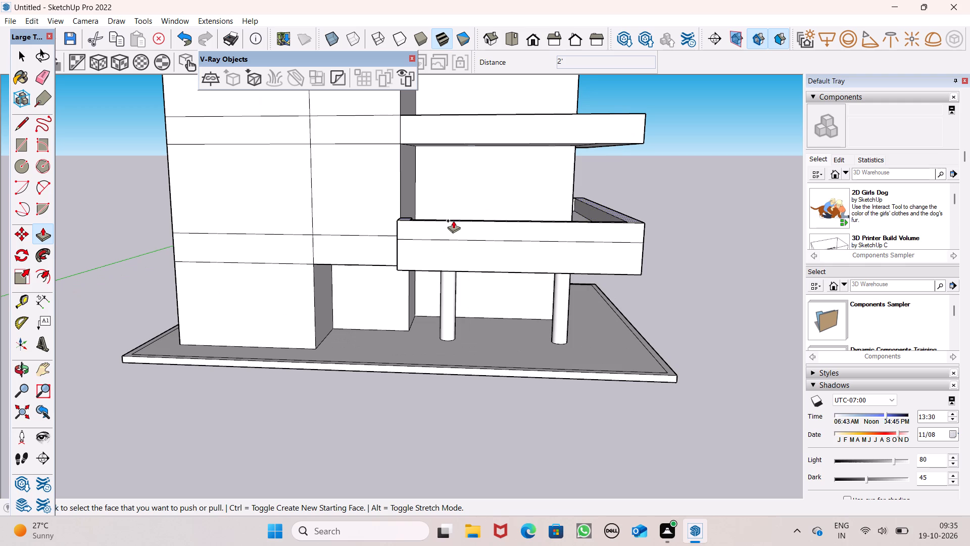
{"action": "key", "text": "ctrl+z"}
Push/Pull the lower canopy's border strip up 1' as a parapet.
{"action": "middle_click_drag", "start_coordinate": [421, 276], "coordinate": [398, 384]}
{"action": "scroll", "coordinate": [399, 333], "scroll_direction": "up", "scroll_amount": 6}
{"action": "left_click_drag", "start_coordinate": [395, 281], "coordinate": [391, 257]}
{"action": "type", "text": "1'"}
{"action": "key", "text": "Return"}
{"action": "scroll", "coordinate": [391, 254], "scroll_direction": "down", "scroll_amount": 1}
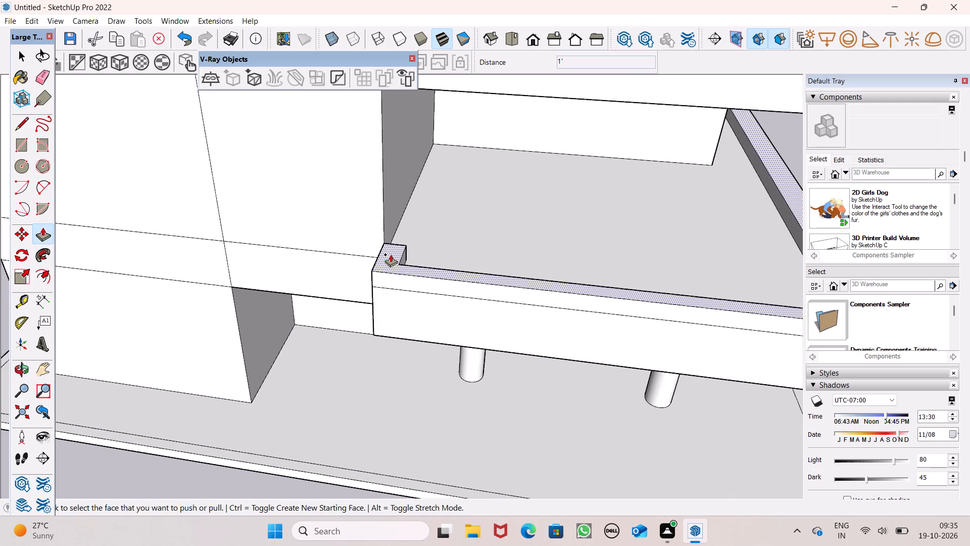
Examine the lower canopy's parapet and the columns beneath it from the front, above and the side.
{"action": "middle_click_drag", "start_coordinate": [634, 403], "coordinate": [646, 311]}
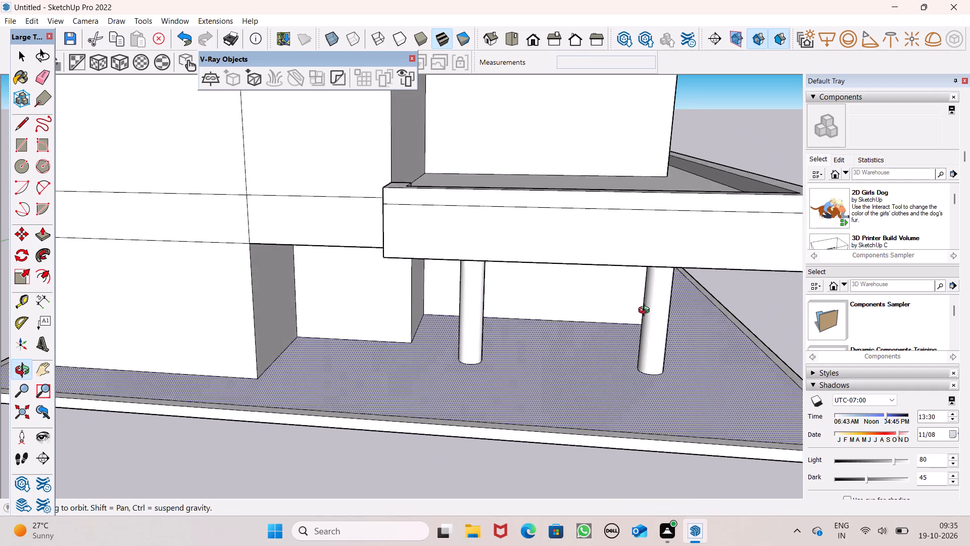
{"action": "middle_click_drag", "start_coordinate": [646, 311], "coordinate": [661, 277]}
{"action": "scroll", "coordinate": [275, 327], "scroll_direction": "down", "scroll_amount": 1}
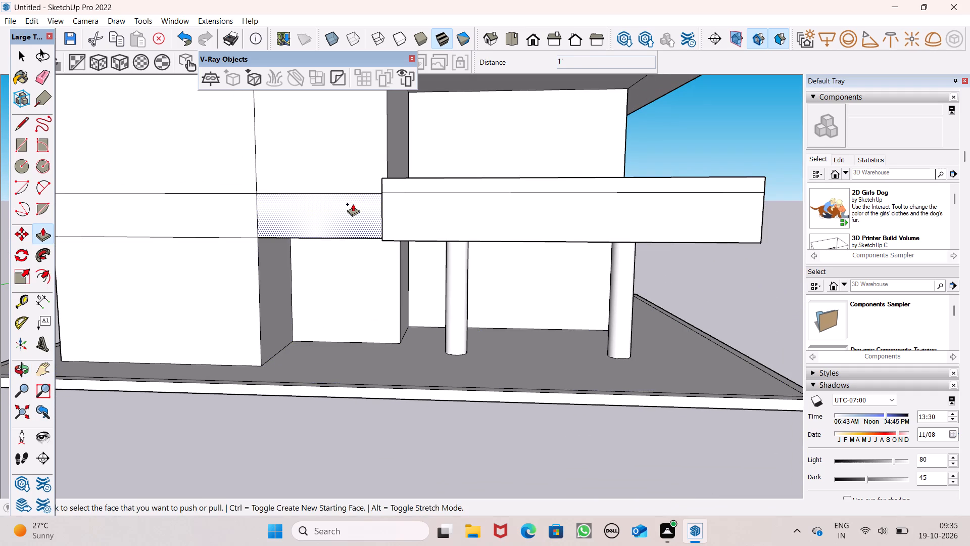
{"action": "scroll", "coordinate": [414, 214], "scroll_direction": "down", "scroll_amount": 2}
{"action": "middle_click_drag", "start_coordinate": [477, 311], "coordinate": [472, 421]}
{"action": "scroll", "coordinate": [542, 294], "scroll_direction": "up", "scroll_amount": 2}
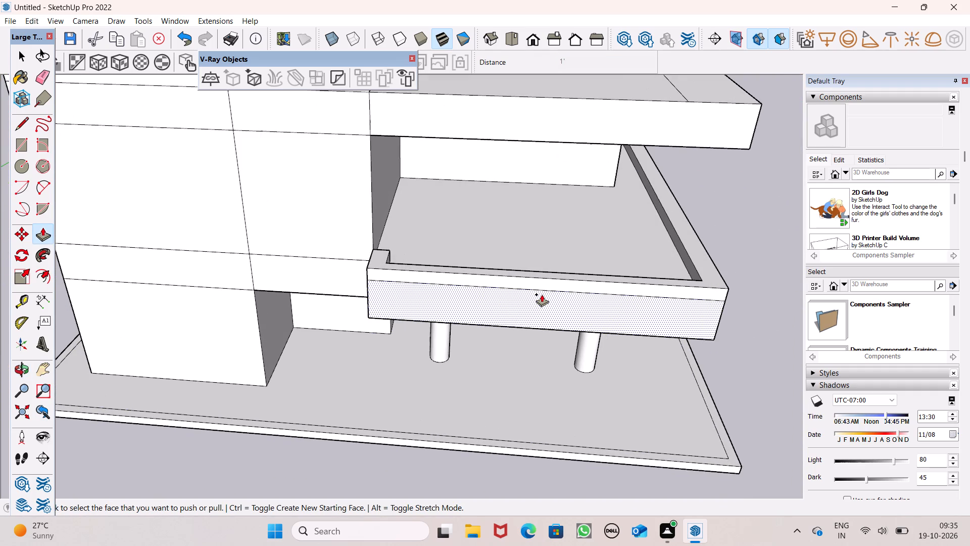
{"action": "scroll", "coordinate": [517, 278], "scroll_direction": "down", "scroll_amount": 4}
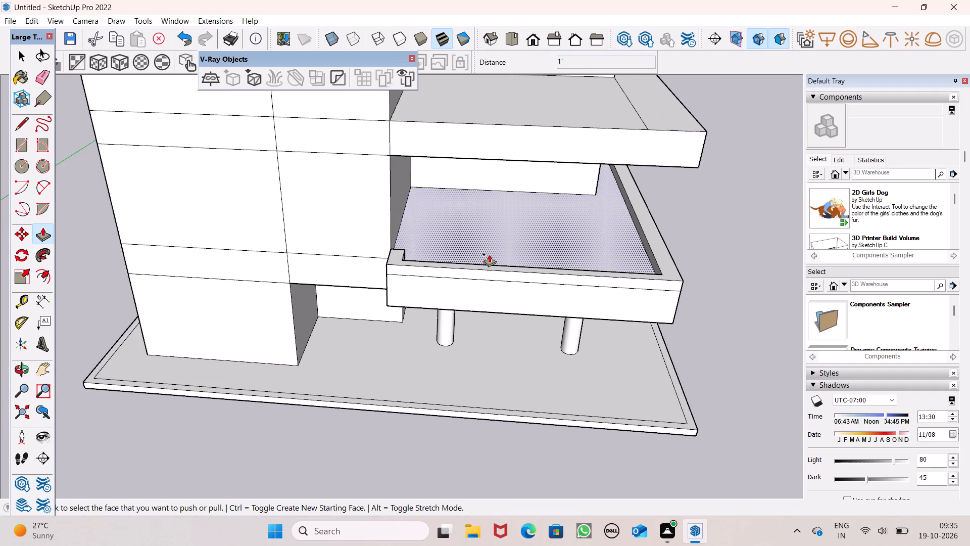
{"action": "middle_click_drag", "start_coordinate": [475, 272], "coordinate": [310, 305]}
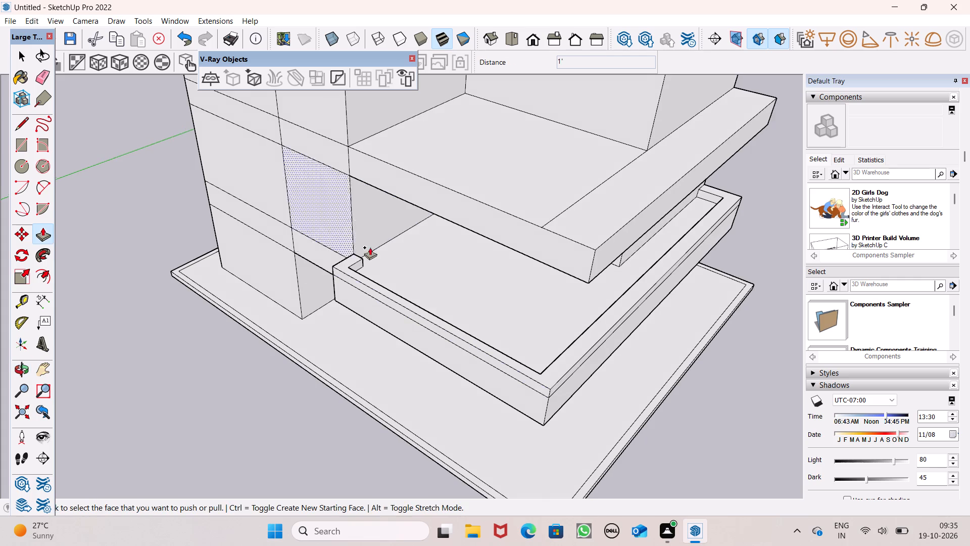
{"action": "scroll", "coordinate": [459, 248], "scroll_direction": "down", "scroll_amount": 2}
{"action": "middle_click_drag", "start_coordinate": [428, 264], "coordinate": [428, 266]}
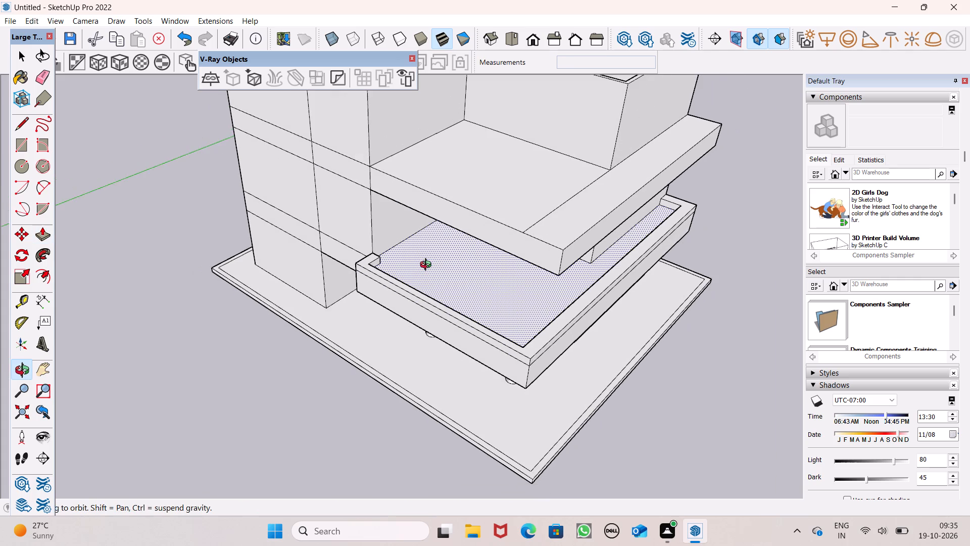
{"action": "middle_click_drag", "start_coordinate": [428, 266], "coordinate": [465, 216]}
{"action": "scroll", "coordinate": [0, 155], "scroll_direction": "down", "scroll_amount": 2}
{"action": "middle_click_drag", "start_coordinate": [100, 283], "coordinate": [117, 311]}
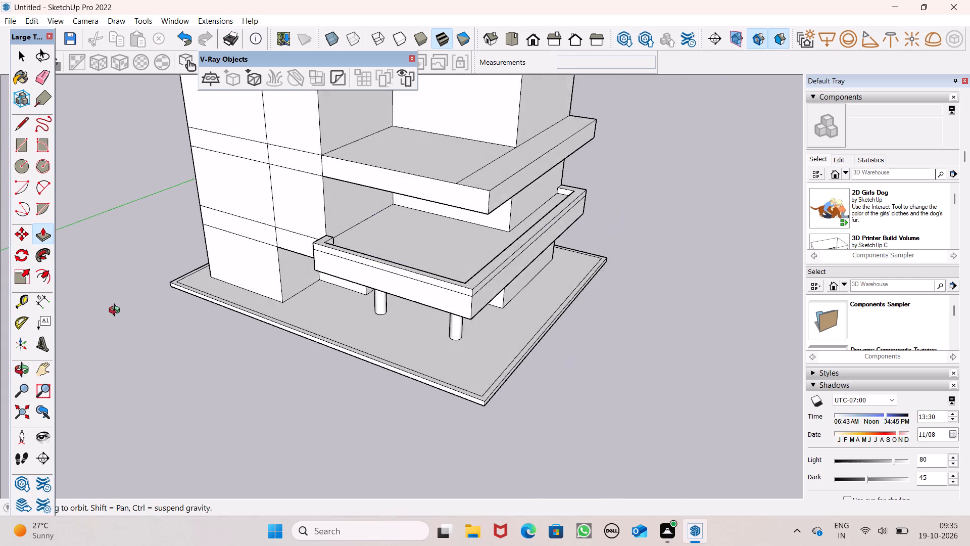
{"action": "middle_click_drag", "start_coordinate": [117, 311], "coordinate": [193, 393]}
Erase the lengthwise seam line on the upper canopy's top face.
{"action": "left_click", "coordinate": [42, 80]}
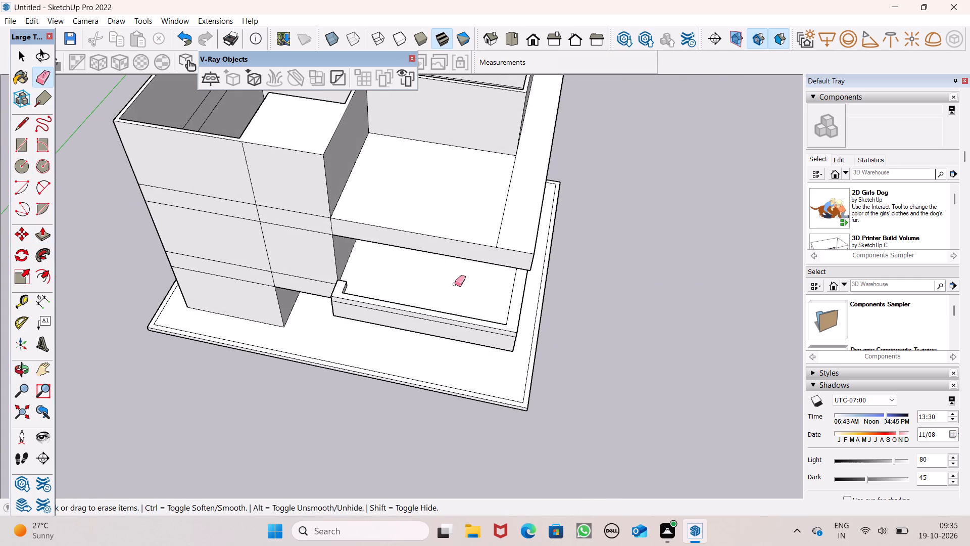
{"action": "scroll", "coordinate": [455, 288], "scroll_direction": "down", "scroll_amount": 5}
{"action": "middle_click_drag", "start_coordinate": [511, 276], "coordinate": [398, 272]}
{"action": "scroll", "coordinate": [462, 290], "scroll_direction": "up", "scroll_amount": 4}
{"action": "left_click_drag", "start_coordinate": [468, 269], "coordinate": [468, 266]}
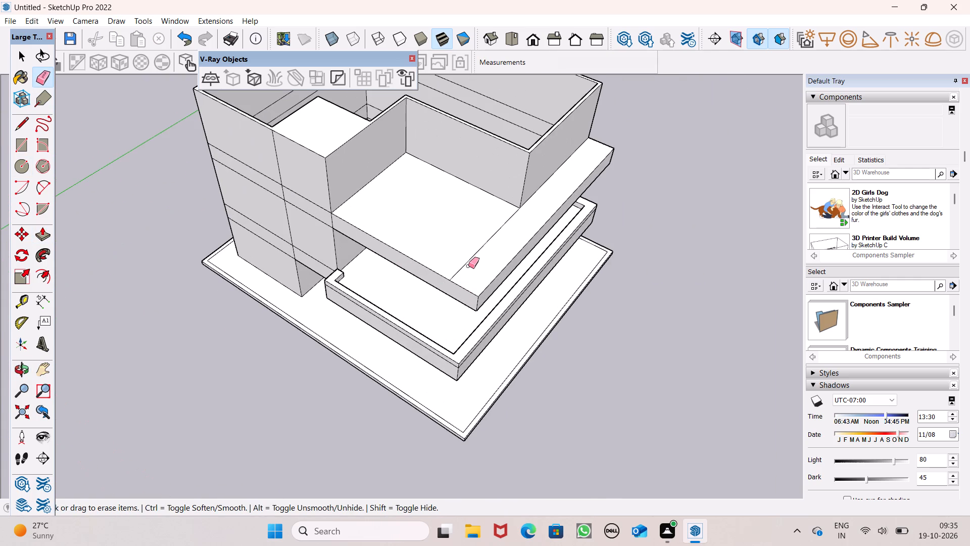
{"action": "left_click_drag", "start_coordinate": [468, 266], "coordinate": [462, 253]}
Draw a border line about 25' 5" long across the upper canopy's top face, parallel to its front edge.
{"action": "left_click", "coordinate": [26, 117]}
{"action": "middle_click_drag", "start_coordinate": [516, 282], "coordinate": [657, 342]}
{"action": "scroll", "coordinate": [462, 274], "scroll_direction": "up", "scroll_amount": 6}
{"action": "scroll", "coordinate": [407, 271], "scroll_direction": "up", "scroll_amount": 4}
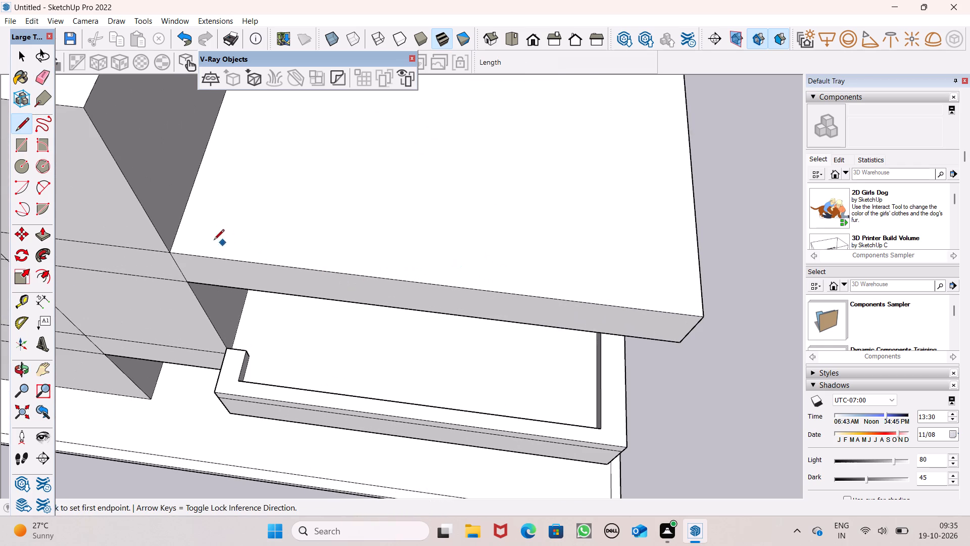
{"action": "left_click", "coordinate": [175, 233]}
{"action": "scroll", "coordinate": [511, 244], "scroll_direction": "down", "scroll_amount": 1}
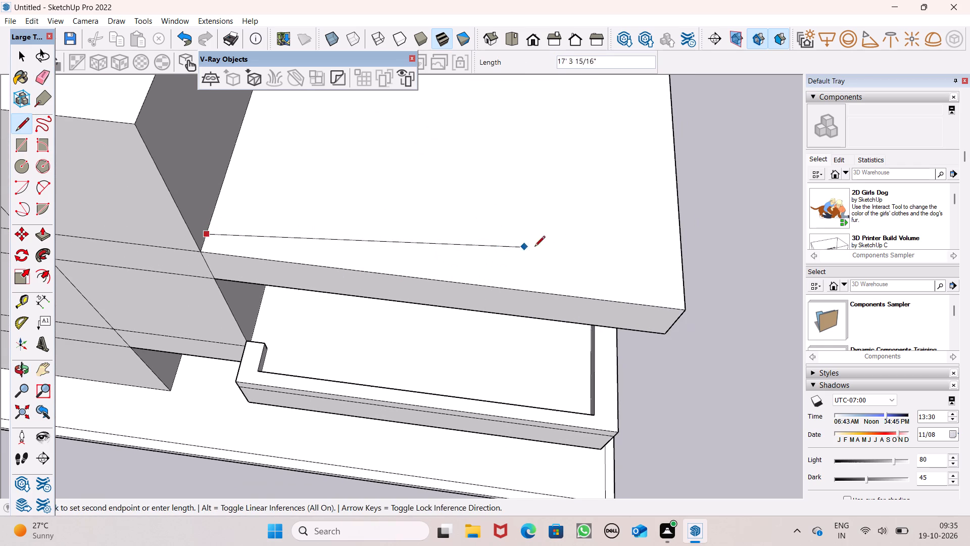
{"action": "left_click", "coordinate": [685, 288]}
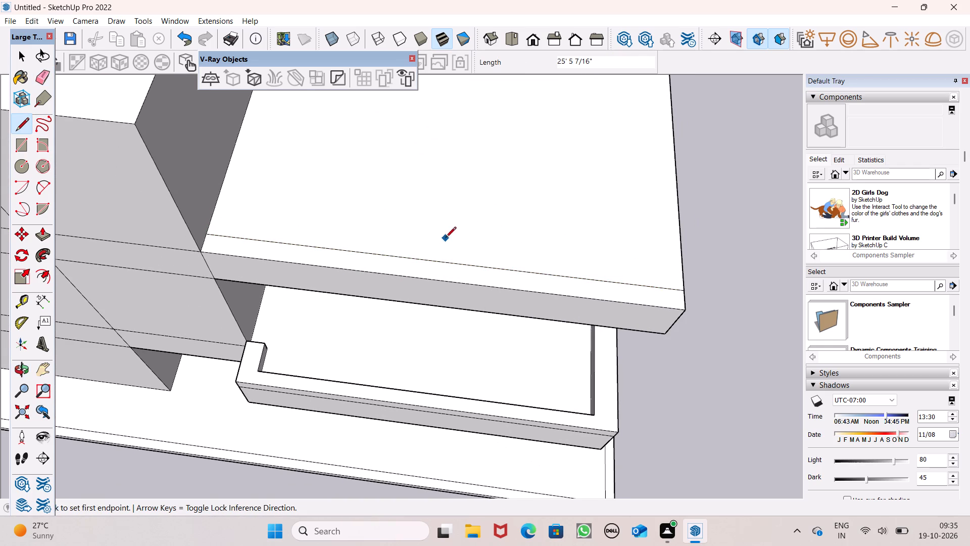
Draw a border line about 38' 9" long on the upper canopy's top face, parallel to its long side edge.
{"action": "scroll", "coordinate": [445, 238], "scroll_direction": "down", "scroll_amount": 6}
{"action": "scroll", "coordinate": [550, 250], "scroll_direction": "down", "scroll_amount": 5}
{"action": "middle_click_drag", "start_coordinate": [650, 303], "coordinate": [356, 303]}
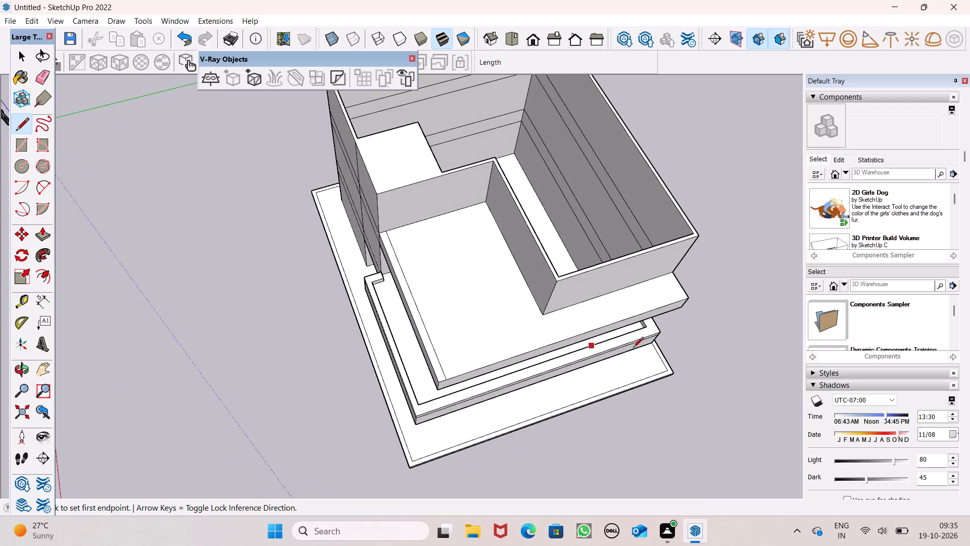
{"action": "scroll", "coordinate": [652, 348], "scroll_direction": "up", "scroll_amount": 3}
{"action": "scroll", "coordinate": [359, 400], "scroll_direction": "up", "scroll_amount": 6}
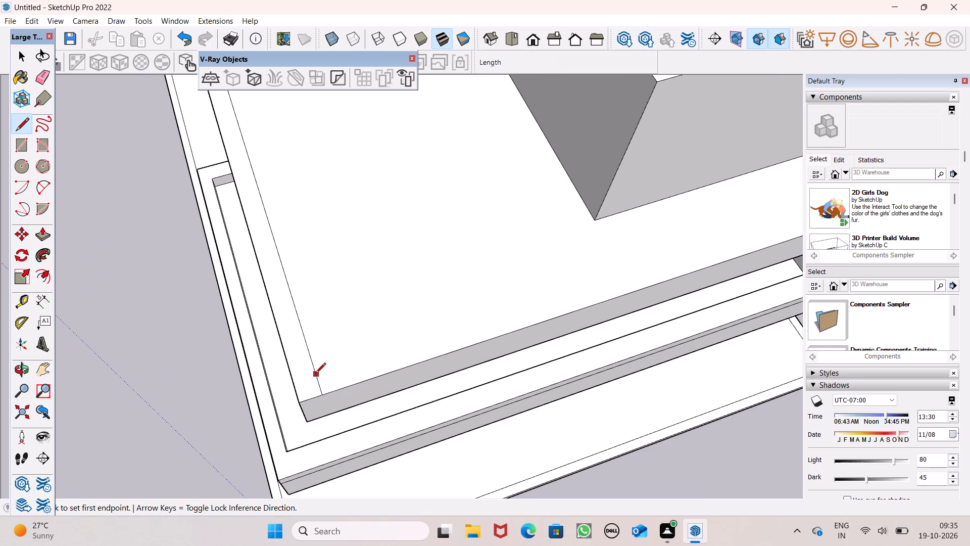
{"action": "left_click_drag", "start_coordinate": [292, 384], "coordinate": [300, 382]}
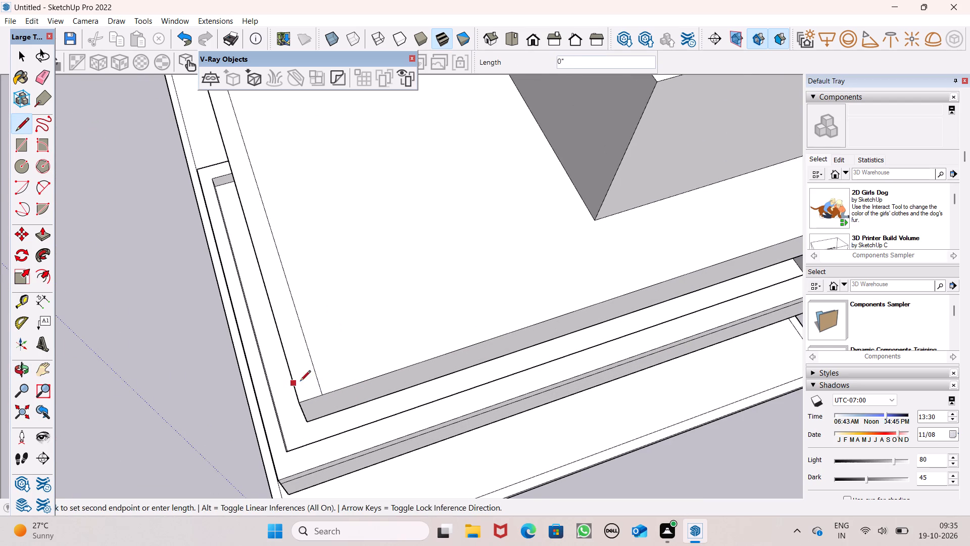
{"action": "left_click_drag", "start_coordinate": [300, 382], "coordinate": [298, 382]}
{"action": "scroll", "coordinate": [437, 327], "scroll_direction": "down", "scroll_amount": 6}
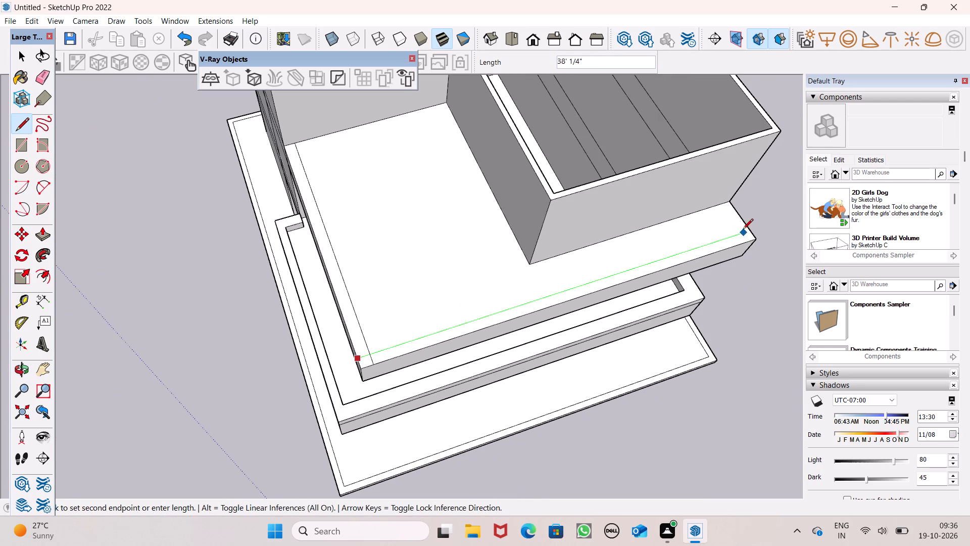
{"action": "scroll", "coordinate": [743, 230], "scroll_direction": "up", "scroll_amount": 10}
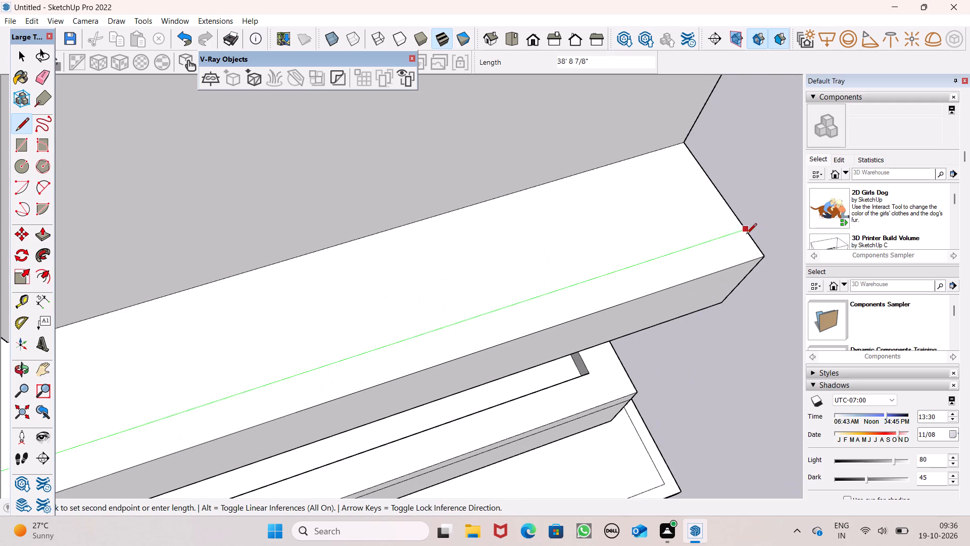
{"action": "scroll", "coordinate": [746, 235], "scroll_direction": "up", "scroll_amount": 4}
{"action": "left_click", "coordinate": [746, 235]}
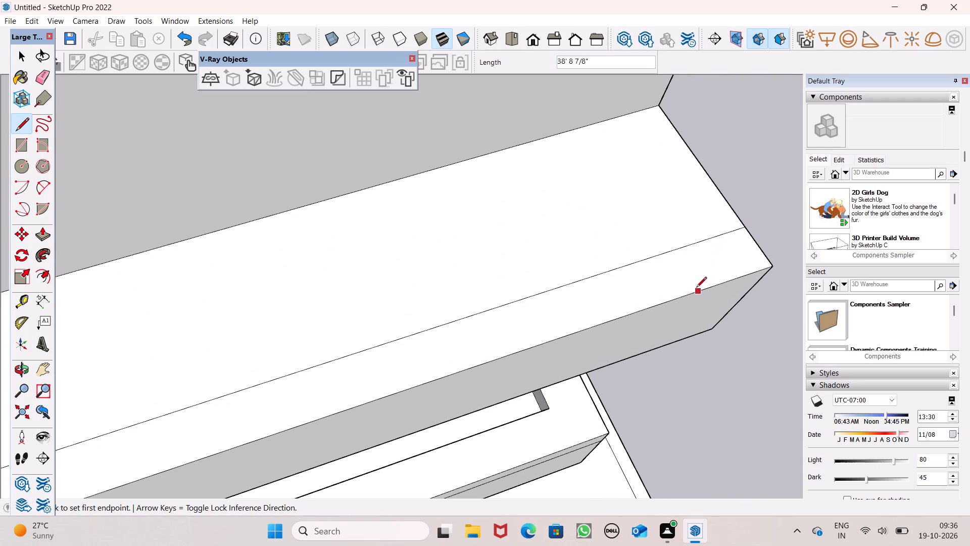
Draw a border line about 4' 6" long across the upper canopy's rear end, from the outer edge to the wall.
{"action": "left_click", "coordinate": [698, 292]}
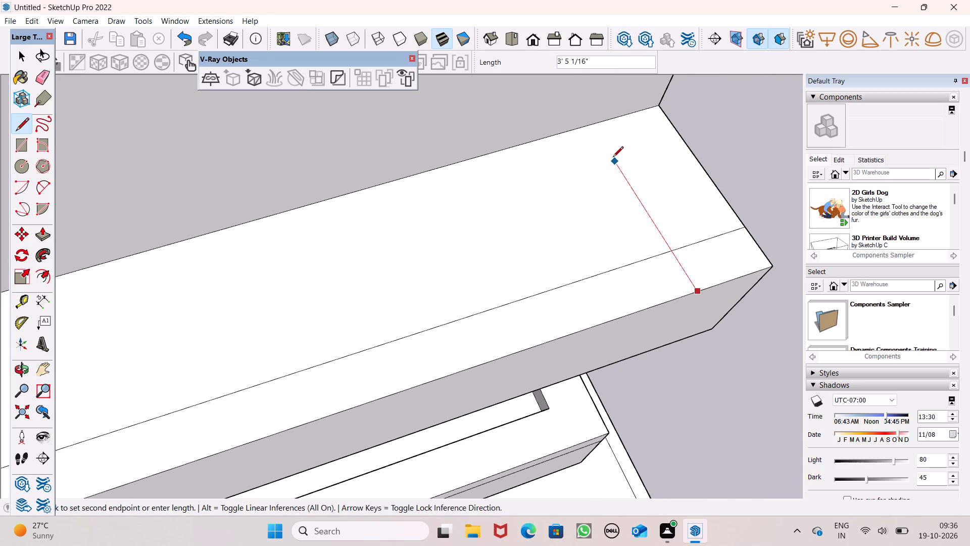
{"action": "left_click", "coordinate": [588, 128]}
Erase the border line stubs that cross beyond the rear and front corners of the upper canopy's border.
{"action": "left_click", "coordinate": [44, 72]}
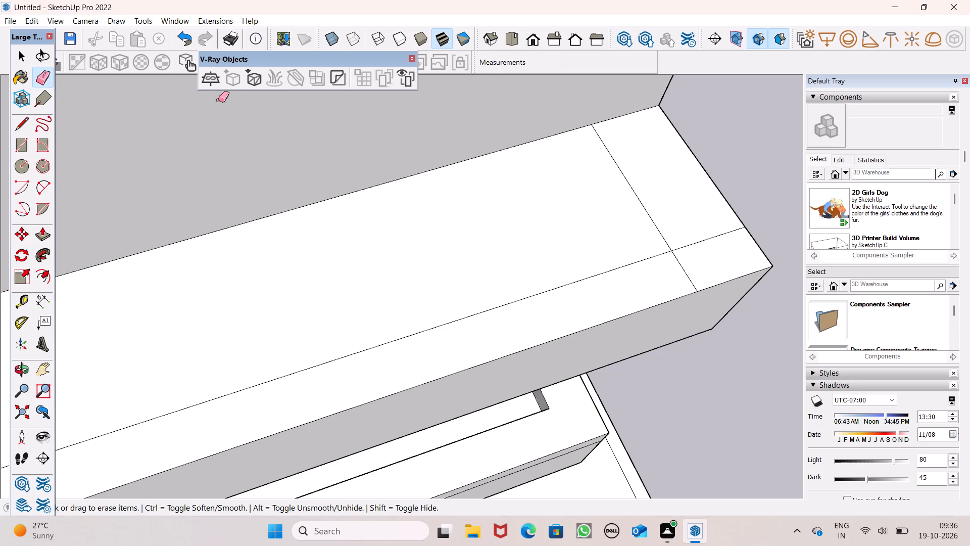
{"action": "left_click_drag", "start_coordinate": [706, 238], "coordinate": [684, 267]}
{"action": "scroll", "coordinate": [736, 181], "scroll_direction": "down", "scroll_amount": 13}
{"action": "middle_click_drag", "start_coordinate": [383, 308], "coordinate": [391, 315]}
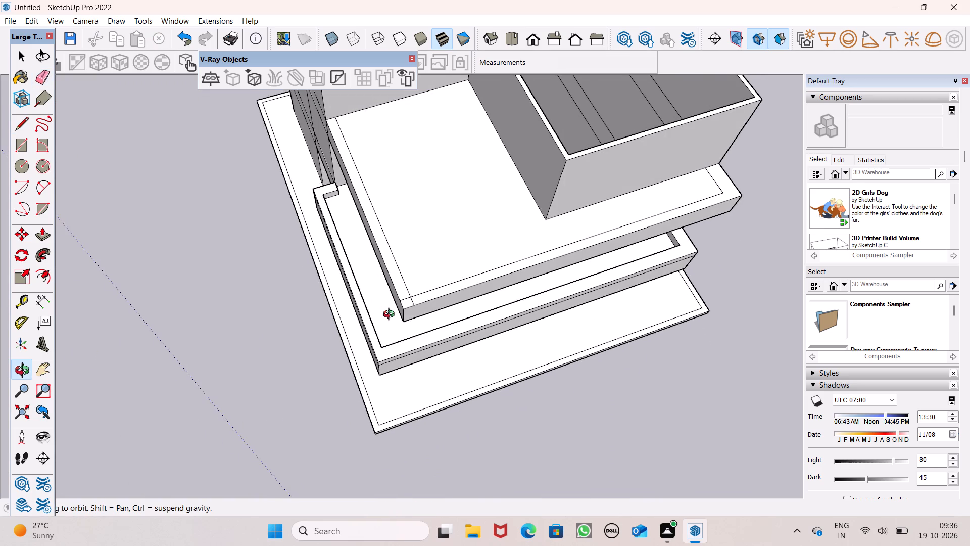
{"action": "middle_click_drag", "start_coordinate": [391, 315], "coordinate": [410, 316]}
{"action": "scroll", "coordinate": [431, 322], "scroll_direction": "up", "scroll_amount": 6}
{"action": "left_click", "coordinate": [387, 279]}
{"action": "left_click_drag", "start_coordinate": [387, 271], "coordinate": [400, 278]}
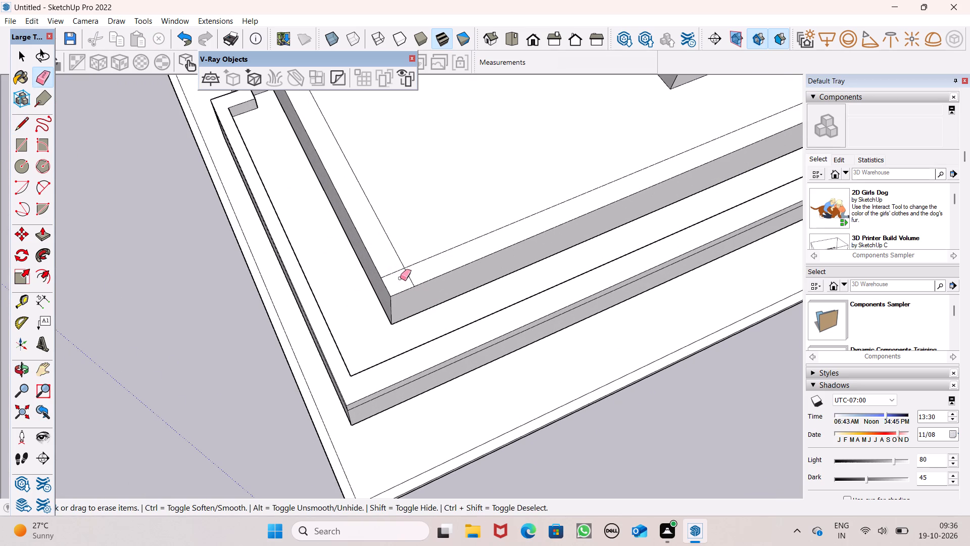
{"action": "left_click_drag", "start_coordinate": [400, 278], "coordinate": [421, 278]}
Examine the upper canopy's border strip and the two canopies from several angles.
{"action": "scroll", "coordinate": [418, 205], "scroll_direction": "down", "scroll_amount": 12}
{"action": "middle_click_drag", "start_coordinate": [395, 300], "coordinate": [404, 303]}
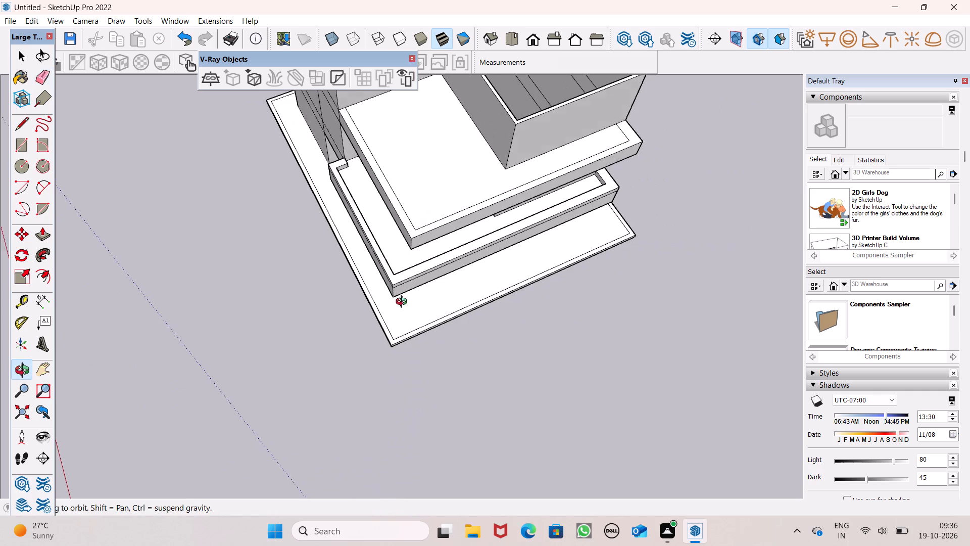
{"action": "middle_click_drag", "start_coordinate": [404, 303], "coordinate": [623, 275]}
{"action": "scroll", "coordinate": [567, 284], "scroll_direction": "down", "scroll_amount": 3}
{"action": "middle_click_drag", "start_coordinate": [565, 287], "coordinate": [575, 242]}
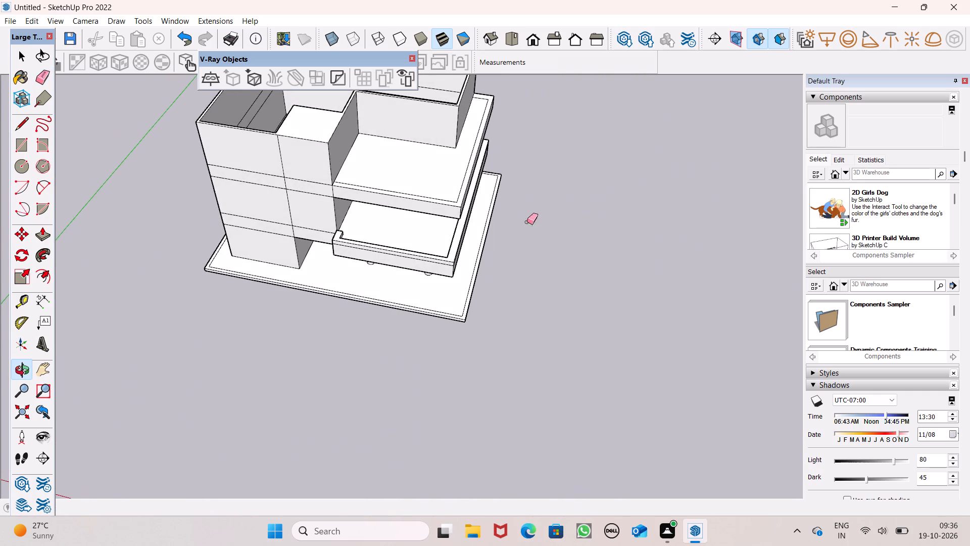
{"action": "scroll", "coordinate": [520, 238], "scroll_direction": "down", "scroll_amount": 3}
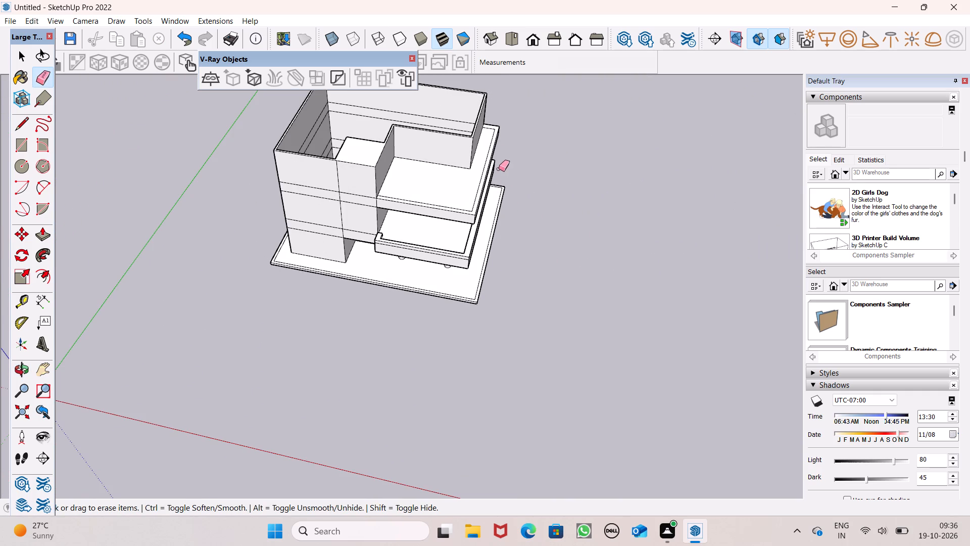
{"action": "scroll", "coordinate": [425, 214], "scroll_direction": "down", "scroll_amount": 1}
{"action": "scroll", "coordinate": [510, 203], "scroll_direction": "up", "scroll_amount": 6}
{"action": "scroll", "coordinate": [451, 205], "scroll_direction": "up", "scroll_amount": 1}
{"action": "middle_click_drag", "start_coordinate": [451, 205], "coordinate": [449, 175]}
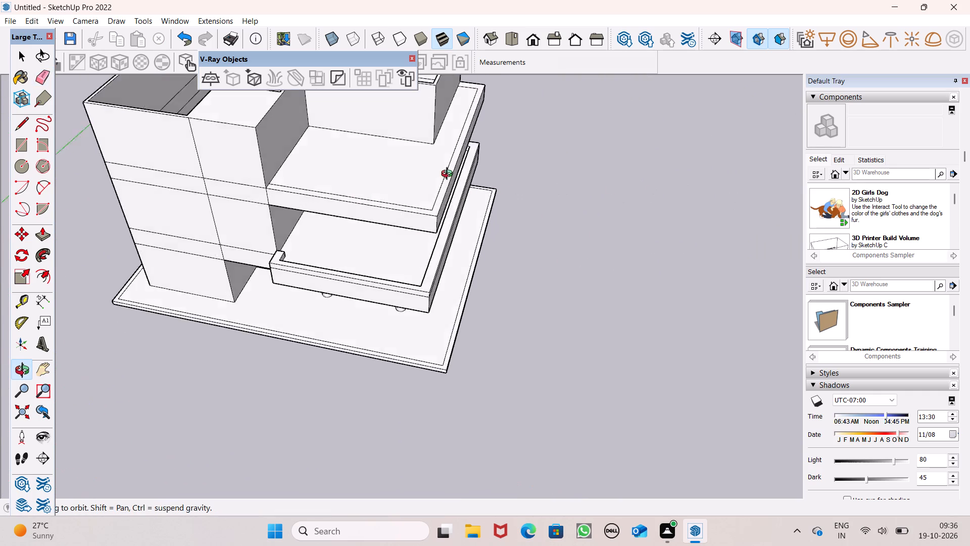
{"action": "middle_click_drag", "start_coordinate": [449, 175], "coordinate": [459, 81]}
{"action": "scroll", "coordinate": [445, 119], "scroll_direction": "down", "scroll_amount": 2}
{"action": "middle_click_drag", "start_coordinate": [420, 196], "coordinate": [408, 288]}
{"action": "scroll", "coordinate": [332, 120], "scroll_direction": "up", "scroll_amount": 2}
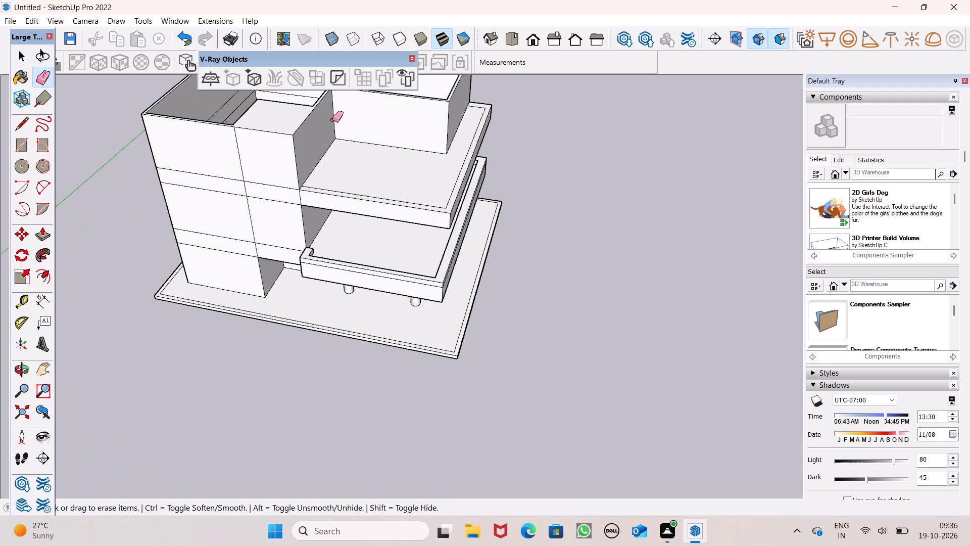
{"action": "scroll", "coordinate": [332, 120], "scroll_direction": "up", "scroll_amount": 3}
{"action": "scroll", "coordinate": [331, 110], "scroll_direction": "down", "scroll_amount": 4}
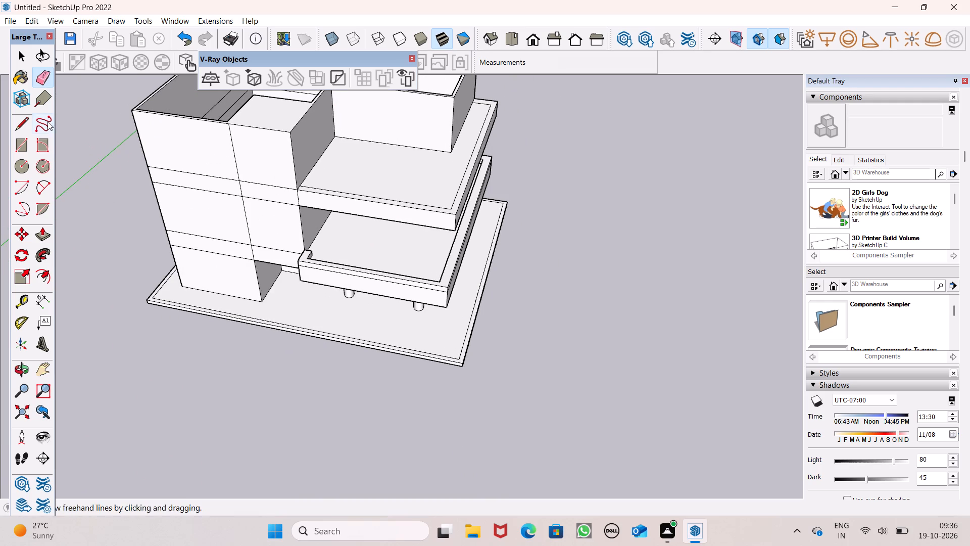
Push/Pull the upper canopy's border strip up 3' as a parapet.
{"action": "left_click", "coordinate": [38, 240]}
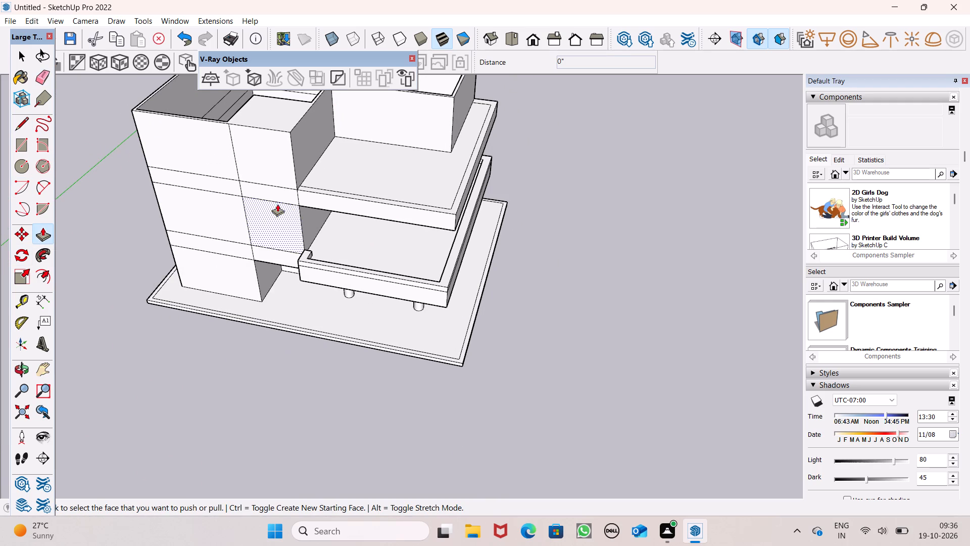
{"action": "scroll", "coordinate": [276, 204], "scroll_direction": "up", "scroll_amount": 4}
{"action": "middle_click_drag", "start_coordinate": [517, 248], "coordinate": [492, 310]}
{"action": "scroll", "coordinate": [517, 262], "scroll_direction": "up", "scroll_amount": 3}
{"action": "left_click_drag", "start_coordinate": [552, 290], "coordinate": [571, 227]}
{"action": "type", "text": "3'"}
{"action": "key", "text": "Return"}
Examine the raised canopy parapets and the building's open wall tops from several angles.
{"action": "scroll", "coordinate": [573, 226], "scroll_direction": "down", "scroll_amount": 4}
{"action": "middle_click_drag", "start_coordinate": [616, 316], "coordinate": [611, 291]}
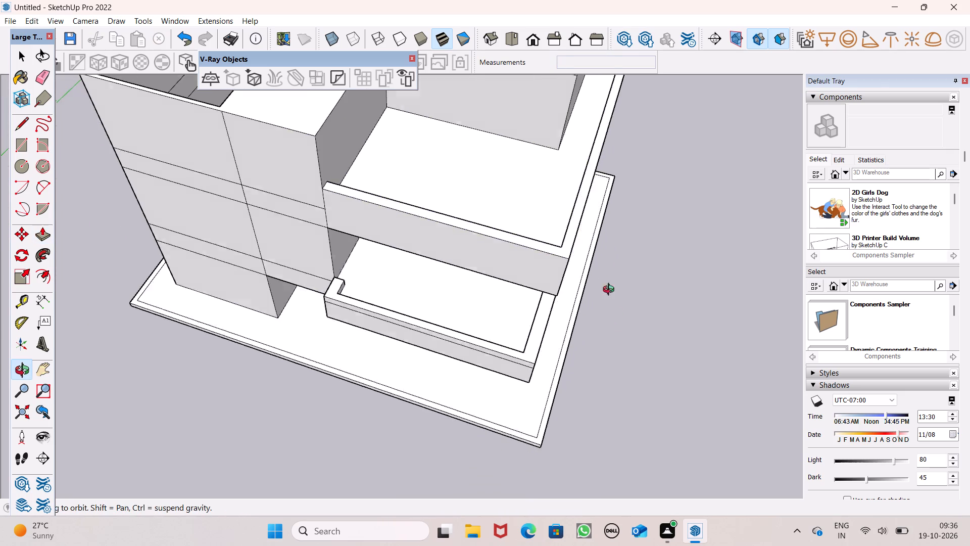
{"action": "middle_click_drag", "start_coordinate": [611, 291], "coordinate": [608, 76]}
{"action": "scroll", "coordinate": [608, 75], "scroll_direction": "up", "scroll_amount": 1}
{"action": "scroll", "coordinate": [603, 127], "scroll_direction": "down", "scroll_amount": 4}
{"action": "middle_click_drag", "start_coordinate": [585, 166], "coordinate": [421, 213]}
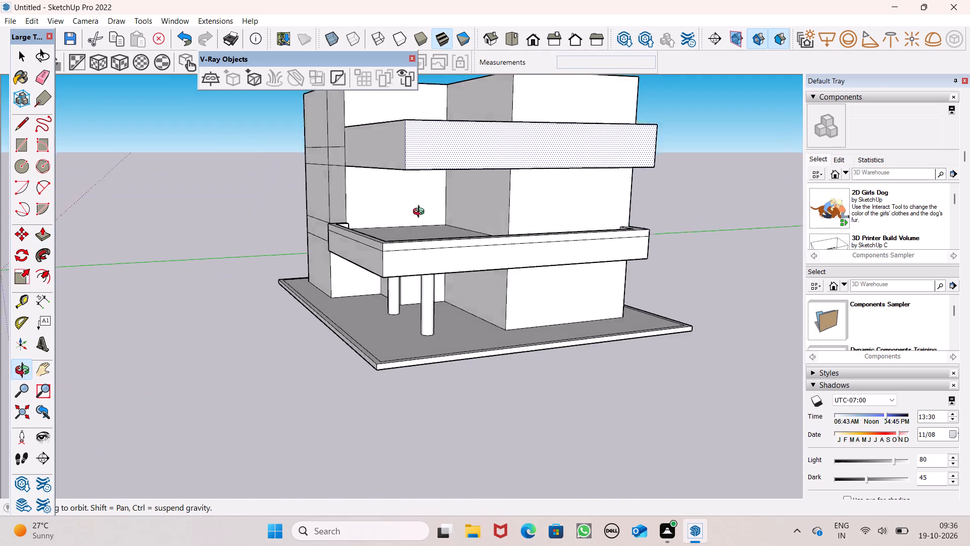
{"action": "middle_click_drag", "start_coordinate": [421, 213], "coordinate": [621, 215]}
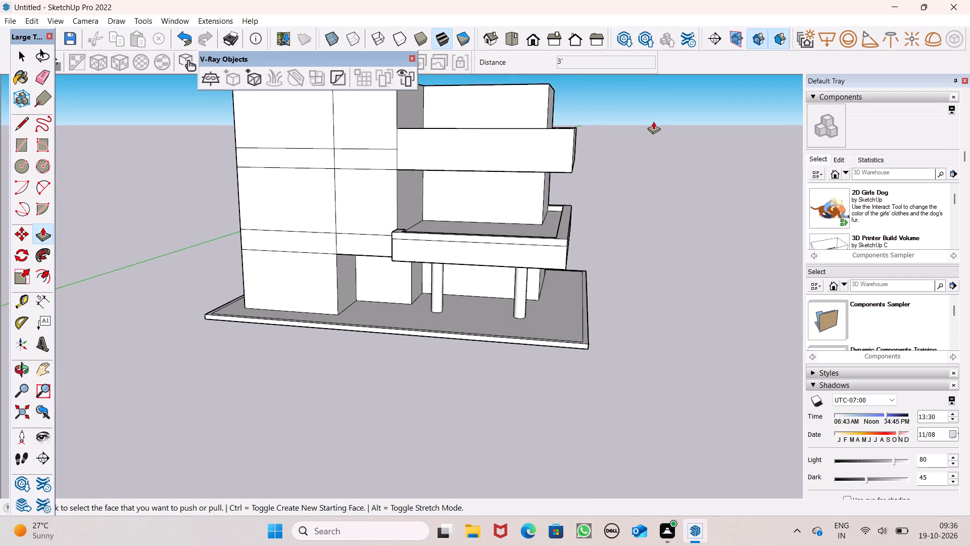
{"action": "scroll", "coordinate": [654, 121], "scroll_direction": "down", "scroll_amount": 1}
{"action": "scroll", "coordinate": [609, 99], "scroll_direction": "down", "scroll_amount": 2}
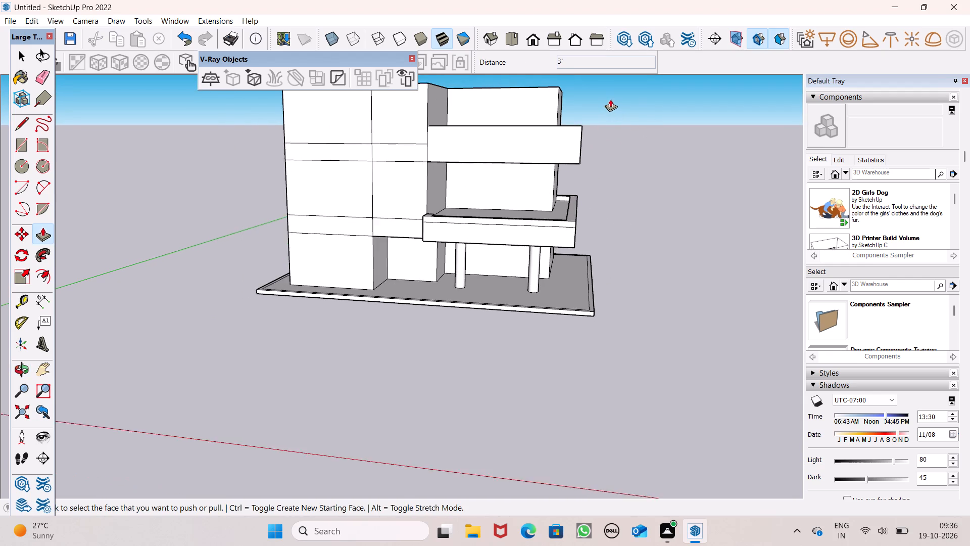
{"action": "scroll", "coordinate": [610, 99], "scroll_direction": "down", "scroll_amount": 1}
{"action": "scroll", "coordinate": [620, 185], "scroll_direction": "down", "scroll_amount": 4}
{"action": "middle_click_drag", "start_coordinate": [616, 193], "coordinate": [634, 359]}
{"action": "scroll", "coordinate": [606, 230], "scroll_direction": "down", "scroll_amount": 2}
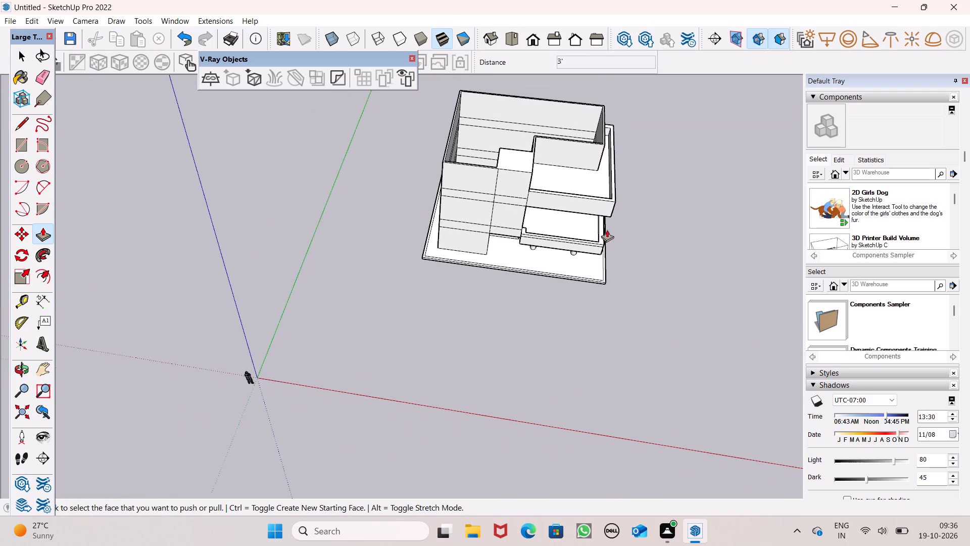
{"action": "middle_click_drag", "start_coordinate": [616, 237], "coordinate": [711, 378]}
{"action": "scroll", "coordinate": [682, 293], "scroll_direction": "down", "scroll_amount": 1}
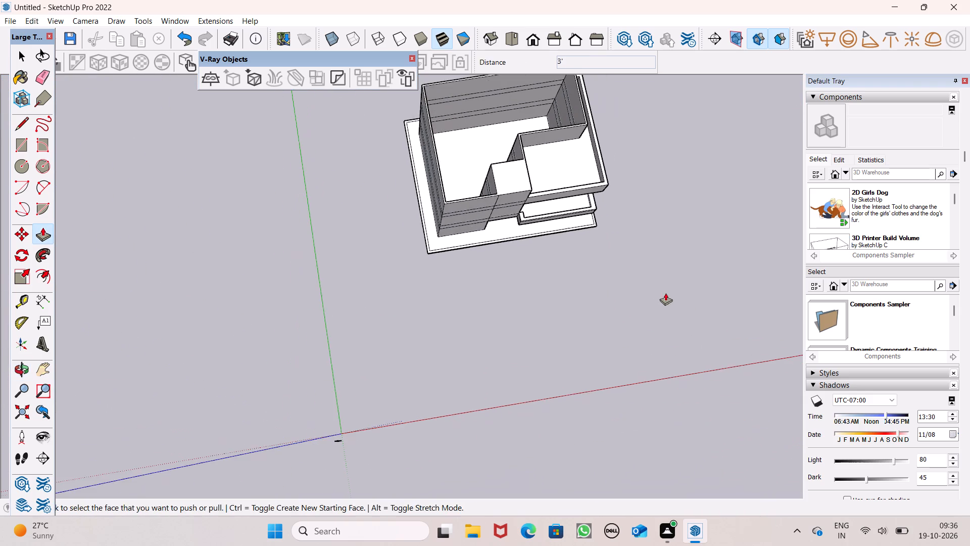
{"action": "scroll", "coordinate": [665, 293], "scroll_direction": "down", "scroll_amount": 1}
{"action": "middle_click_drag", "start_coordinate": [660, 285], "coordinate": [538, 101]}
Push/Pull the building's top face, covering the wall rim and the front bay's roof, up 3'.
{"action": "scroll", "coordinate": [530, 182], "scroll_direction": "up", "scroll_amount": 6}
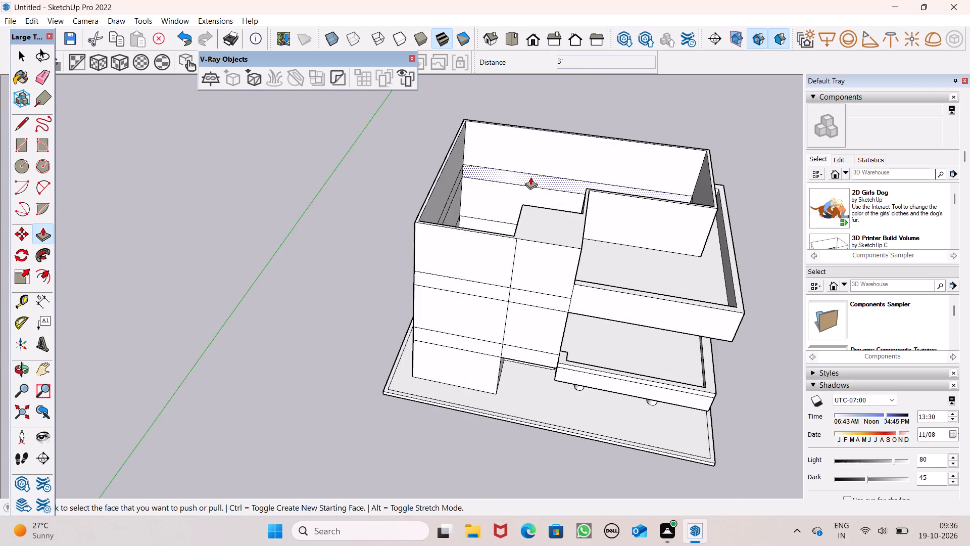
{"action": "scroll", "coordinate": [525, 226], "scroll_direction": "up", "scroll_amount": 11}
{"action": "left_click_drag", "start_coordinate": [565, 246], "coordinate": [569, 218], "text": "ctrl"}
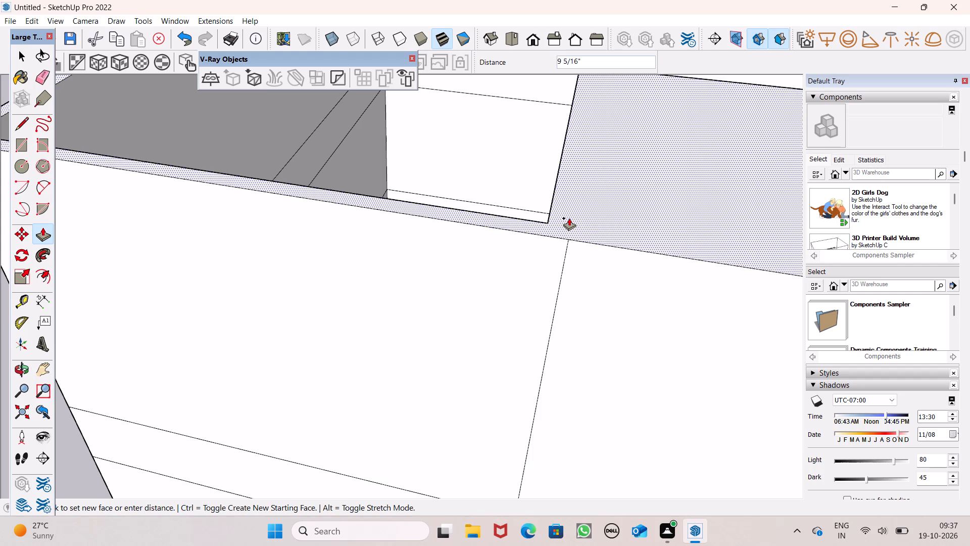
{"action": "left_click_drag", "start_coordinate": [569, 218], "coordinate": [569, 217], "text": "ctrl"}
{"action": "key", "text": "3"}
{"action": "key", "text": "apostrophe"}
{"action": "key", "text": "Return"}
Push/Pull the top band's face above the recessed front wall out about 17' 8", flush with the neighbouring bay, as a roof canopy.
{"action": "scroll", "coordinate": [338, 195], "scroll_direction": "down", "scroll_amount": 7}
{"action": "scroll", "coordinate": [305, 165], "scroll_direction": "down", "scroll_amount": 10}
{"action": "middle_click_drag", "start_coordinate": [716, 258], "coordinate": [640, 210]}
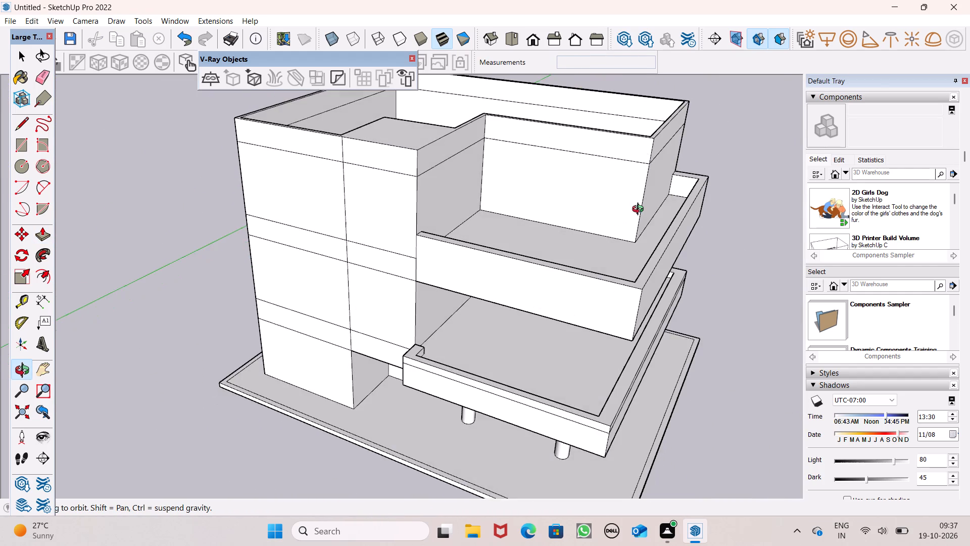
{"action": "middle_click_drag", "start_coordinate": [640, 210], "coordinate": [723, 227]}
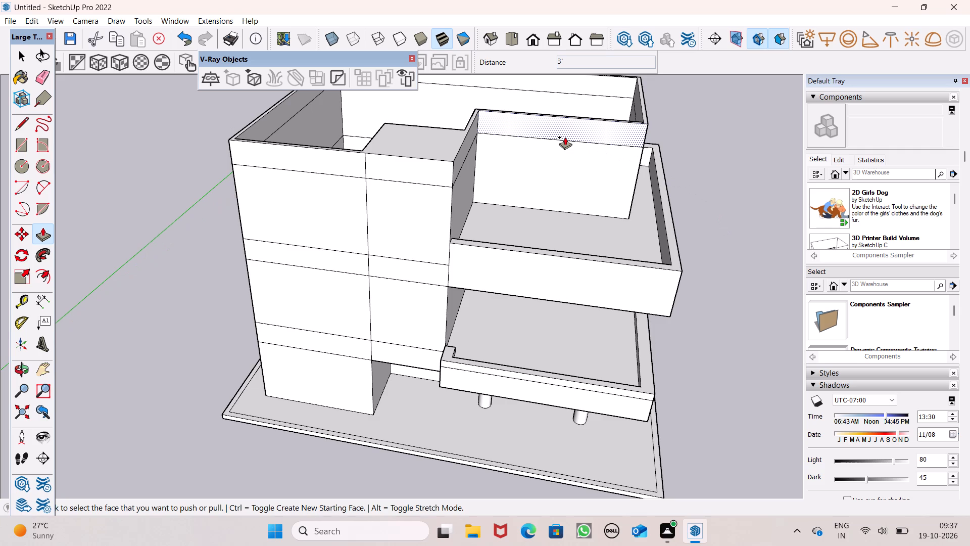
{"action": "left_click_drag", "start_coordinate": [565, 137], "coordinate": [439, 171]}
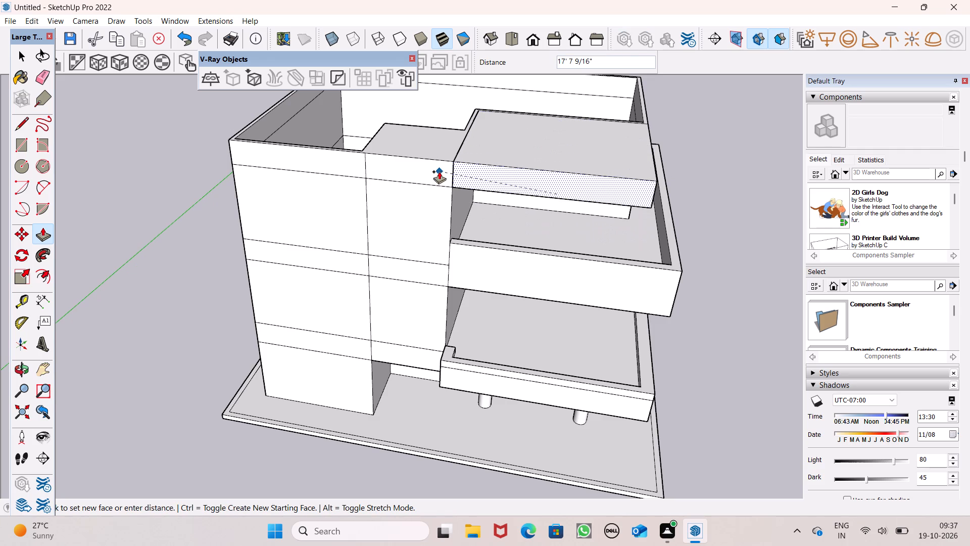
{"action": "left_click_drag", "start_coordinate": [439, 171], "coordinate": [439, 169]}
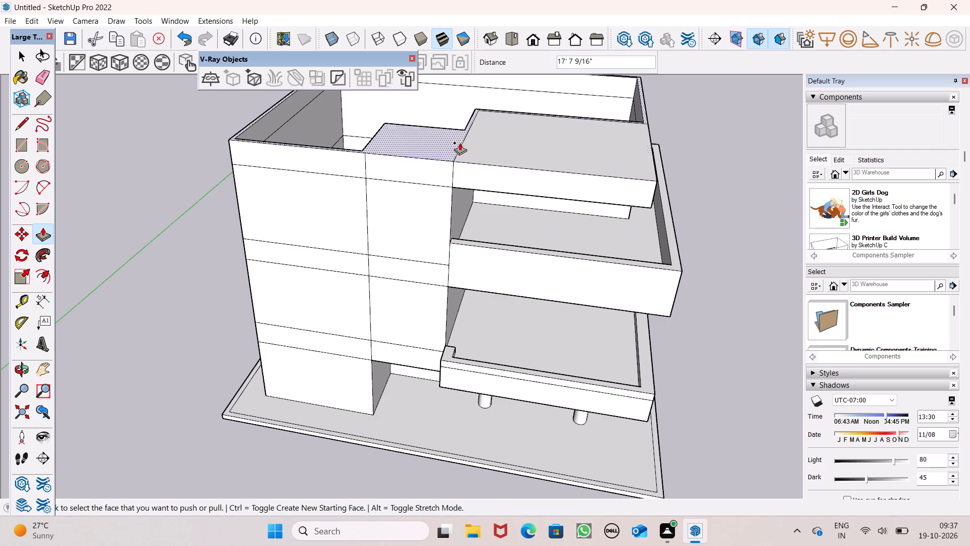
Push/Pull the top band on the side wall next to the roof canopy outward about 4' 6".
{"action": "middle_click_drag", "start_coordinate": [599, 193], "coordinate": [385, 206]}
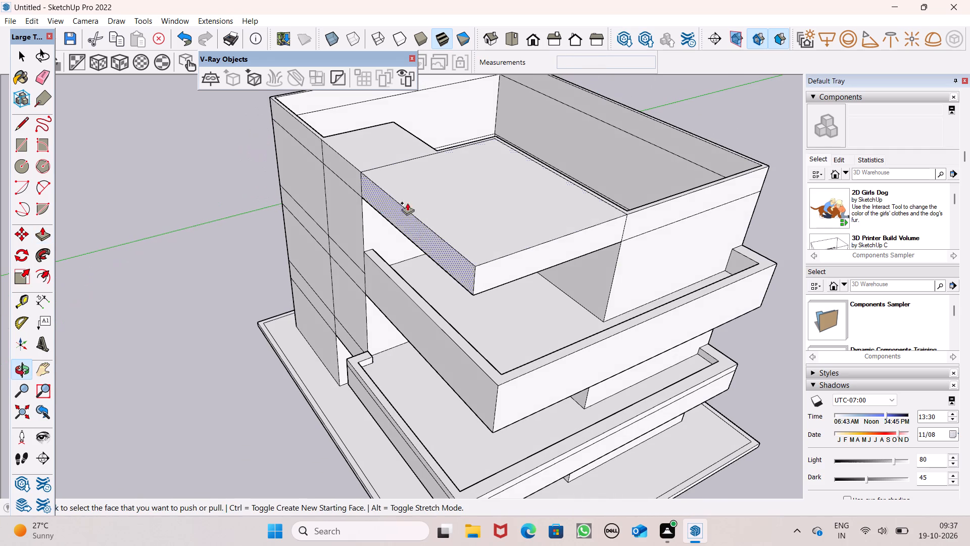
{"action": "middle_click_drag", "start_coordinate": [731, 253], "coordinate": [745, 208]}
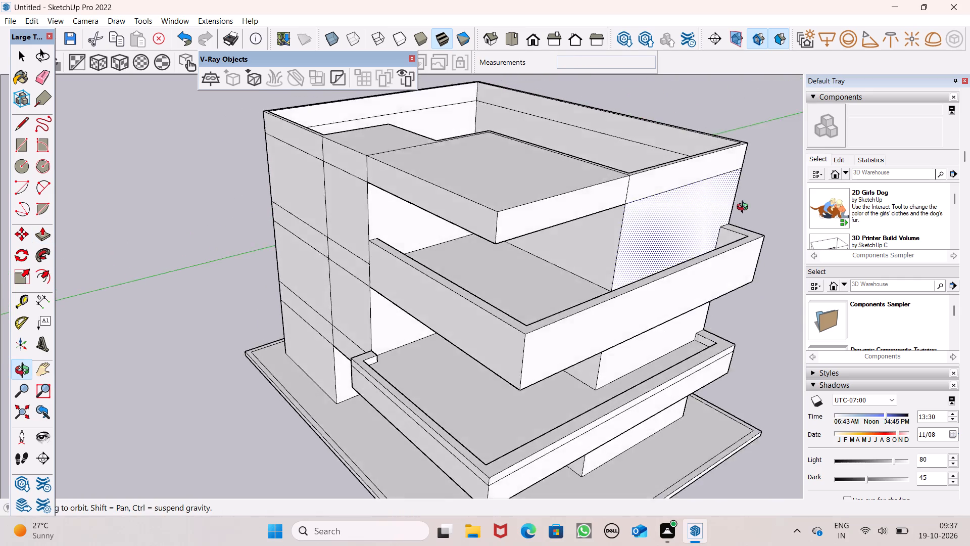
{"action": "middle_click_drag", "start_coordinate": [745, 208], "coordinate": [736, 124]}
{"action": "scroll", "coordinate": [715, 149], "scroll_direction": "down", "scroll_amount": 4}
{"action": "middle_click_drag", "start_coordinate": [705, 197], "coordinate": [711, 223]}
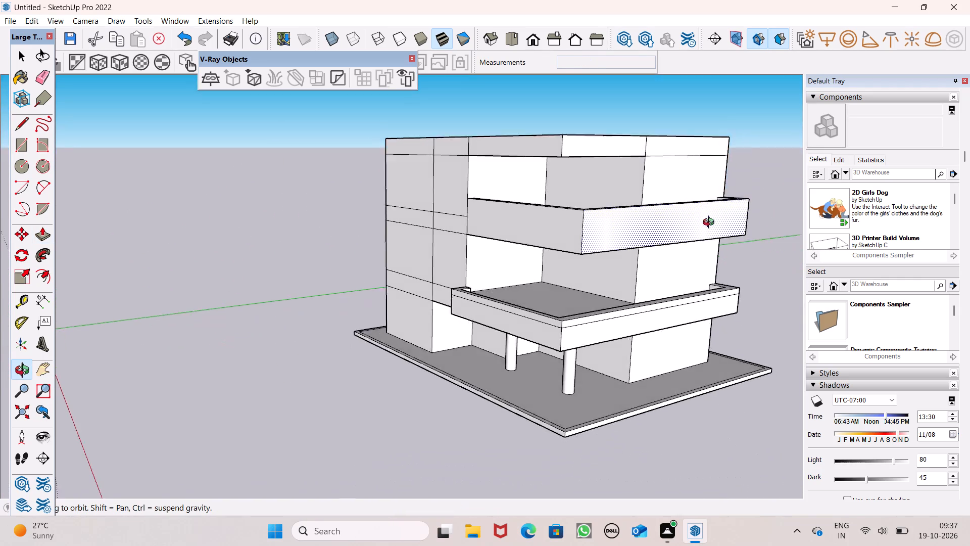
{"action": "middle_click_drag", "start_coordinate": [711, 223], "coordinate": [708, 372]}
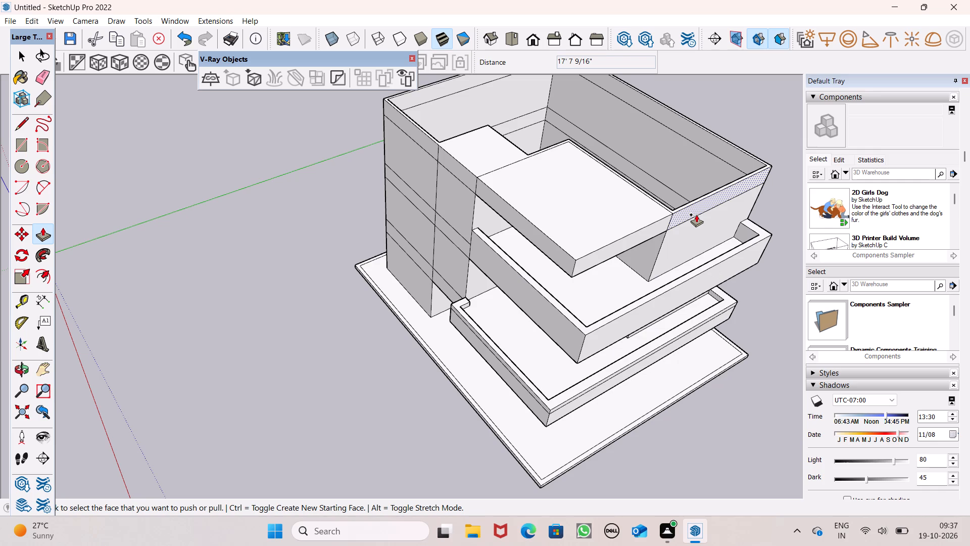
{"action": "left_click_drag", "start_coordinate": [696, 214], "coordinate": [707, 268]}
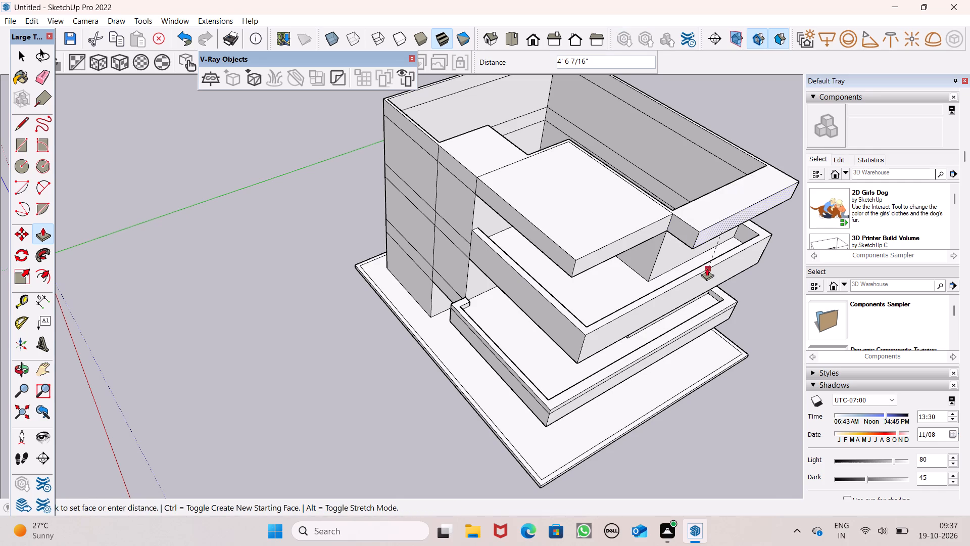
{"action": "left_click_drag", "start_coordinate": [707, 268], "coordinate": [707, 272]}
Push/Pull the roof canopy's side face outward until it is flush with the neighbouring projecting side band.
{"action": "left_click_drag", "start_coordinate": [625, 247], "coordinate": [692, 230]}
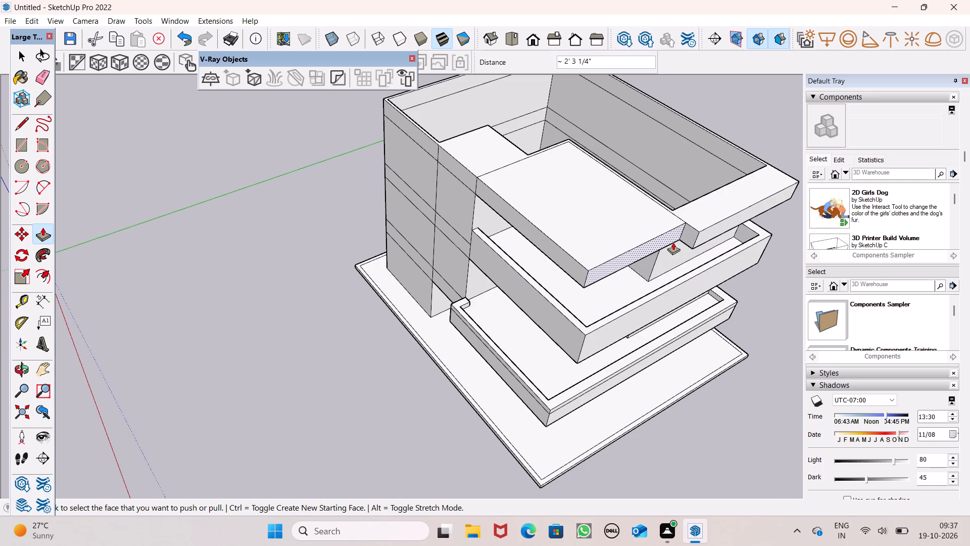
{"action": "left_click_drag", "start_coordinate": [673, 242], "coordinate": [717, 237]}
Examine the roof canopy, projecting top bands and open interior from the front, rear, sides, above and below.
{"action": "scroll", "coordinate": [719, 198], "scroll_direction": "down", "scroll_amount": 4}
{"action": "middle_click_drag", "start_coordinate": [709, 284], "coordinate": [625, 184]}
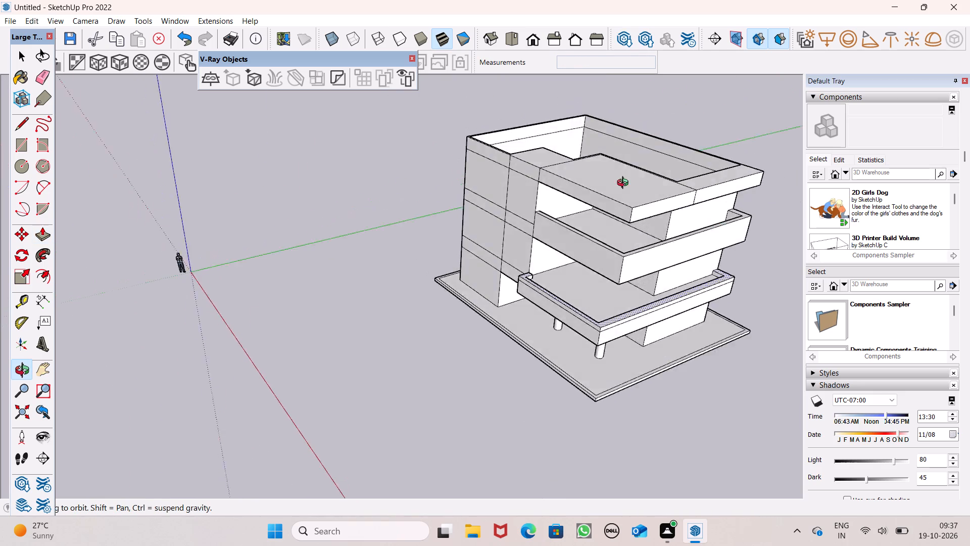
{"action": "middle_click_drag", "start_coordinate": [625, 184], "coordinate": [578, 131]}
{"action": "scroll", "coordinate": [506, 316], "scroll_direction": "up", "scroll_amount": 1}
{"action": "middle_click_drag", "start_coordinate": [512, 310], "coordinate": [608, 169]}
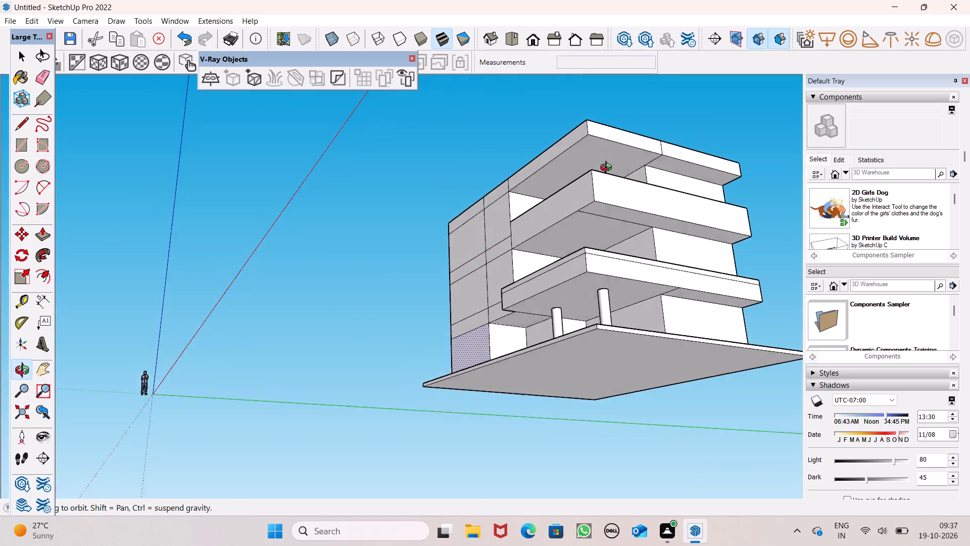
{"action": "middle_click_drag", "start_coordinate": [608, 169], "coordinate": [782, 242]}
{"action": "middle_click_drag", "start_coordinate": [786, 245], "coordinate": [818, 266]}
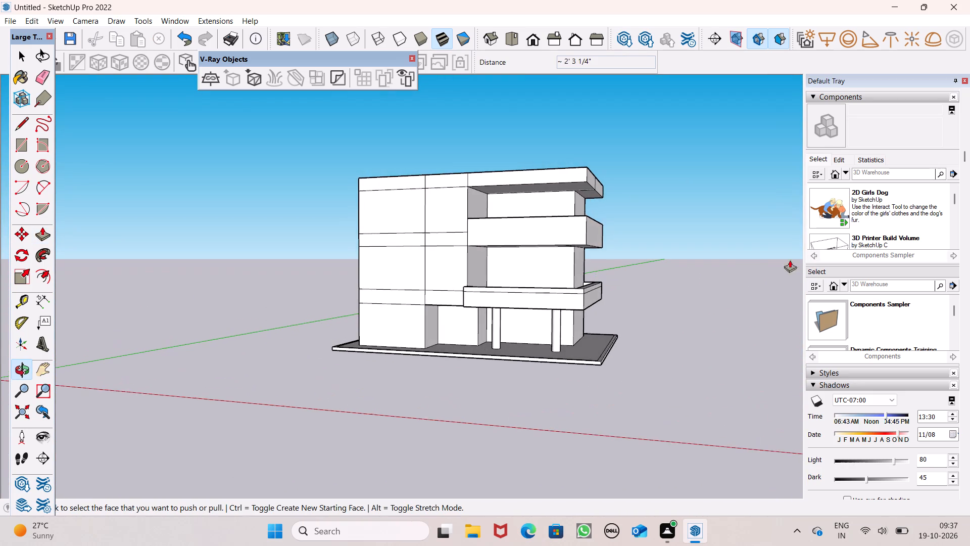
{"action": "scroll", "coordinate": [593, 256], "scroll_direction": "down", "scroll_amount": 3}
{"action": "middle_click_drag", "start_coordinate": [539, 267], "coordinate": [493, 406]}
{"action": "middle_click_drag", "start_coordinate": [491, 278], "coordinate": [572, 398]}
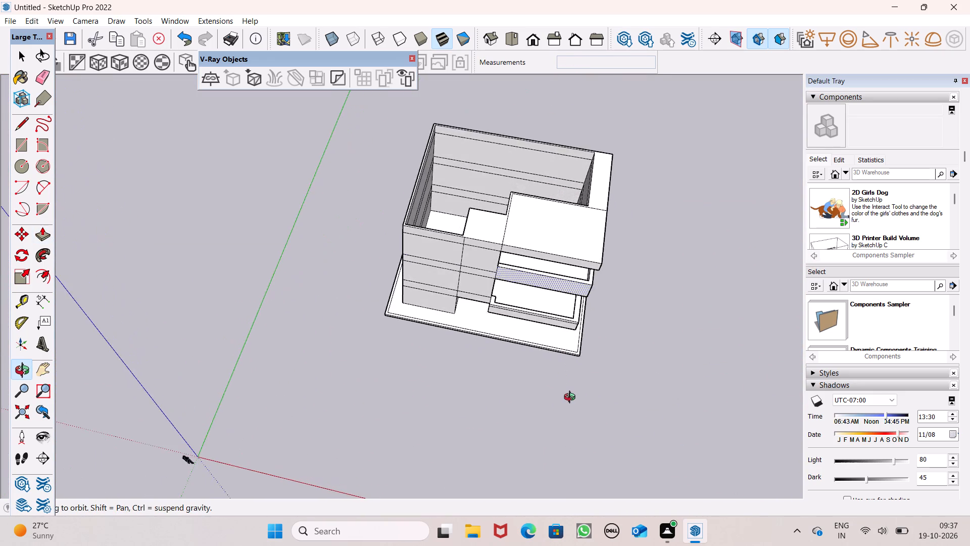
{"action": "middle_click_drag", "start_coordinate": [572, 398], "coordinate": [595, 370]}
{"action": "scroll", "coordinate": [512, 302], "scroll_direction": "up", "scroll_amount": 1}
{"action": "middle_click_drag", "start_coordinate": [512, 302], "coordinate": [55, 309]}
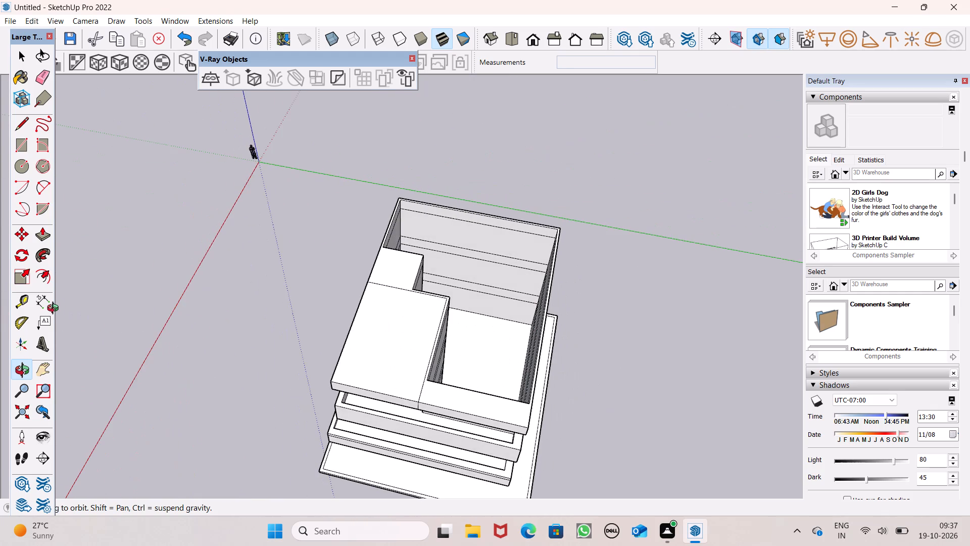
{"action": "middle_click_drag", "start_coordinate": [55, 309], "coordinate": [744, 387]}
{"action": "middle_click_drag", "start_coordinate": [470, 326], "coordinate": [554, 252]}
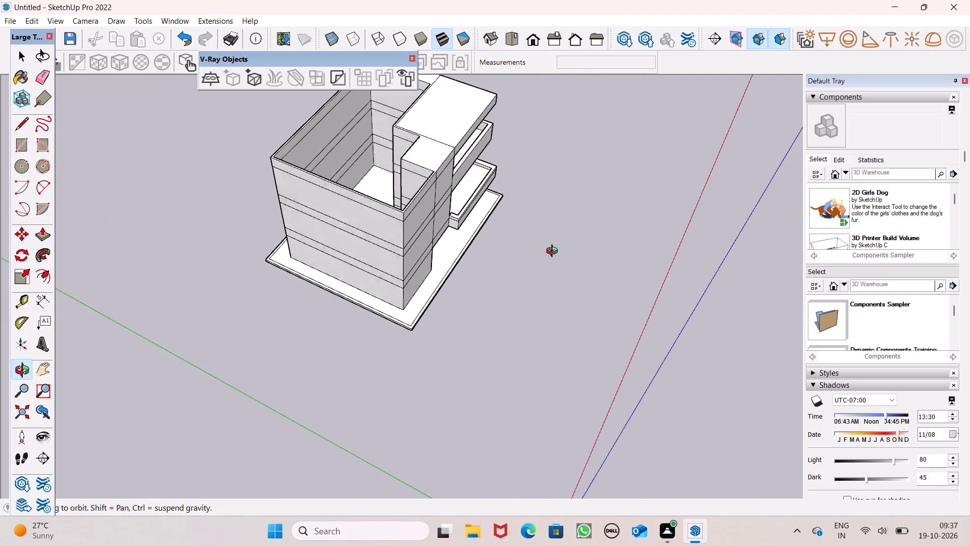
{"action": "middle_click_drag", "start_coordinate": [554, 252], "coordinate": [440, 143]}
{"action": "scroll", "coordinate": [440, 144], "scroll_direction": "up", "scroll_amount": 1}
{"action": "middle_click_drag", "start_coordinate": [374, 185], "coordinate": [523, 134]}
{"action": "scroll", "coordinate": [517, 140], "scroll_direction": "up", "scroll_amount": 2}
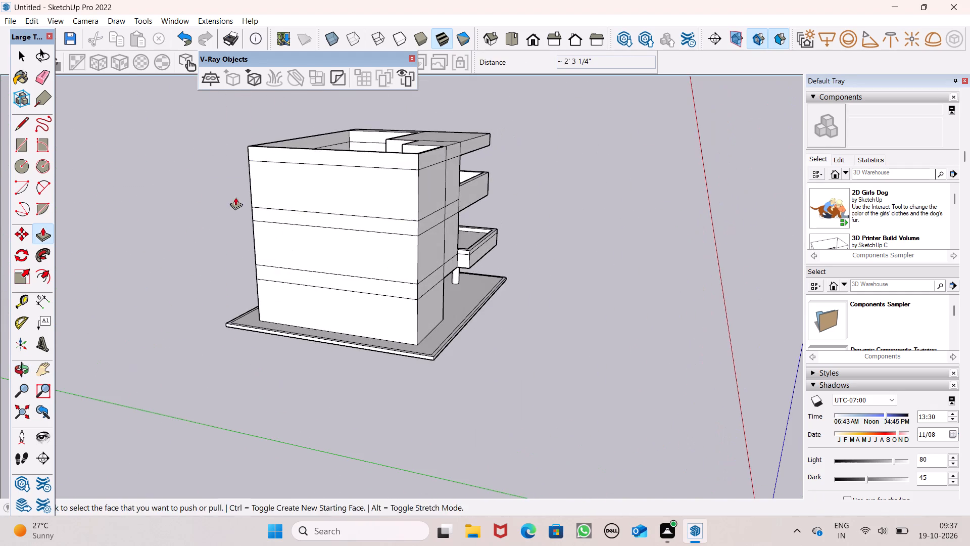
{"action": "middle_click_drag", "start_coordinate": [235, 197], "coordinate": [418, 277]}
{"action": "middle_click_drag", "start_coordinate": [192, 202], "coordinate": [164, 291]}
{"action": "scroll", "coordinate": [195, 213], "scroll_direction": "up", "scroll_amount": 1}
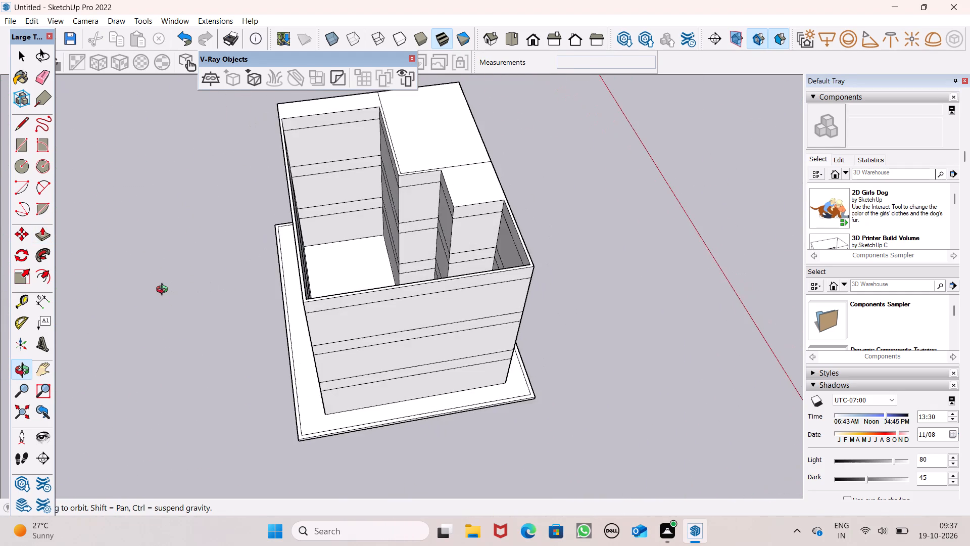
{"action": "middle_click_drag", "start_coordinate": [164, 291], "coordinate": [405, 289]}
{"action": "middle_click_drag", "start_coordinate": [388, 227], "coordinate": [352, 281]}
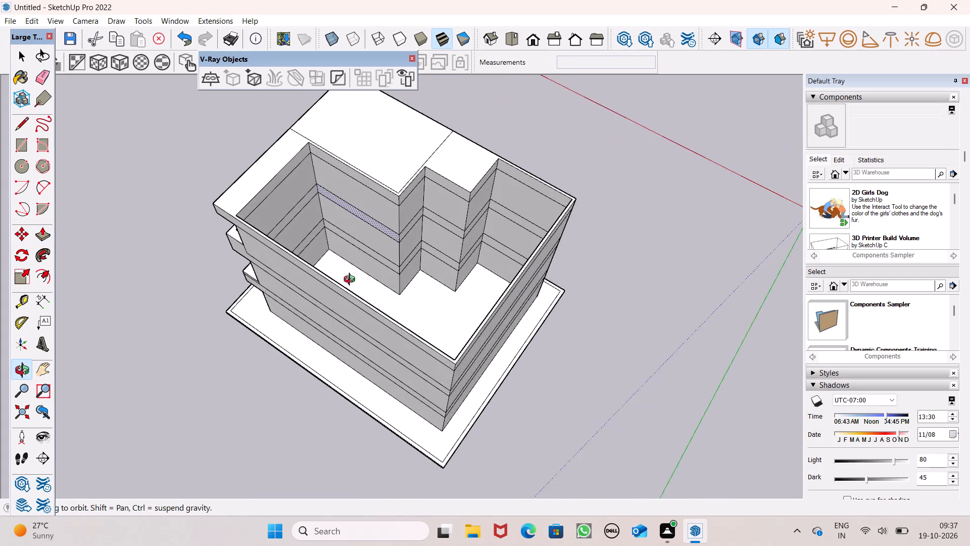
{"action": "middle_click_drag", "start_coordinate": [352, 281], "coordinate": [4, 182]}
{"action": "scroll", "coordinate": [24, 177], "scroll_direction": "up", "scroll_amount": 1}
{"action": "middle_click_drag", "start_coordinate": [508, 308], "coordinate": [480, 310]}
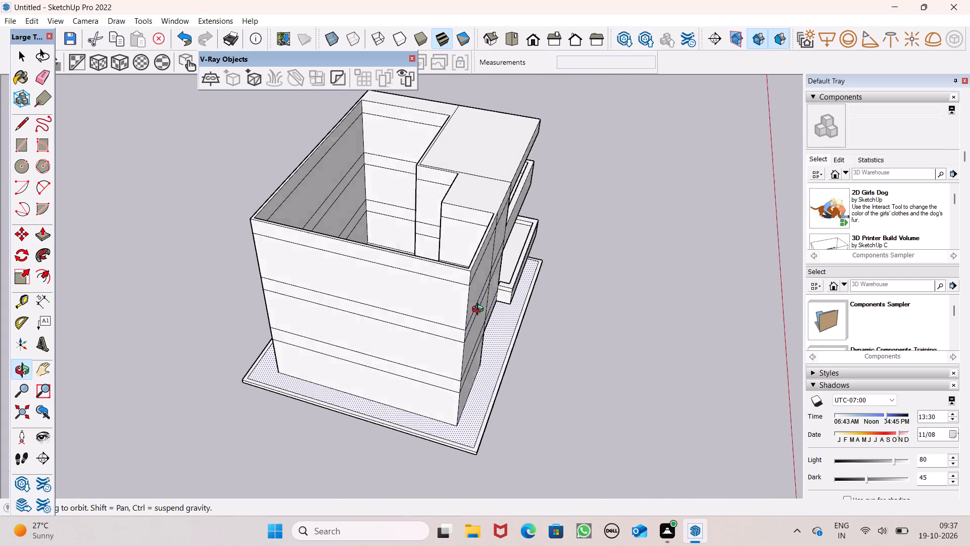
{"action": "middle_click_drag", "start_coordinate": [480, 310], "coordinate": [214, 214]}
{"action": "middle_click_drag", "start_coordinate": [602, 263], "coordinate": [447, 259]}
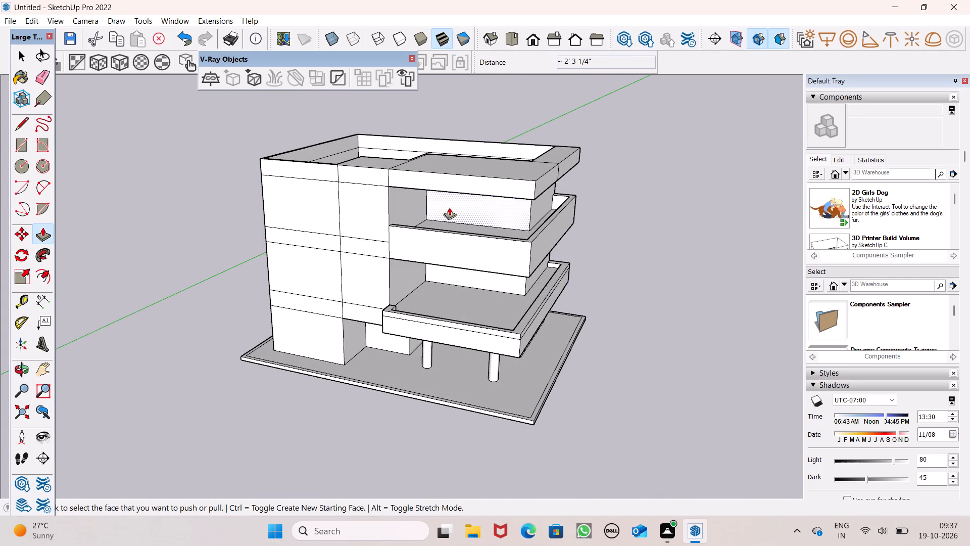
{"action": "scroll", "coordinate": [566, 214], "scroll_direction": "down", "scroll_amount": 2}
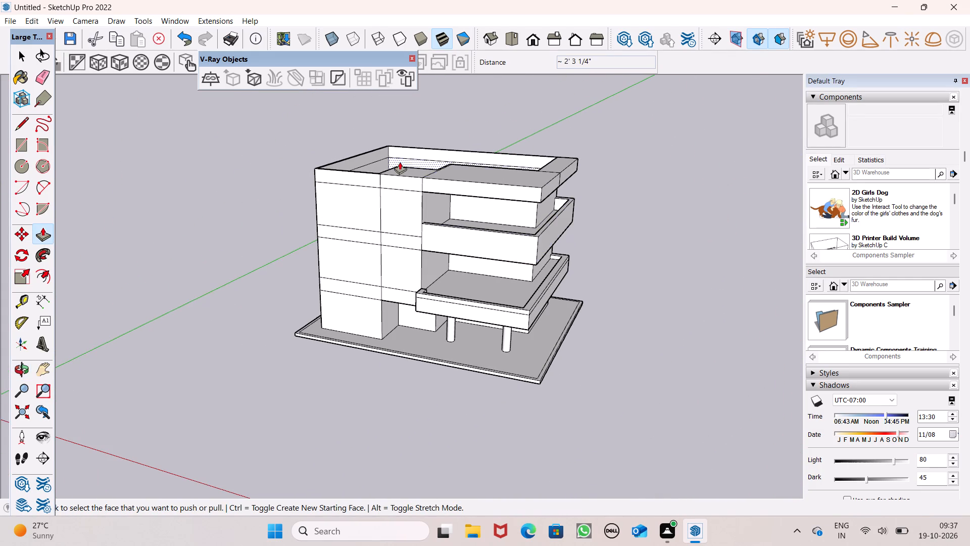
{"action": "middle_click_drag", "start_coordinate": [481, 210], "coordinate": [507, 308]}
{"action": "scroll", "coordinate": [506, 294], "scroll_direction": "up", "scroll_amount": 1}
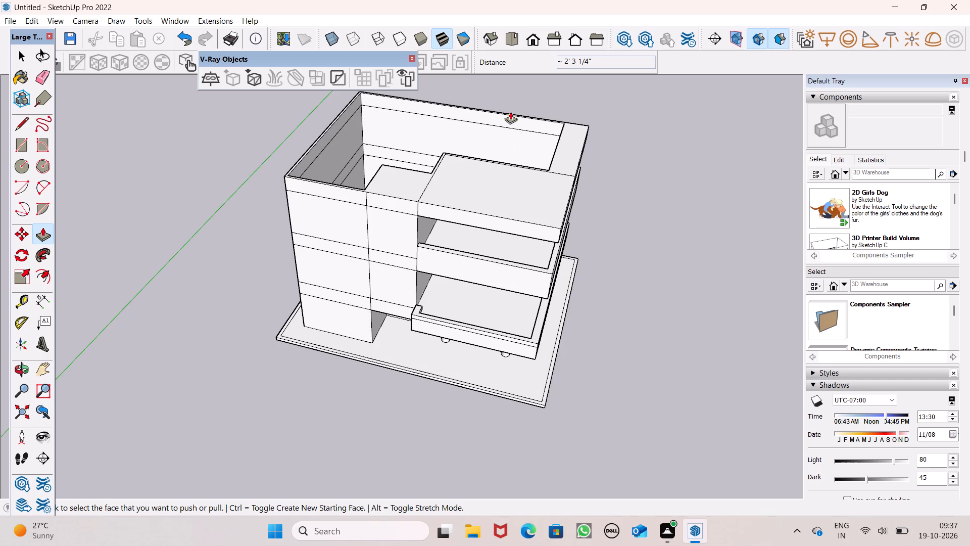
Draw a short line from the front bay's inner floor-edge corner to the adjoining edge of the roof canopy.
{"action": "scroll", "coordinate": [509, 118], "scroll_direction": "down", "scroll_amount": 4}
{"action": "middle_click_drag", "start_coordinate": [507, 194], "coordinate": [493, 286]}
{"action": "scroll", "coordinate": [473, 200], "scroll_direction": "up", "scroll_amount": 4}
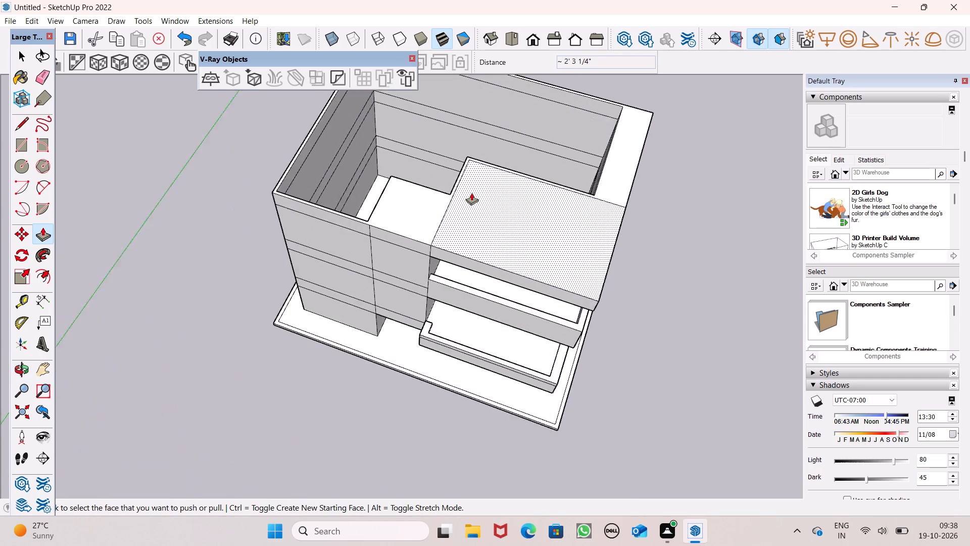
{"action": "scroll", "coordinate": [471, 193], "scroll_direction": "up", "scroll_amount": 8}
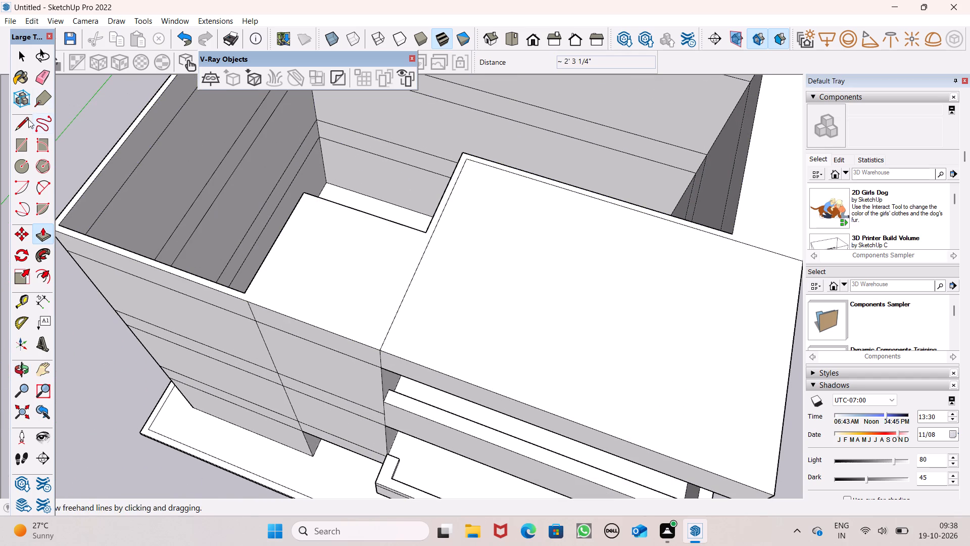
{"action": "left_click", "coordinate": [23, 122]}
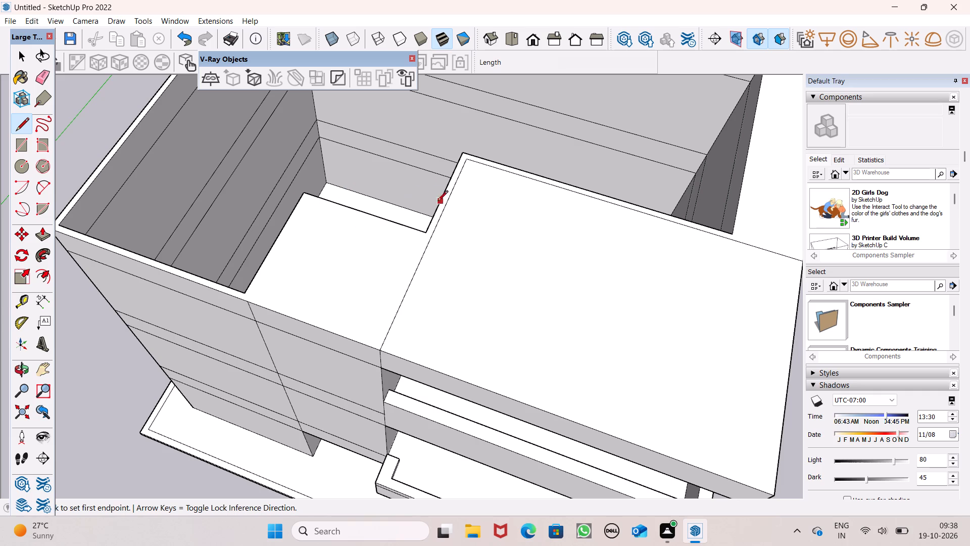
{"action": "scroll", "coordinate": [480, 217], "scroll_direction": "up", "scroll_amount": 5}
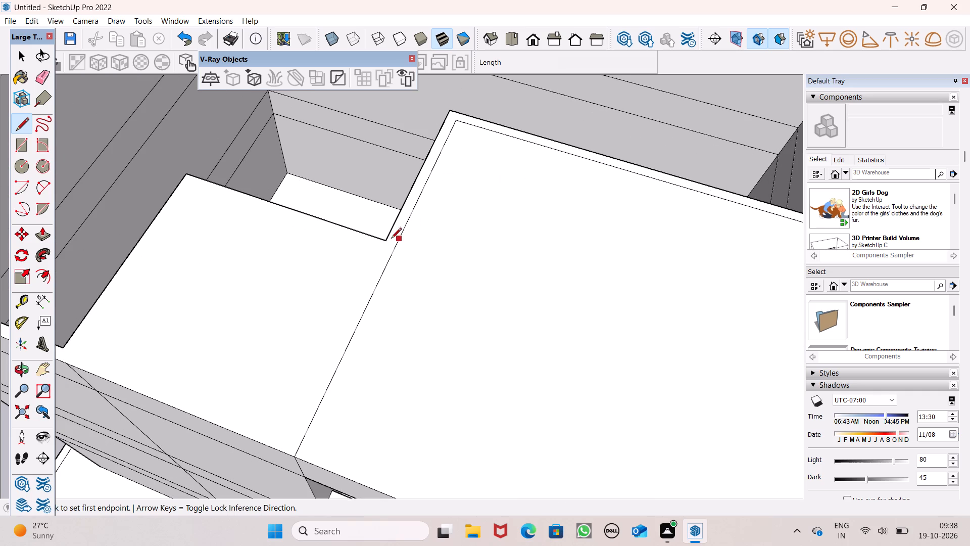
{"action": "left_click", "coordinate": [386, 241]}
{"action": "left_click", "coordinate": [399, 245]}
{"action": "scroll", "coordinate": [538, 186], "scroll_direction": "down", "scroll_amount": 8}
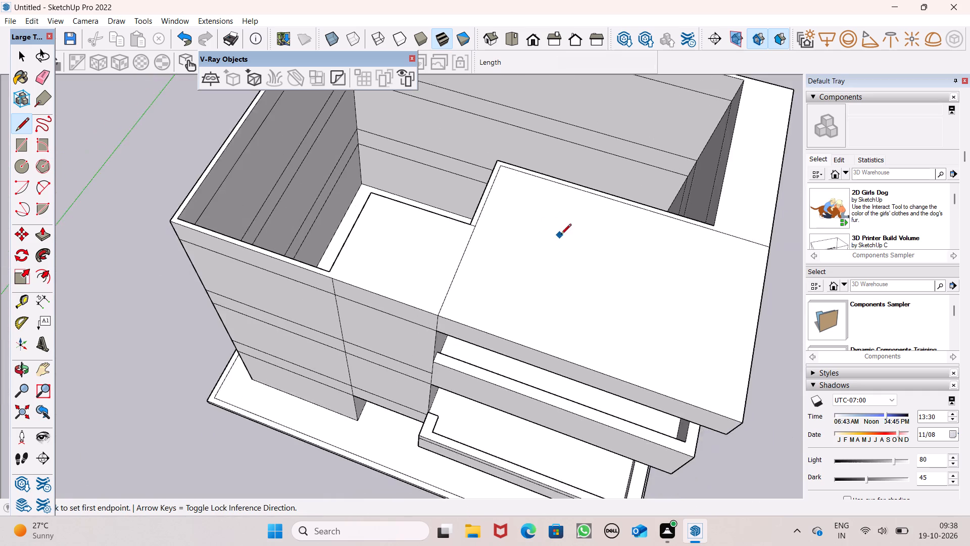
Examine the open interior and roof canopy from above, and the whole front facade.
{"action": "scroll", "coordinate": [566, 245], "scroll_direction": "down", "scroll_amount": 5}
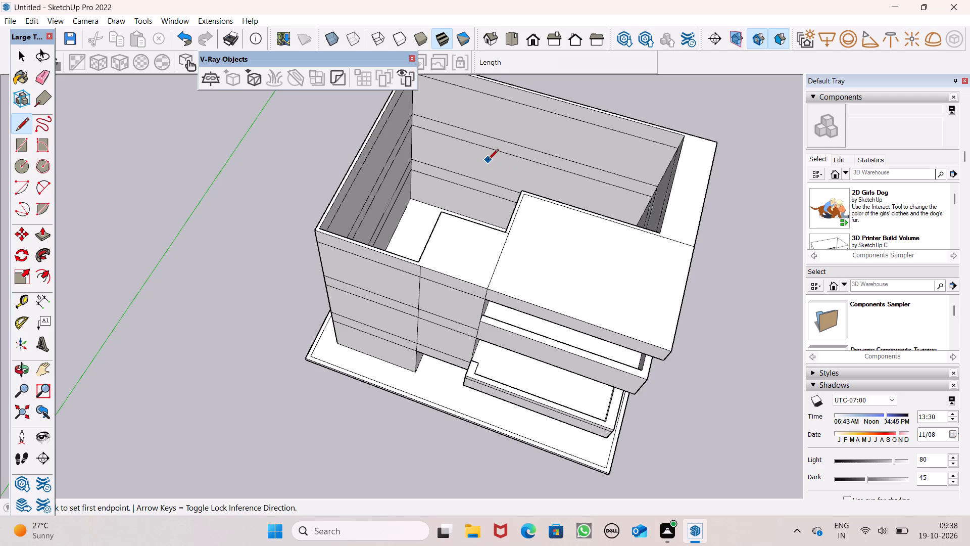
{"action": "middle_click_drag", "start_coordinate": [479, 166], "coordinate": [457, 211]}
{"action": "scroll", "coordinate": [456, 190], "scroll_direction": "up", "scroll_amount": 6}
{"action": "scroll", "coordinate": [453, 149], "scroll_direction": "down", "scroll_amount": 5}
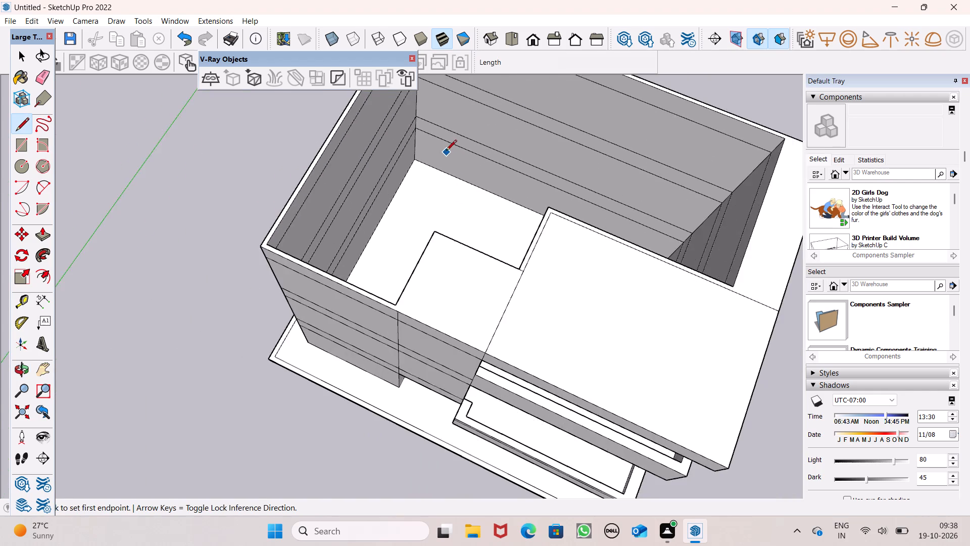
{"action": "scroll", "coordinate": [446, 151], "scroll_direction": "down", "scroll_amount": 5}
{"action": "middle_click_drag", "start_coordinate": [524, 272], "coordinate": [571, 20]}
{"action": "scroll", "coordinate": [572, 46], "scroll_direction": "up", "scroll_amount": 2}
{"action": "middle_click_drag", "start_coordinate": [490, 247], "coordinate": [513, 192]}
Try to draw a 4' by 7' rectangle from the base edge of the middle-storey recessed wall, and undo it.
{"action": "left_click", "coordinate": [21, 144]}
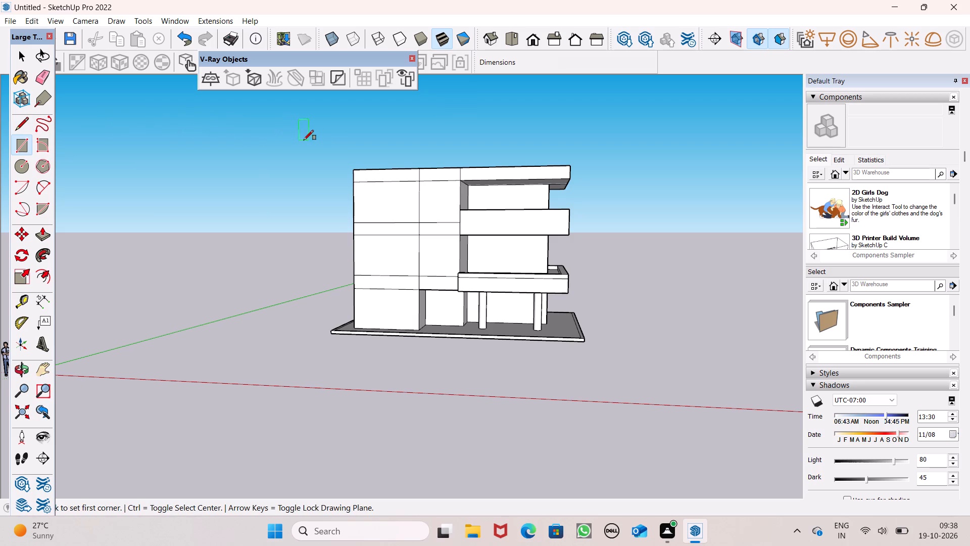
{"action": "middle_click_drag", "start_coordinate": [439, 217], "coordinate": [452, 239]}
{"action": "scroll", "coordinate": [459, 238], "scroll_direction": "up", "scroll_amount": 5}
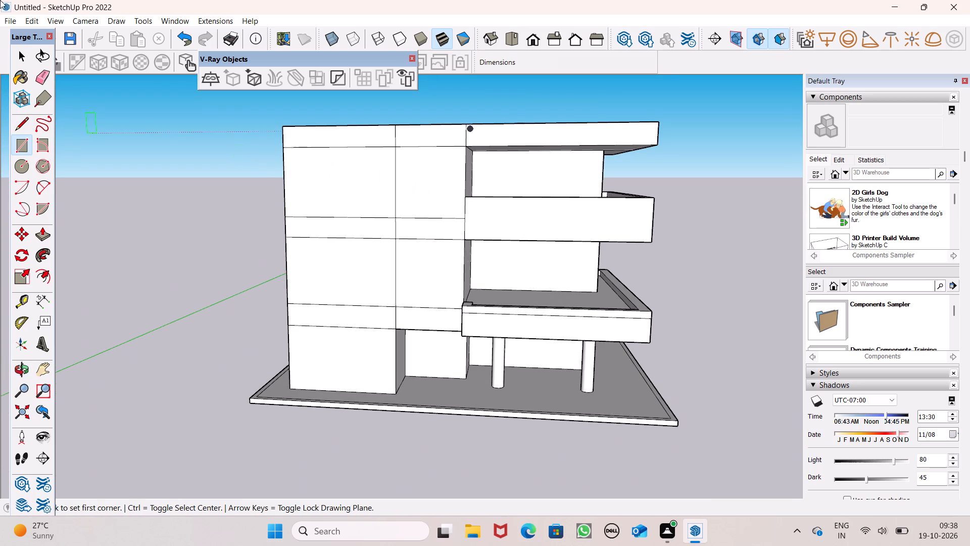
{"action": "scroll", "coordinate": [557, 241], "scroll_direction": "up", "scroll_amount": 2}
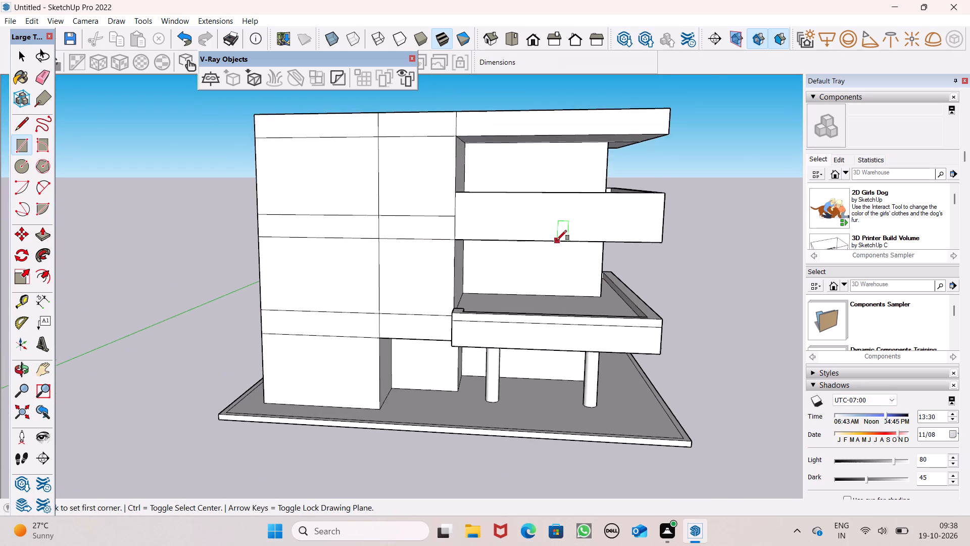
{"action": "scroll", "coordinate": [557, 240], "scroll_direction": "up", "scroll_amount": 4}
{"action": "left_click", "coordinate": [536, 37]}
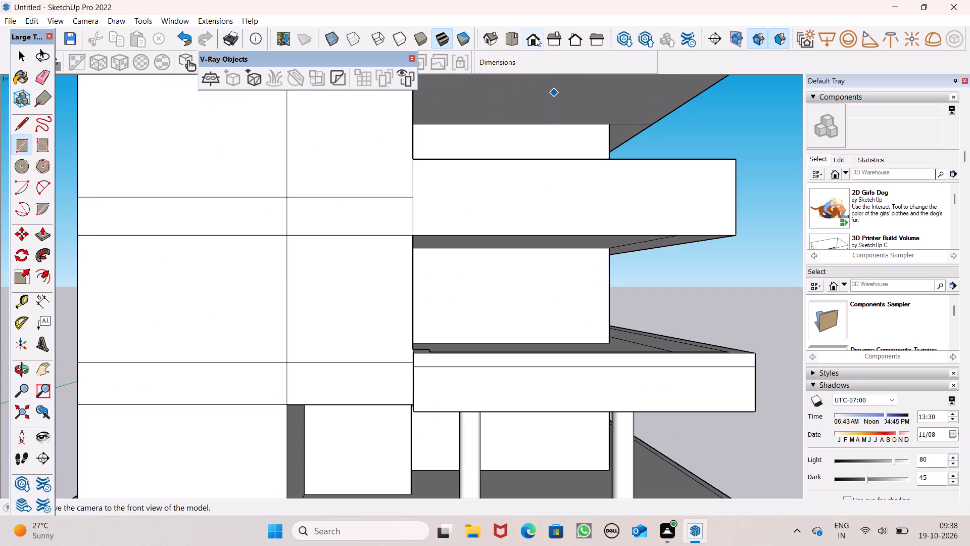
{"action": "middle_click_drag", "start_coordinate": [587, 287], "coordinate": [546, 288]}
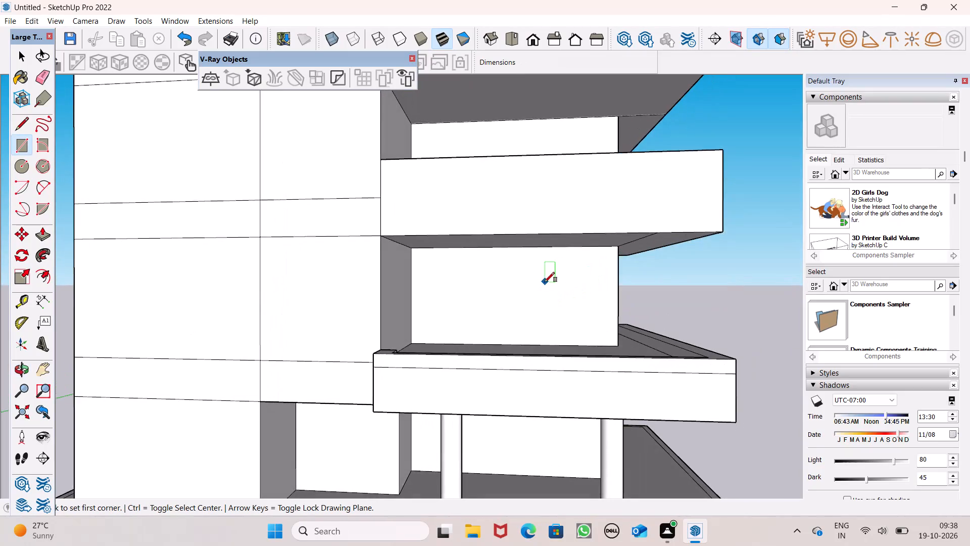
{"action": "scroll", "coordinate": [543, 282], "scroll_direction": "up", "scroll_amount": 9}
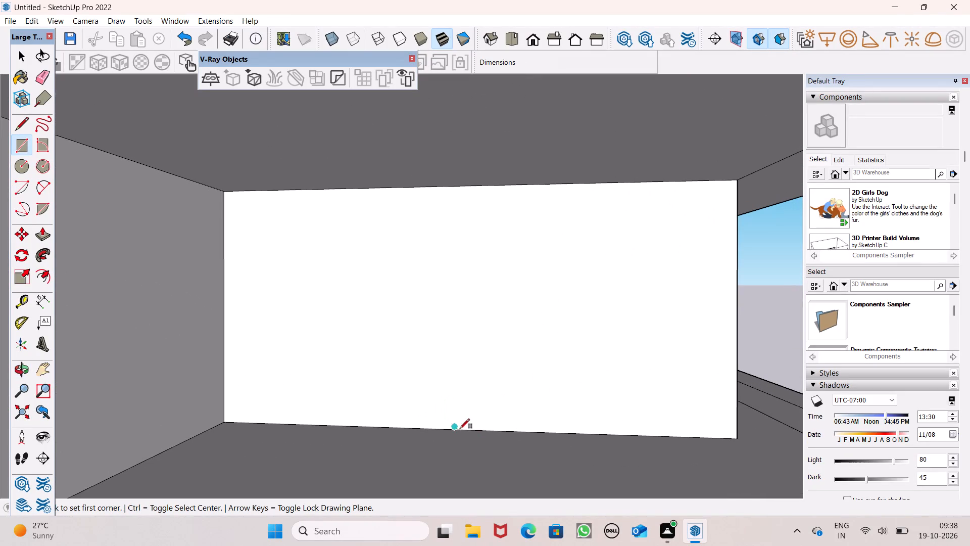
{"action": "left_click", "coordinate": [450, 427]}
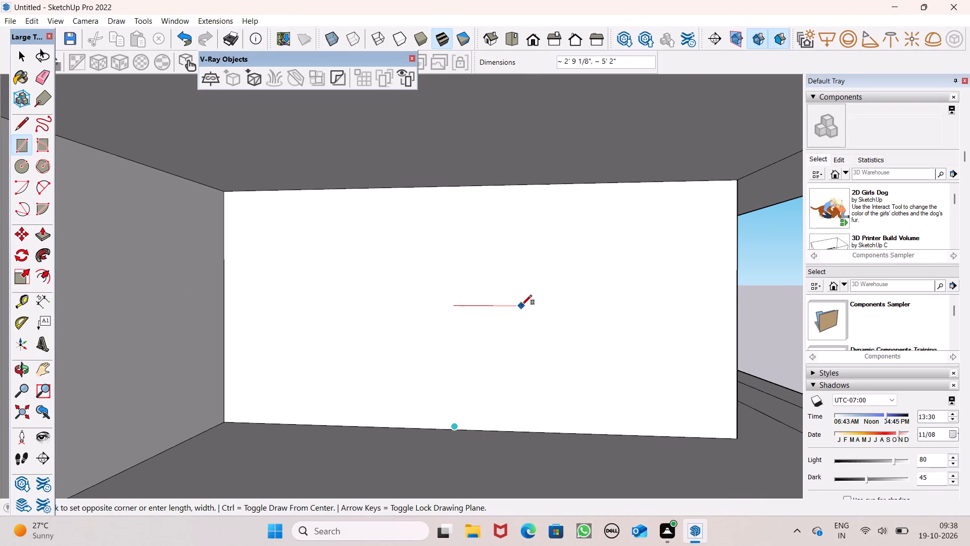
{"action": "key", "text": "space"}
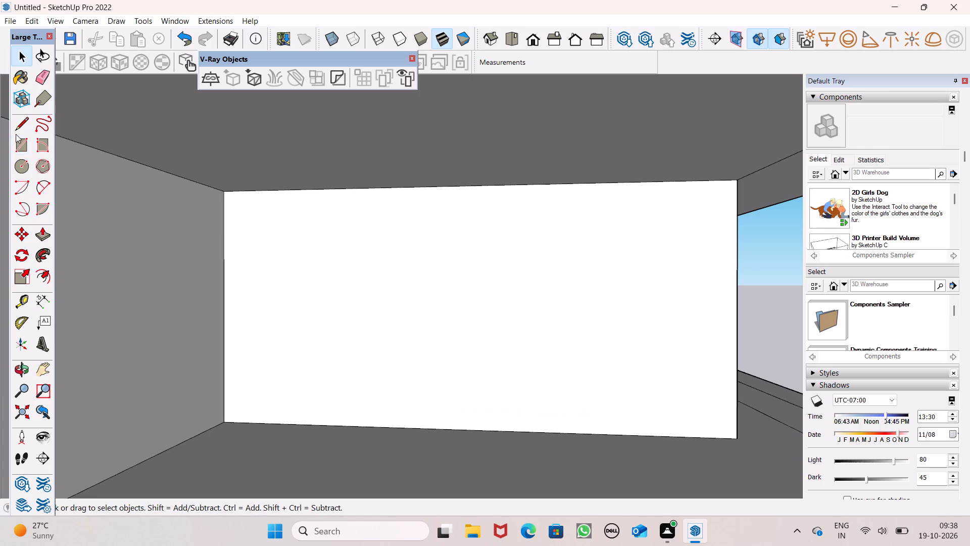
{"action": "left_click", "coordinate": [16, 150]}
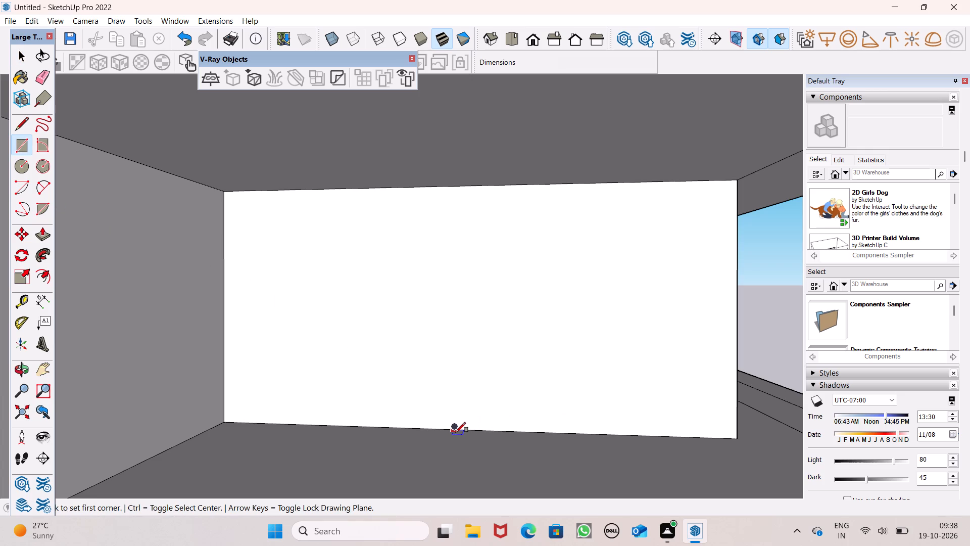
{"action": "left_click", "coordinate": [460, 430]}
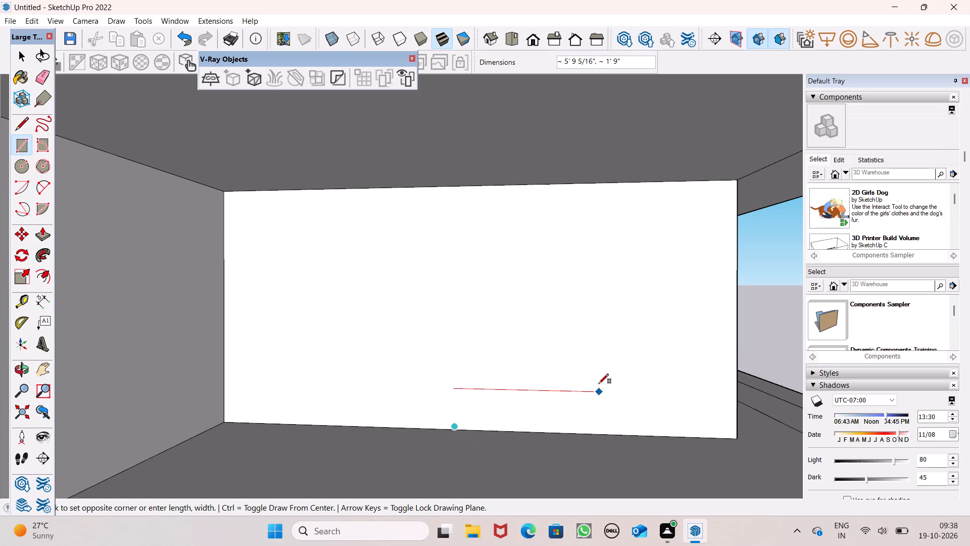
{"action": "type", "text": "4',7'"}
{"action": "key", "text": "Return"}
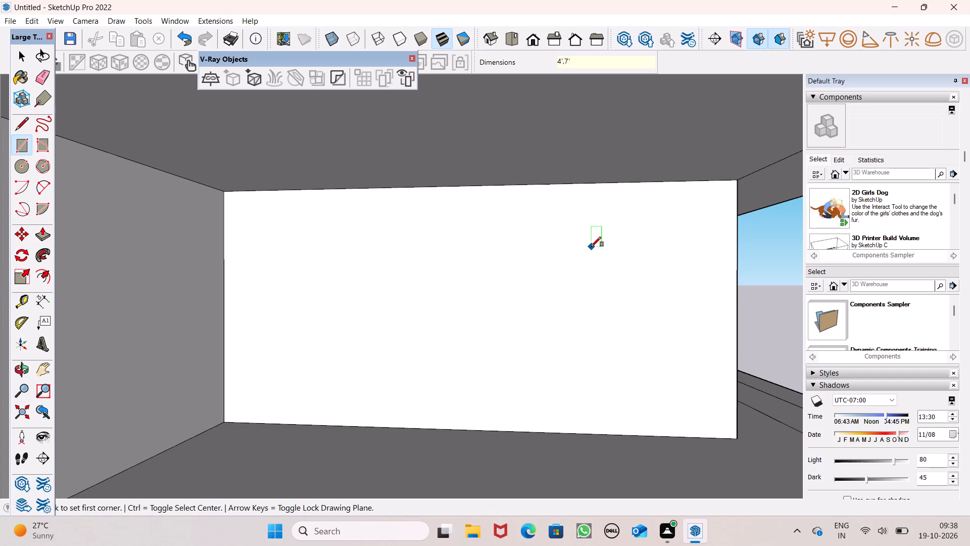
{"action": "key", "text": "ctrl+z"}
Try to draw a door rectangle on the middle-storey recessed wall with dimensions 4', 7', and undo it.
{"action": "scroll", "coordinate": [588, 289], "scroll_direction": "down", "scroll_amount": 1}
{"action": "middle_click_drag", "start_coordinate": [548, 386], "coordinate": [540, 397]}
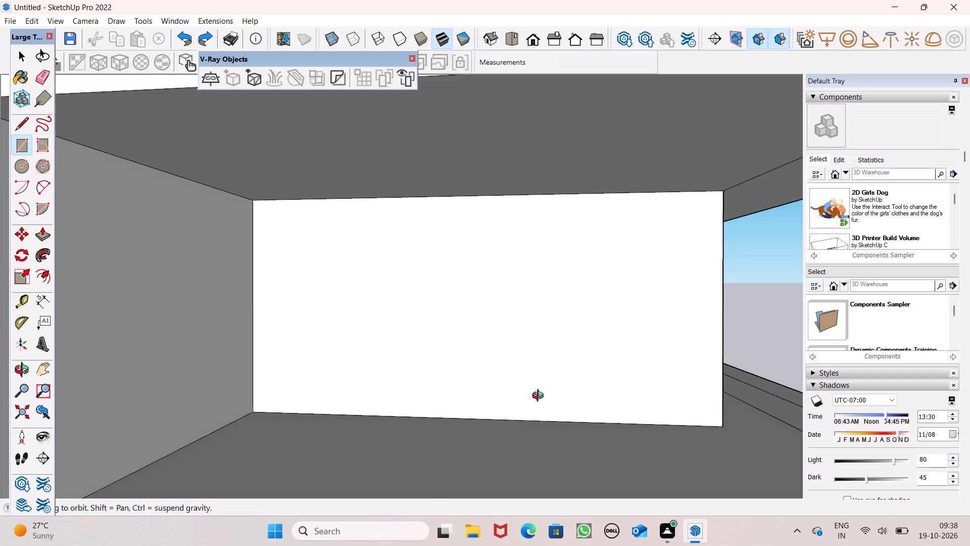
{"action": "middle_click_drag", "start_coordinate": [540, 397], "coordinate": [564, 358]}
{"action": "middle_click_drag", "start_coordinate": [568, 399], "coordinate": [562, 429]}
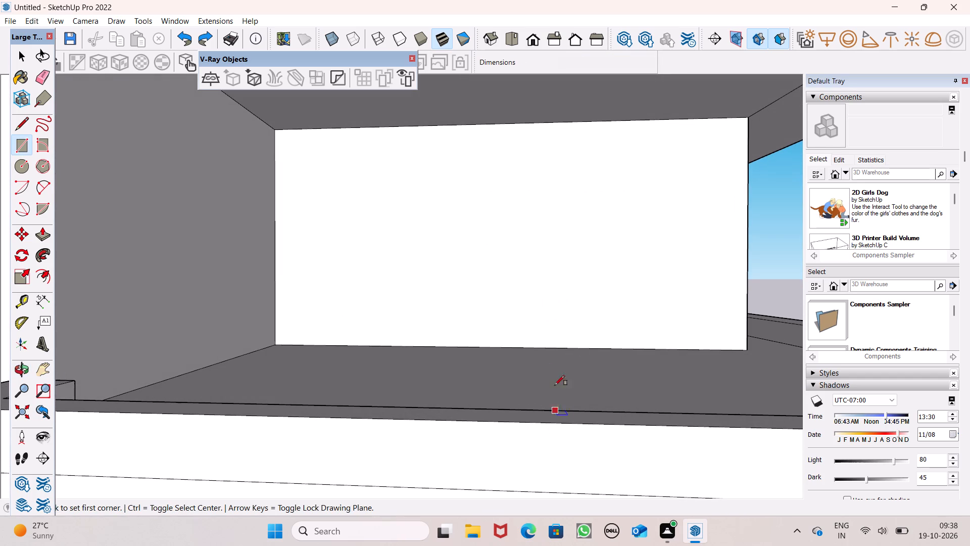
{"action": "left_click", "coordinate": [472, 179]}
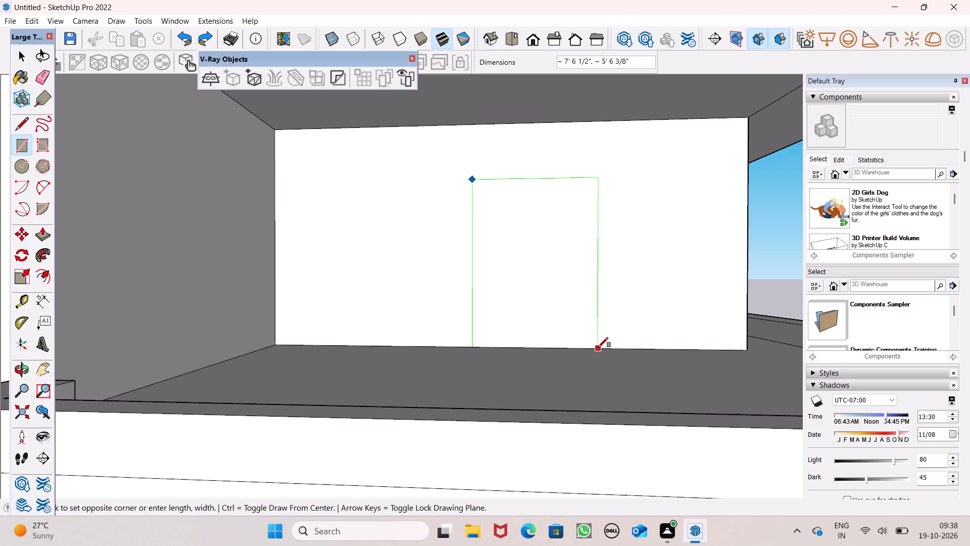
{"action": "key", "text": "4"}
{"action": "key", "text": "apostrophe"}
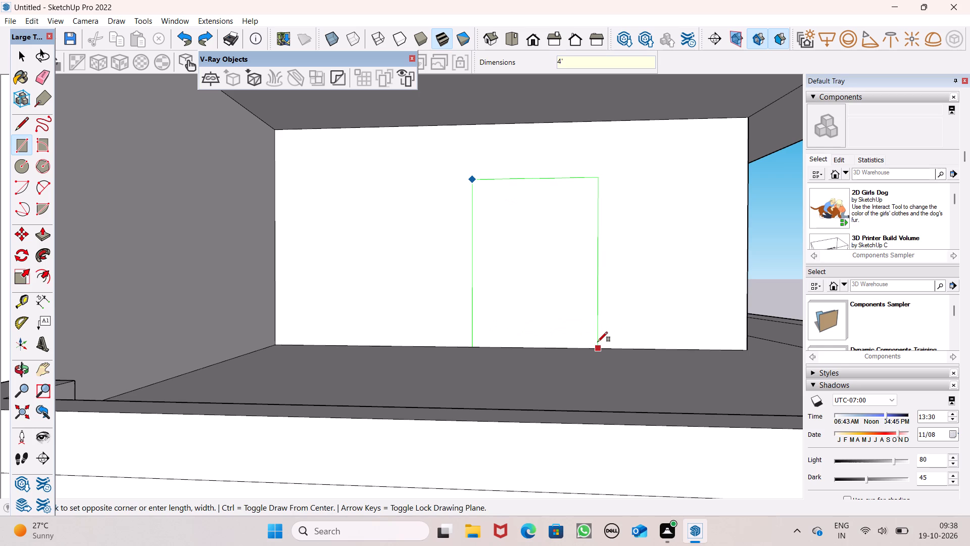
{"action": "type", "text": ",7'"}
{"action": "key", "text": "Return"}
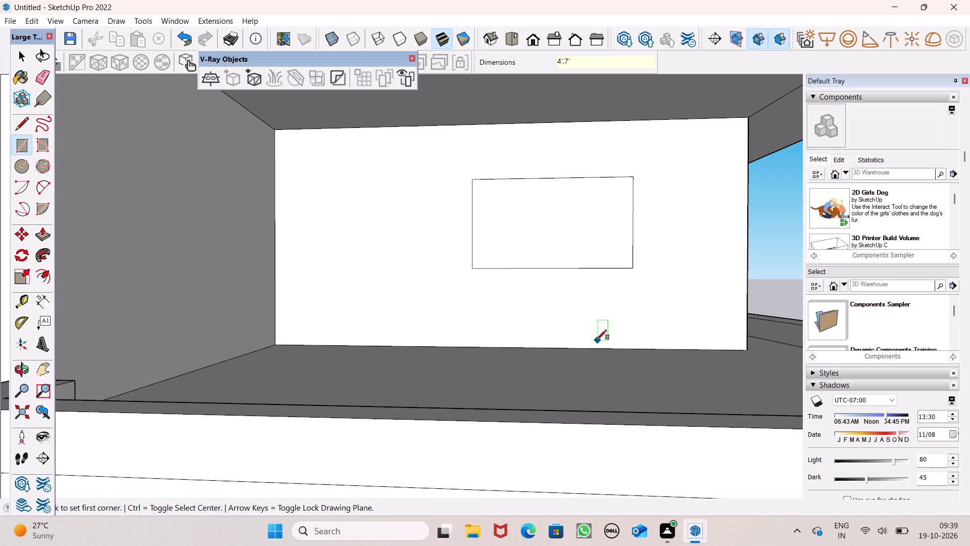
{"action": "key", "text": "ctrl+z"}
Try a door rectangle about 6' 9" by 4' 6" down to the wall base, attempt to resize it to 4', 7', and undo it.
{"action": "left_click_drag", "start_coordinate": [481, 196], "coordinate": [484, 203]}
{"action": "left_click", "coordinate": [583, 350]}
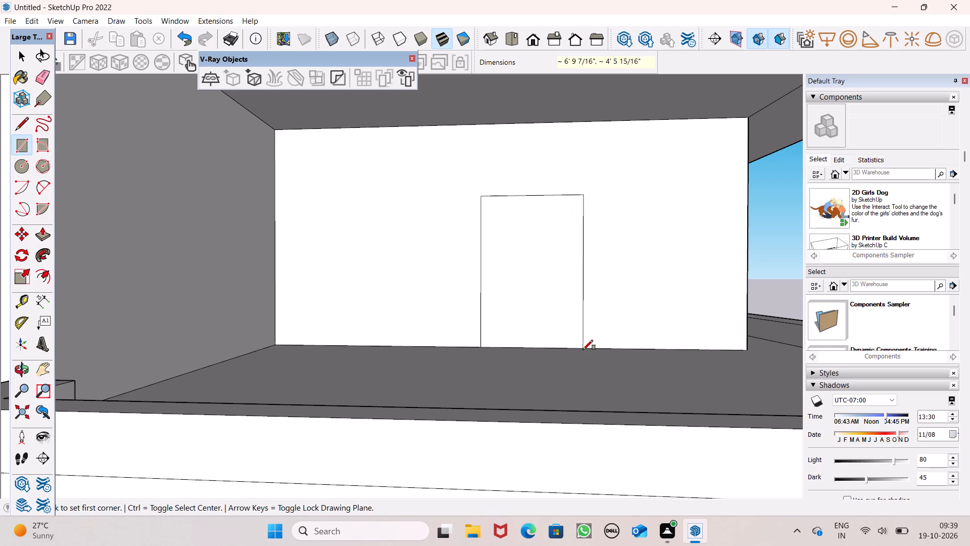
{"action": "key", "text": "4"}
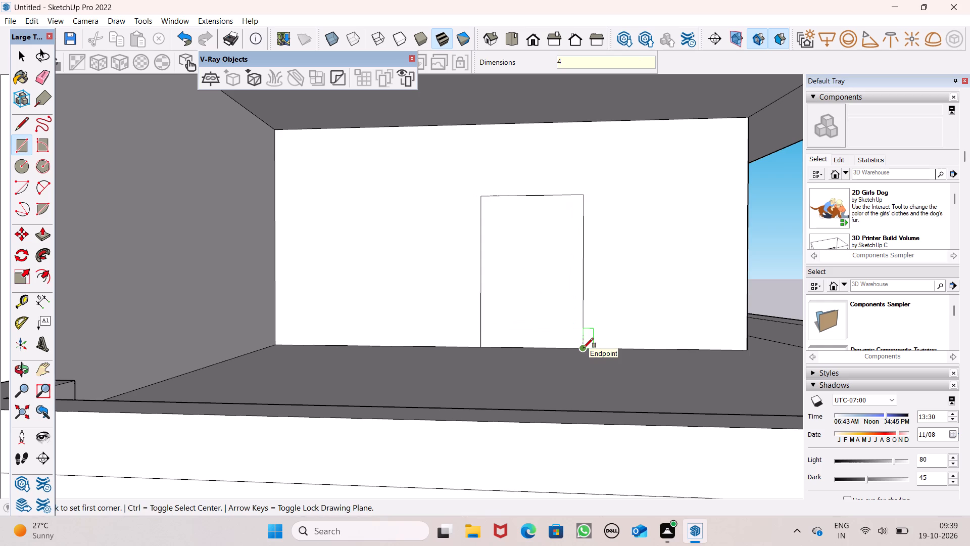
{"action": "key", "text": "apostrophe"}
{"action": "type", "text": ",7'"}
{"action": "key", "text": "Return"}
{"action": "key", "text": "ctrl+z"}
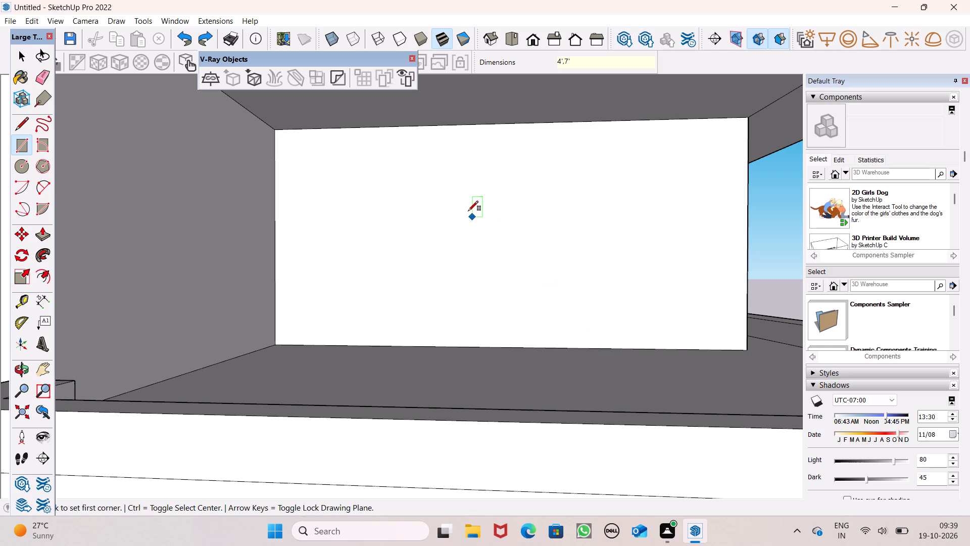
Draw a door rectangle 7' high by 4' wide on the middle-storey recessed wall above the lower canopy.
{"action": "left_click", "coordinate": [491, 187]}
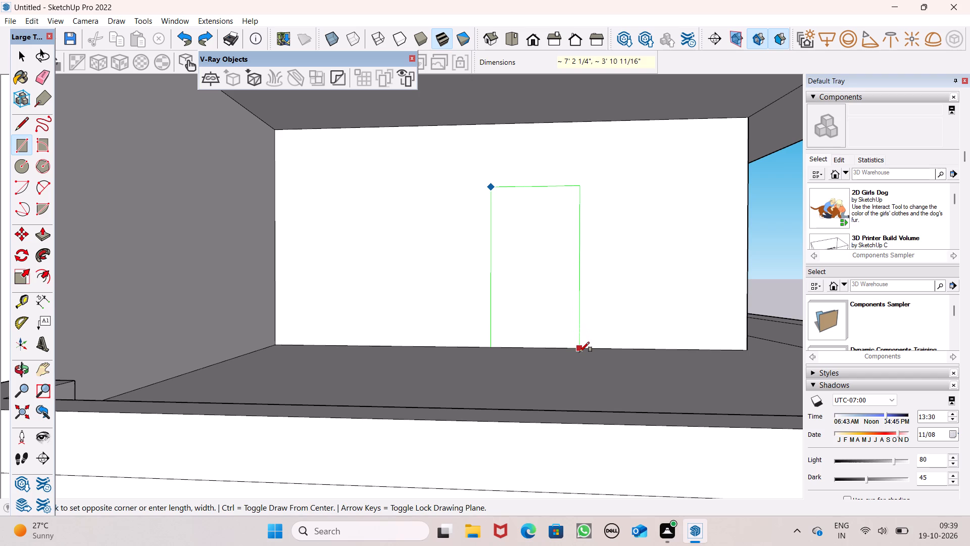
{"action": "key", "text": "3"}
{"action": "key", "text": "BackSpace"}
{"action": "key", "text": "7"}
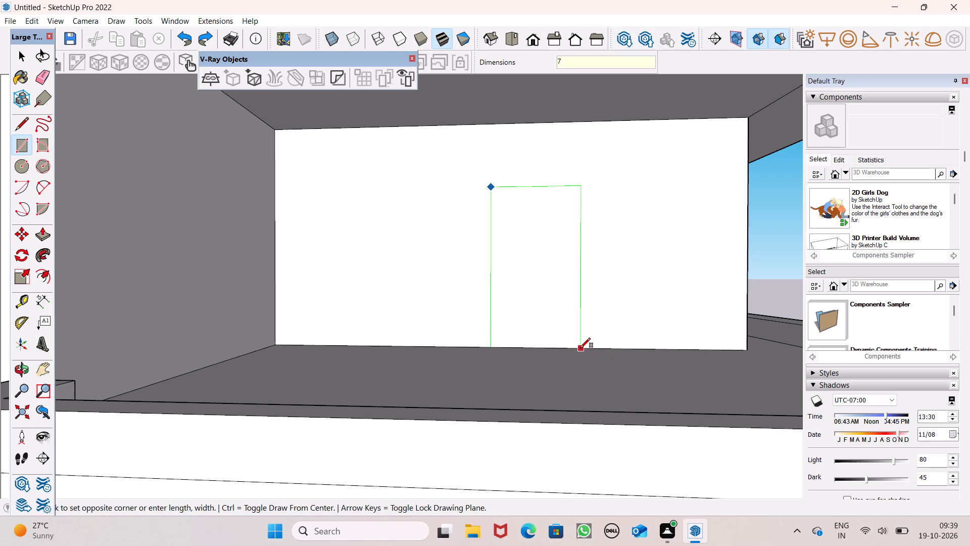
{"action": "type", "text": "',"}
{"action": "type", "text": "4'"}
{"action": "key", "text": "Return"}
{"action": "key", "text": "space"}
Move the door rectangle about 2' 11" toward the building's outer corner, with its bottom edge on the wall's base.
{"action": "middle_click_drag", "start_coordinate": [652, 355], "coordinate": [652, 369]}
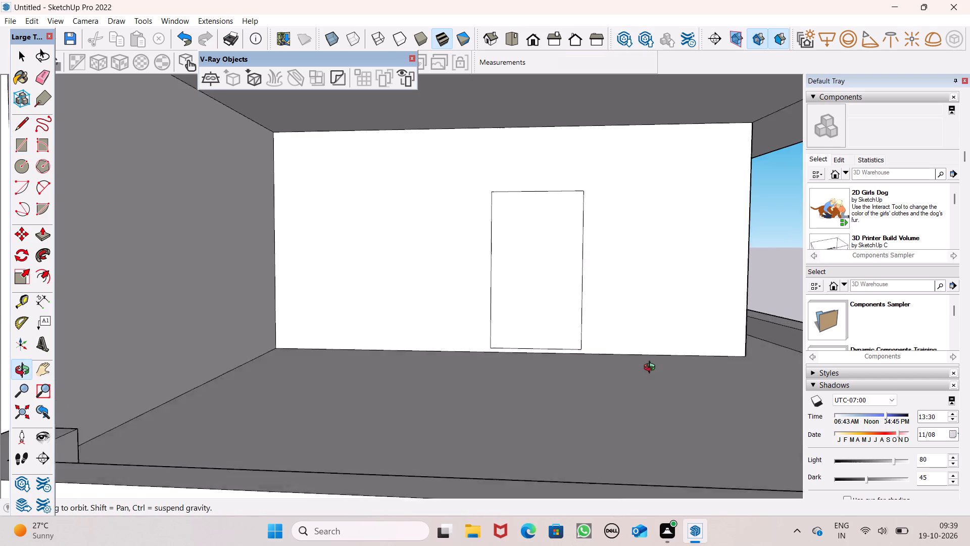
{"action": "middle_click_drag", "start_coordinate": [652, 369], "coordinate": [650, 387]}
{"action": "scroll", "coordinate": [784, 341], "scroll_direction": "up", "scroll_amount": 4}
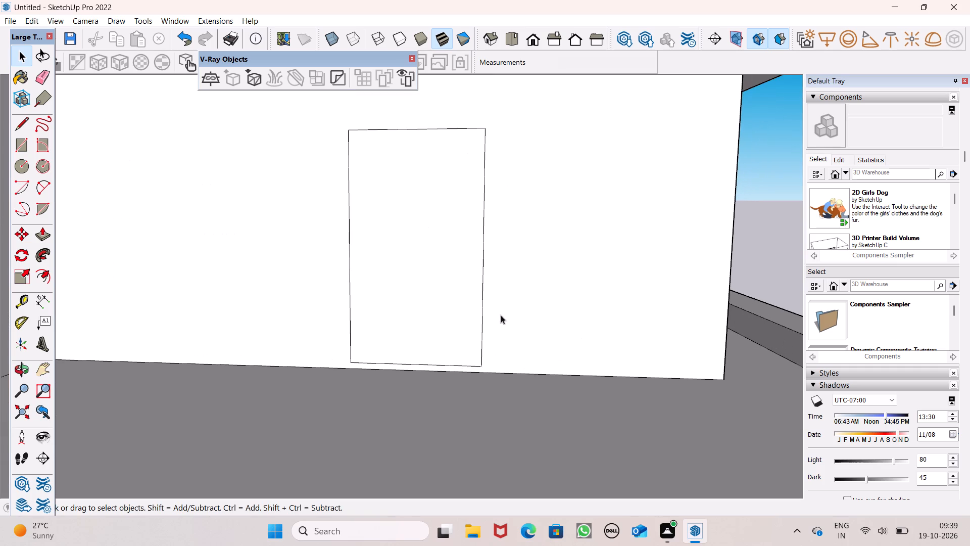
{"action": "double_click", "coordinate": [480, 315]}
{"action": "key", "text": "m"}
{"action": "key", "text": "Return"}
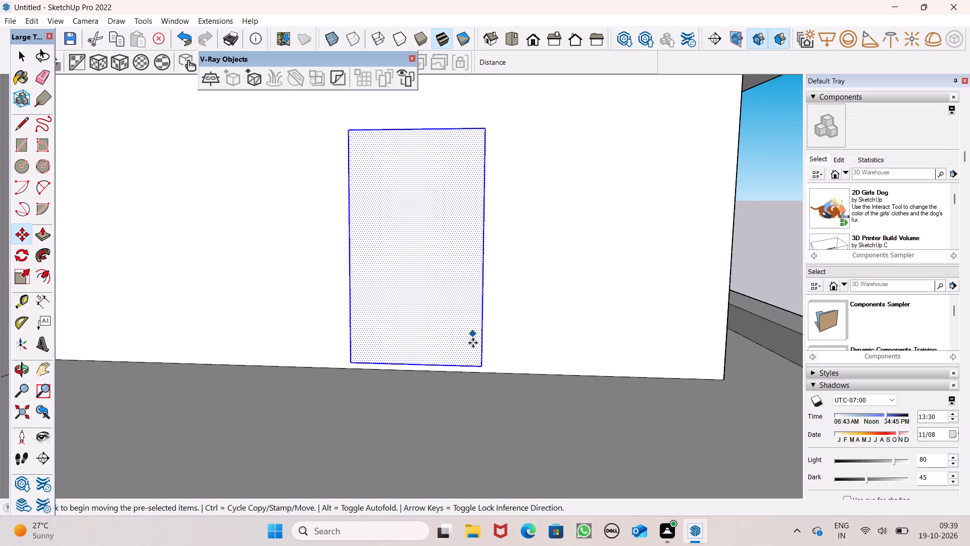
{"action": "left_click_drag", "start_coordinate": [484, 369], "coordinate": [569, 382]}
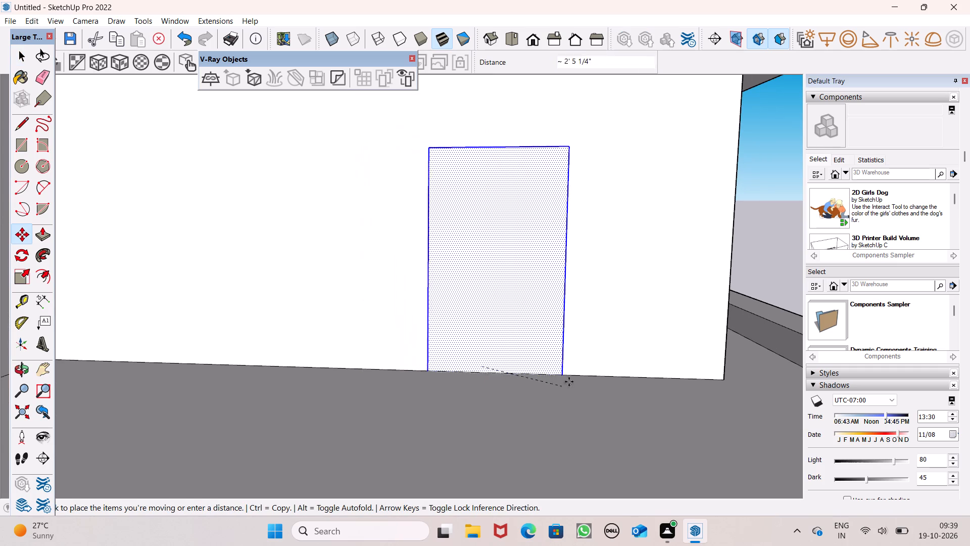
{"action": "left_click_drag", "start_coordinate": [569, 382], "coordinate": [580, 375]}
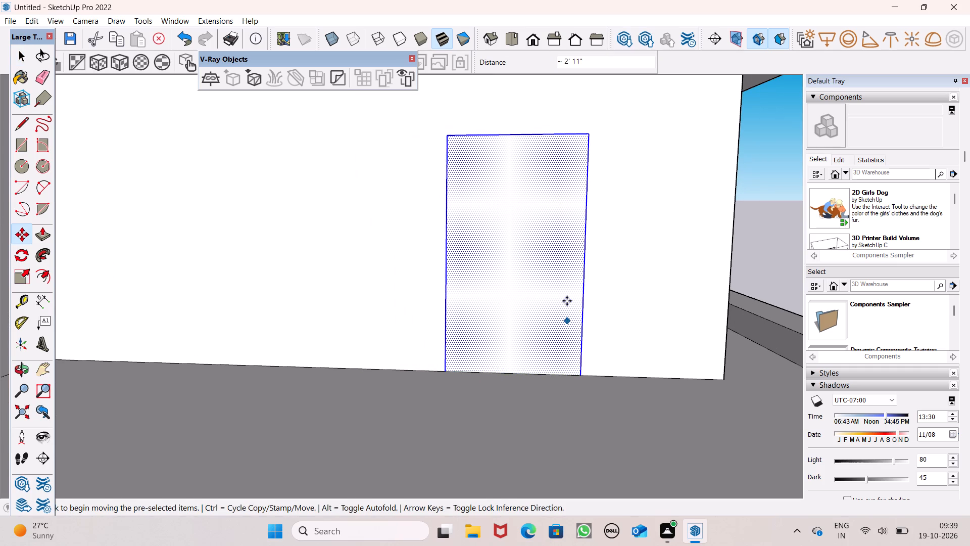
{"action": "scroll", "coordinate": [560, 274], "scroll_direction": "down", "scroll_amount": 9}
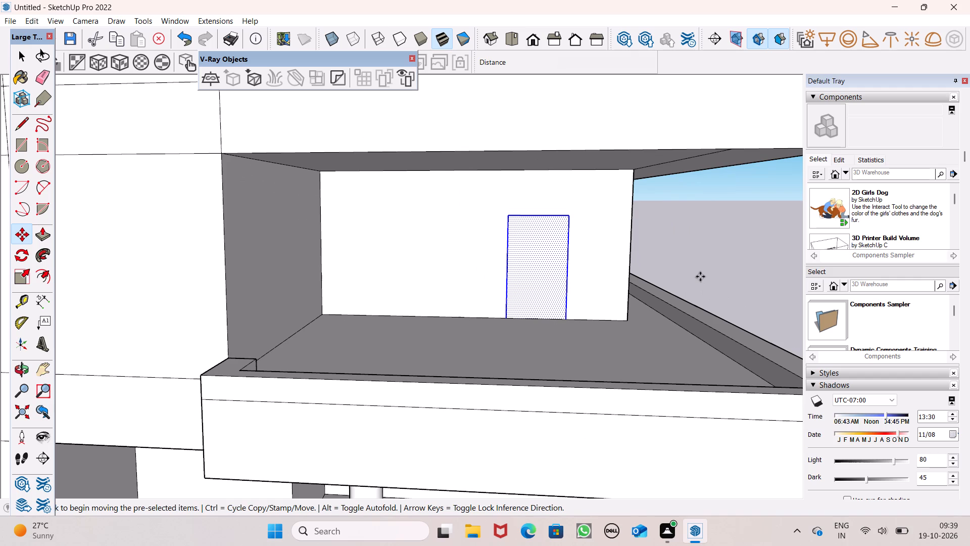
{"action": "scroll", "coordinate": [585, 221], "scroll_direction": "down", "scroll_amount": 6}
{"action": "scroll", "coordinate": [638, 257], "scroll_direction": "down", "scroll_amount": 6}
{"action": "scroll", "coordinate": [635, 116], "scroll_direction": "up", "scroll_amount": 4}
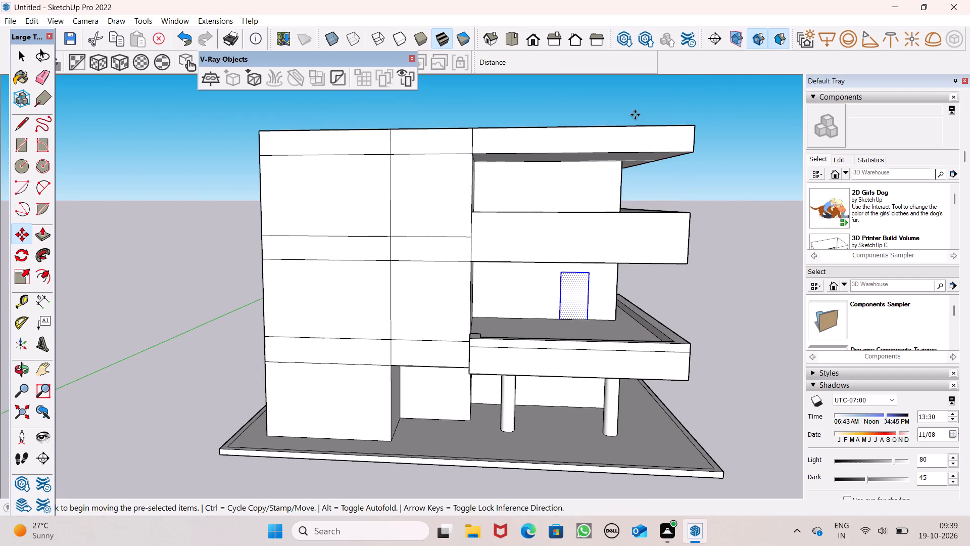
Copy the middle-storey door rectangle straight up onto the recessed wall of the top storey.
{"action": "scroll", "coordinate": [607, 280], "scroll_direction": "up", "scroll_amount": 4}
{"action": "left_click_drag", "start_coordinate": [580, 341], "coordinate": [587, 310]}
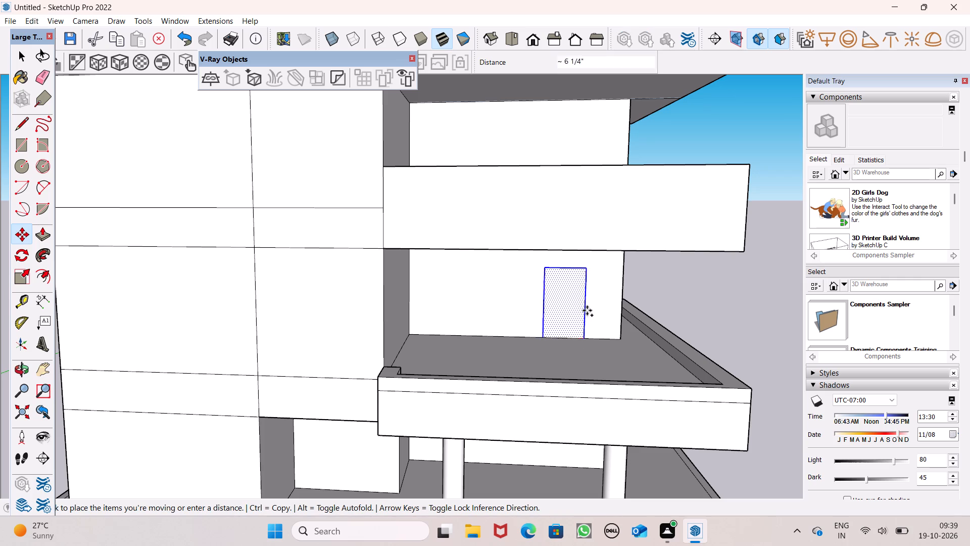
{"action": "left_click_drag", "start_coordinate": [587, 310], "coordinate": [585, 167]}
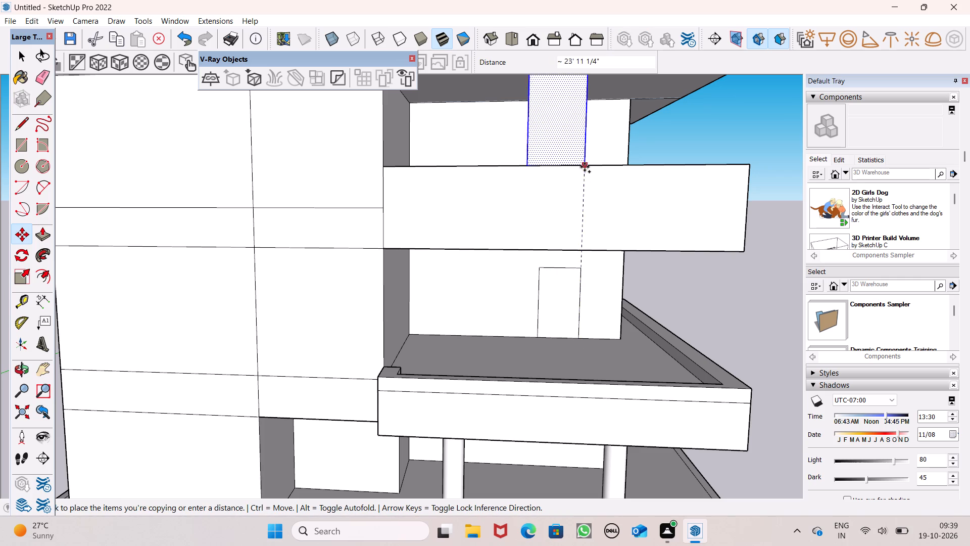
{"action": "left_click_drag", "start_coordinate": [585, 167], "coordinate": [585, 179]}
Move the copied top-storey door about 2' 7" down so its bottom edge sits on the wall's base.
{"action": "middle_click_drag", "start_coordinate": [680, 222], "coordinate": [625, 301]}
{"action": "scroll", "coordinate": [600, 218], "scroll_direction": "up", "scroll_amount": 5}
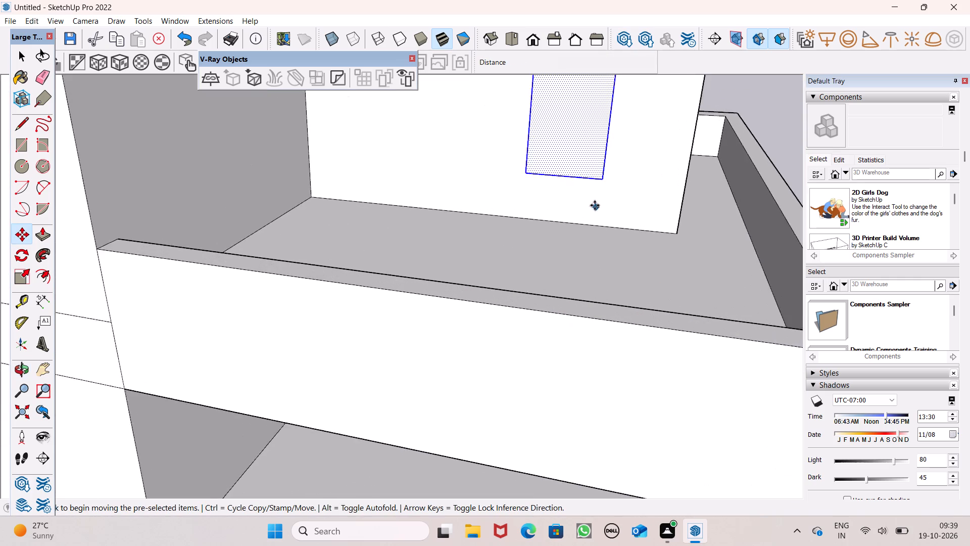
{"action": "scroll", "coordinate": [595, 205], "scroll_direction": "up", "scroll_amount": 6}
{"action": "left_click_drag", "start_coordinate": [585, 162], "coordinate": [588, 243]}
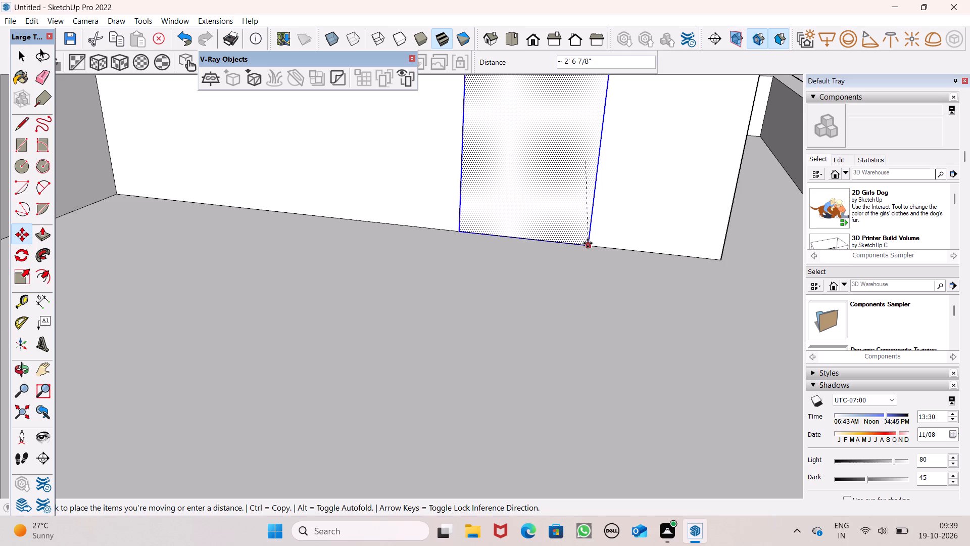
{"action": "left_click_drag", "start_coordinate": [588, 243], "coordinate": [581, 245]}
{"action": "scroll", "coordinate": [669, 230], "scroll_direction": "down", "scroll_amount": 6}
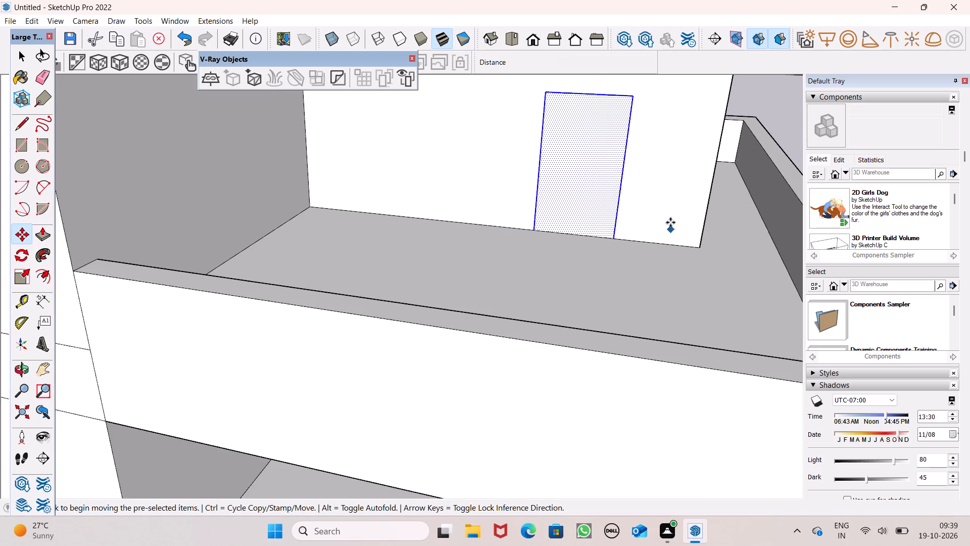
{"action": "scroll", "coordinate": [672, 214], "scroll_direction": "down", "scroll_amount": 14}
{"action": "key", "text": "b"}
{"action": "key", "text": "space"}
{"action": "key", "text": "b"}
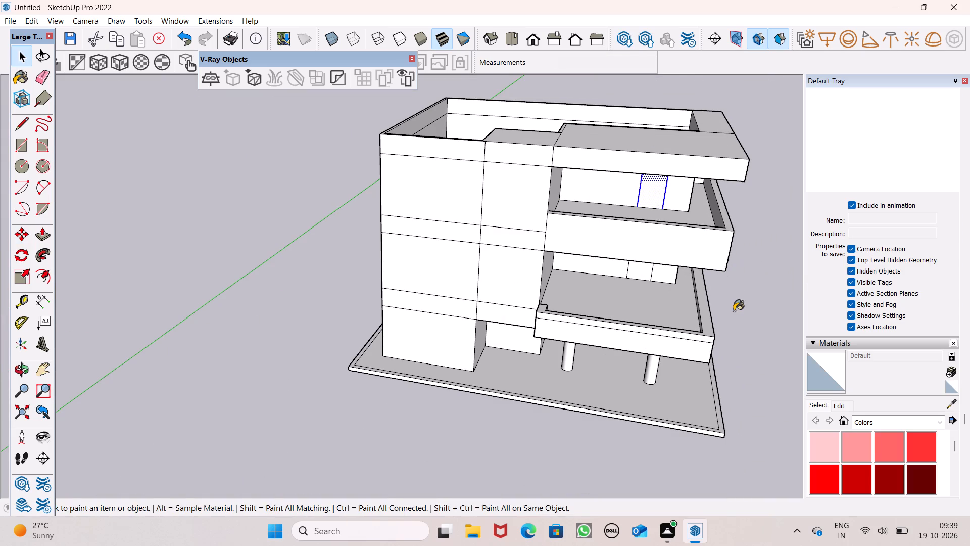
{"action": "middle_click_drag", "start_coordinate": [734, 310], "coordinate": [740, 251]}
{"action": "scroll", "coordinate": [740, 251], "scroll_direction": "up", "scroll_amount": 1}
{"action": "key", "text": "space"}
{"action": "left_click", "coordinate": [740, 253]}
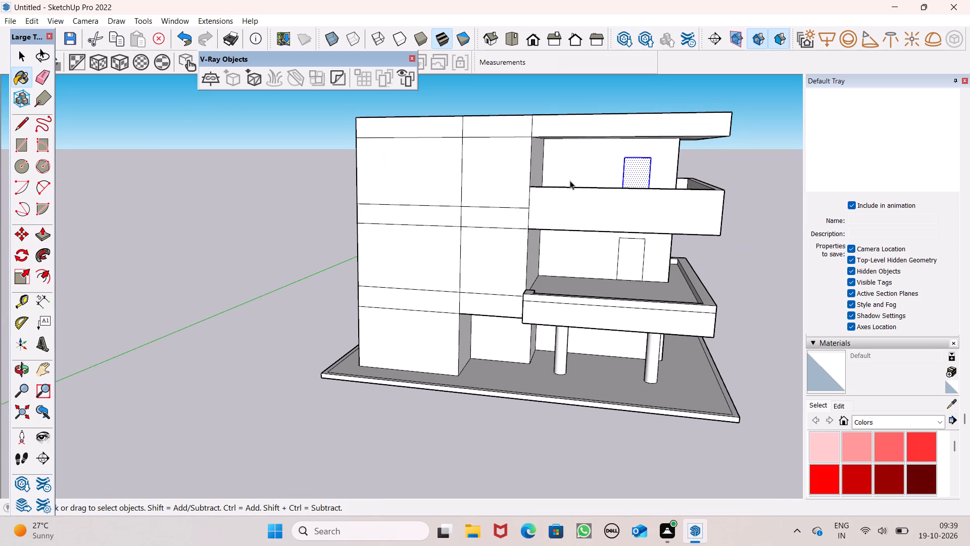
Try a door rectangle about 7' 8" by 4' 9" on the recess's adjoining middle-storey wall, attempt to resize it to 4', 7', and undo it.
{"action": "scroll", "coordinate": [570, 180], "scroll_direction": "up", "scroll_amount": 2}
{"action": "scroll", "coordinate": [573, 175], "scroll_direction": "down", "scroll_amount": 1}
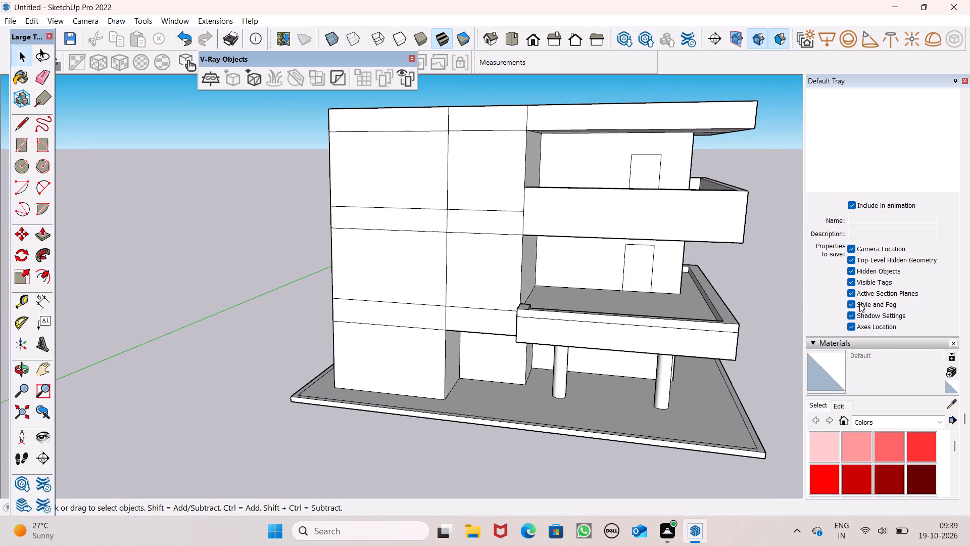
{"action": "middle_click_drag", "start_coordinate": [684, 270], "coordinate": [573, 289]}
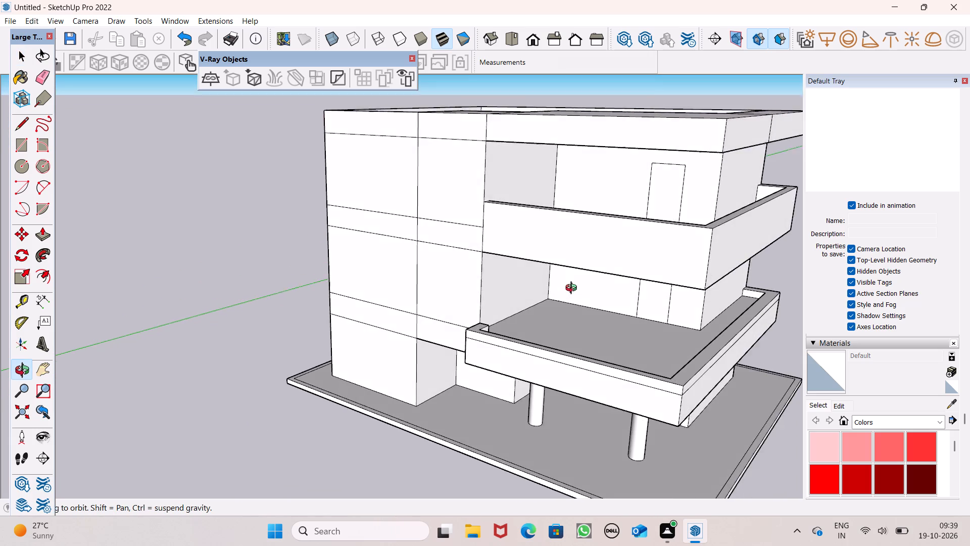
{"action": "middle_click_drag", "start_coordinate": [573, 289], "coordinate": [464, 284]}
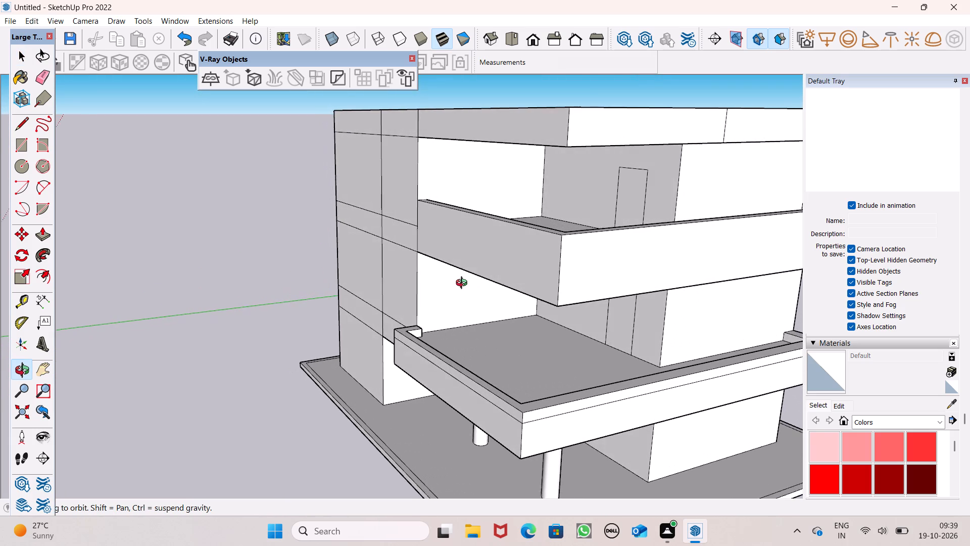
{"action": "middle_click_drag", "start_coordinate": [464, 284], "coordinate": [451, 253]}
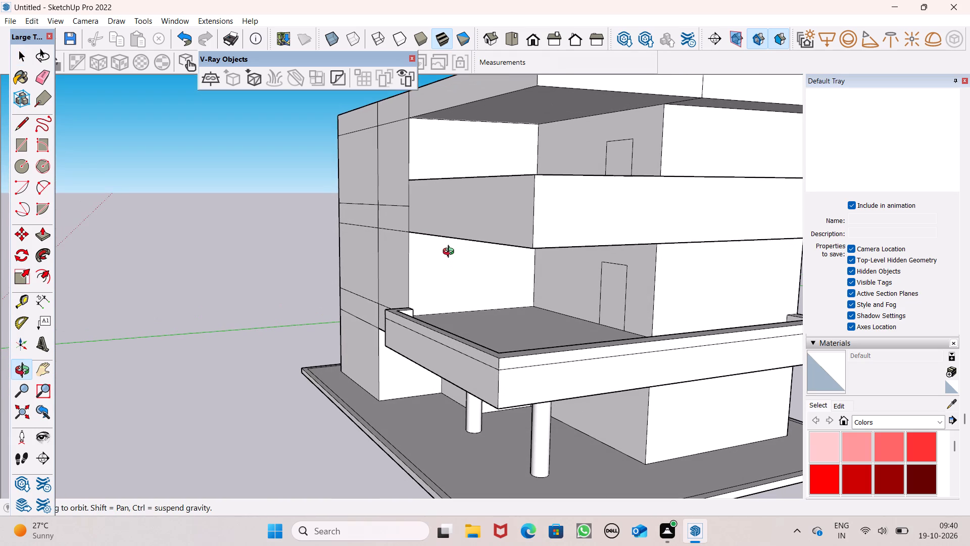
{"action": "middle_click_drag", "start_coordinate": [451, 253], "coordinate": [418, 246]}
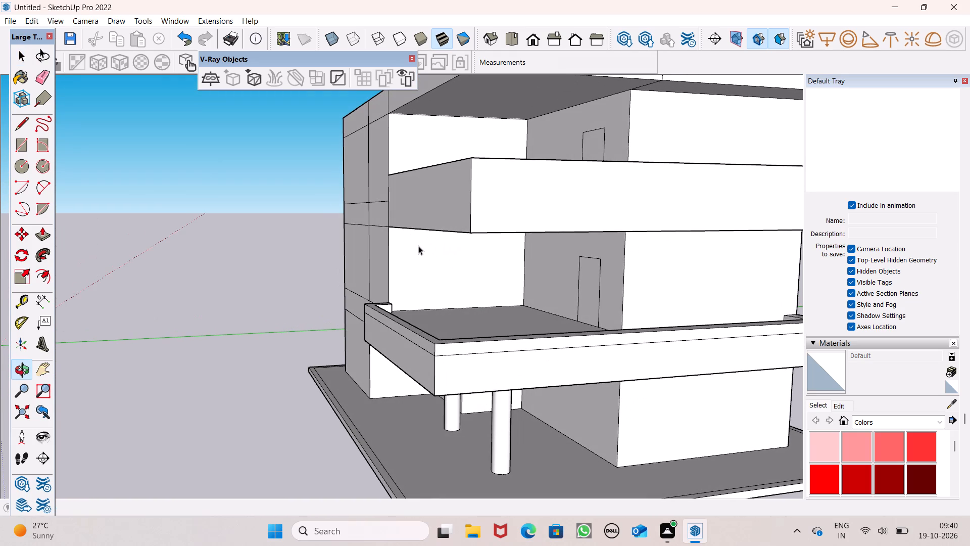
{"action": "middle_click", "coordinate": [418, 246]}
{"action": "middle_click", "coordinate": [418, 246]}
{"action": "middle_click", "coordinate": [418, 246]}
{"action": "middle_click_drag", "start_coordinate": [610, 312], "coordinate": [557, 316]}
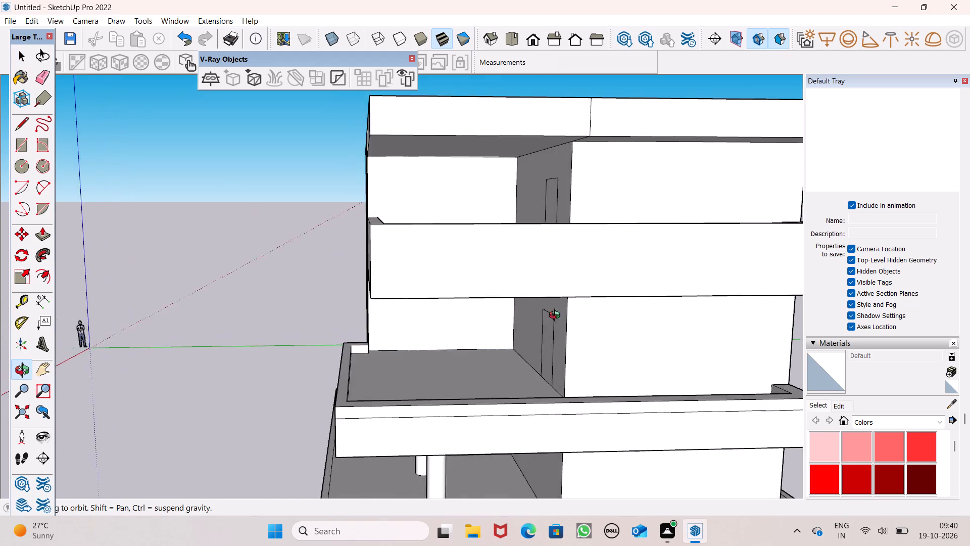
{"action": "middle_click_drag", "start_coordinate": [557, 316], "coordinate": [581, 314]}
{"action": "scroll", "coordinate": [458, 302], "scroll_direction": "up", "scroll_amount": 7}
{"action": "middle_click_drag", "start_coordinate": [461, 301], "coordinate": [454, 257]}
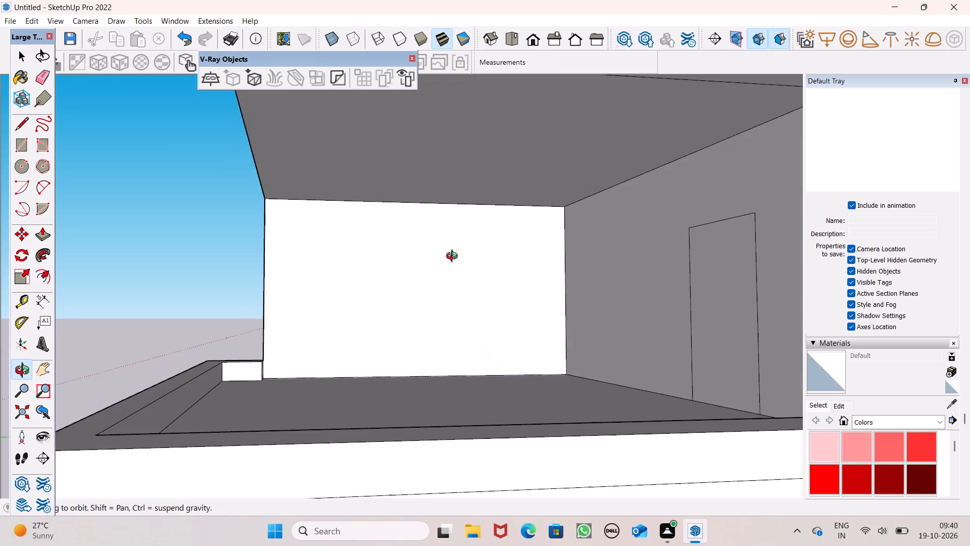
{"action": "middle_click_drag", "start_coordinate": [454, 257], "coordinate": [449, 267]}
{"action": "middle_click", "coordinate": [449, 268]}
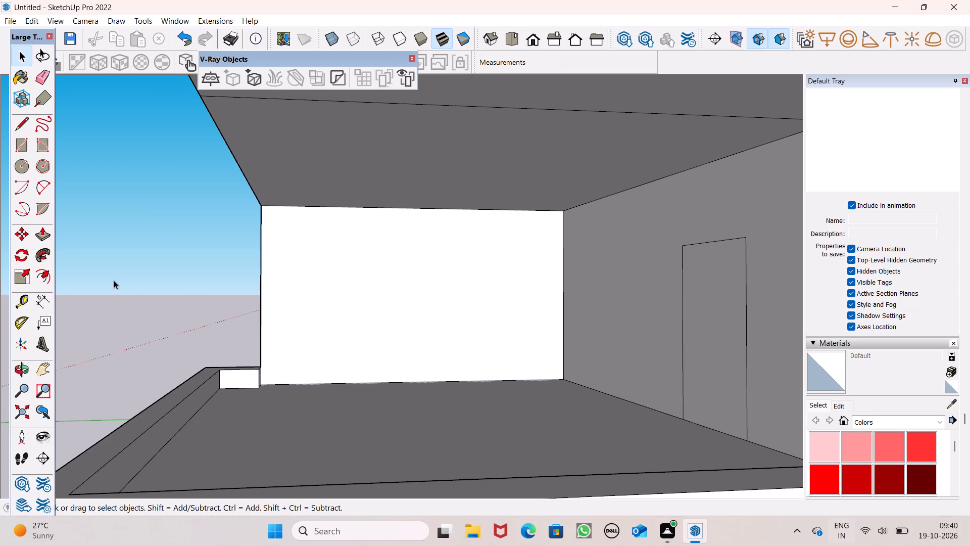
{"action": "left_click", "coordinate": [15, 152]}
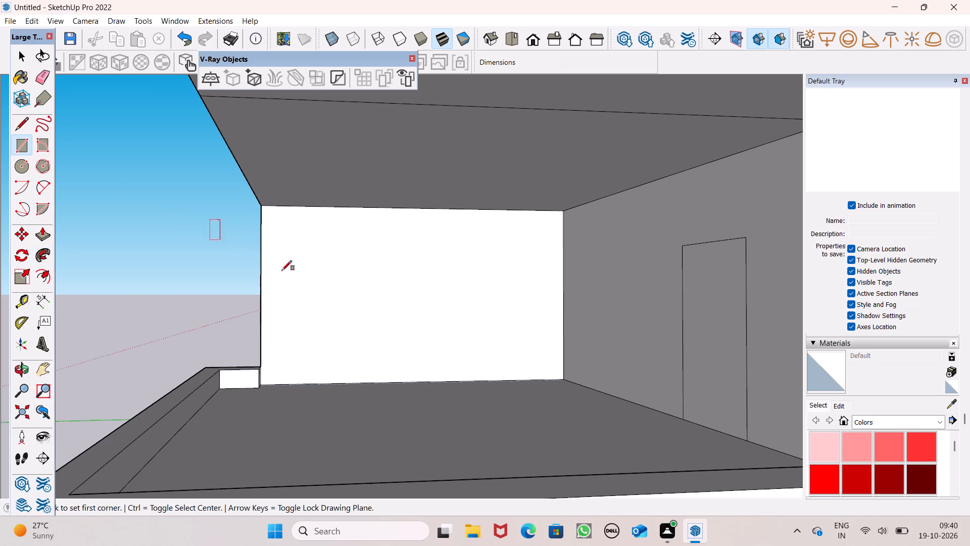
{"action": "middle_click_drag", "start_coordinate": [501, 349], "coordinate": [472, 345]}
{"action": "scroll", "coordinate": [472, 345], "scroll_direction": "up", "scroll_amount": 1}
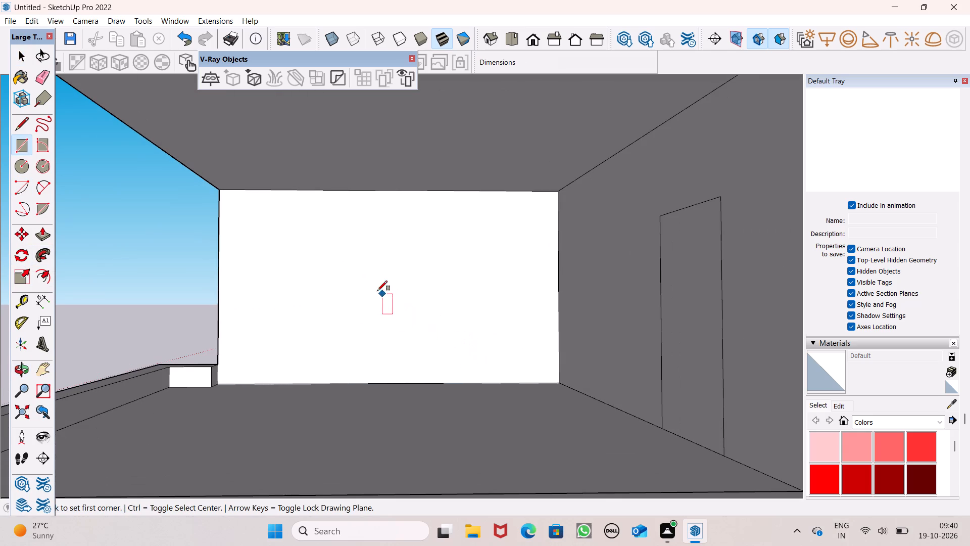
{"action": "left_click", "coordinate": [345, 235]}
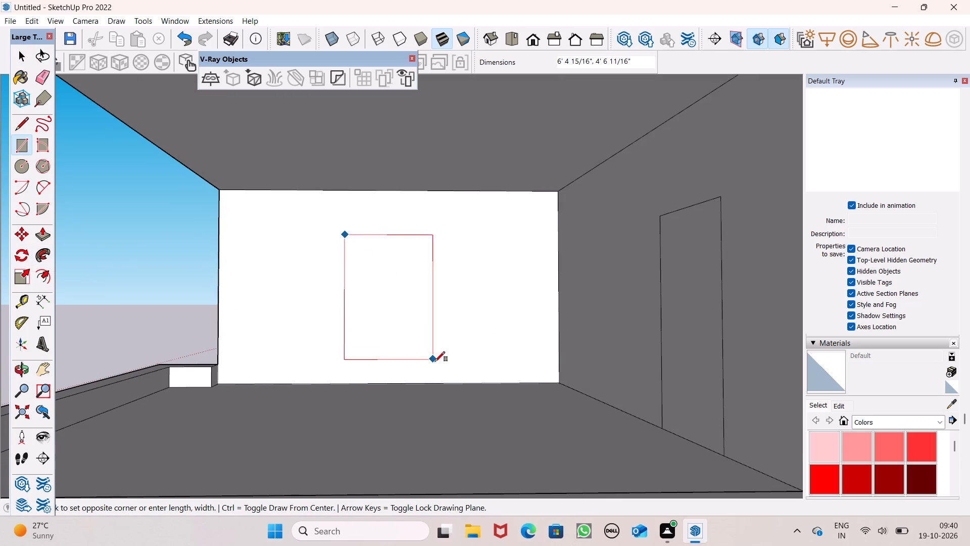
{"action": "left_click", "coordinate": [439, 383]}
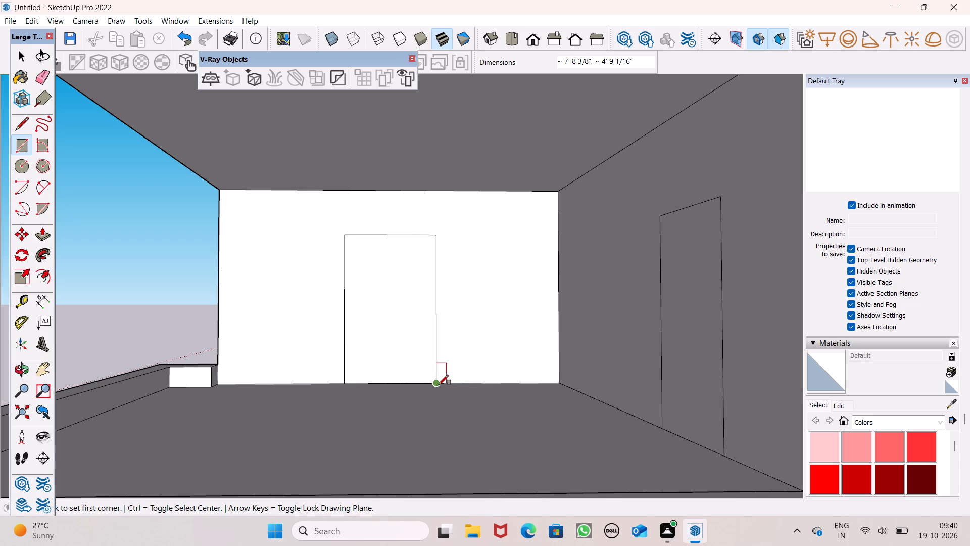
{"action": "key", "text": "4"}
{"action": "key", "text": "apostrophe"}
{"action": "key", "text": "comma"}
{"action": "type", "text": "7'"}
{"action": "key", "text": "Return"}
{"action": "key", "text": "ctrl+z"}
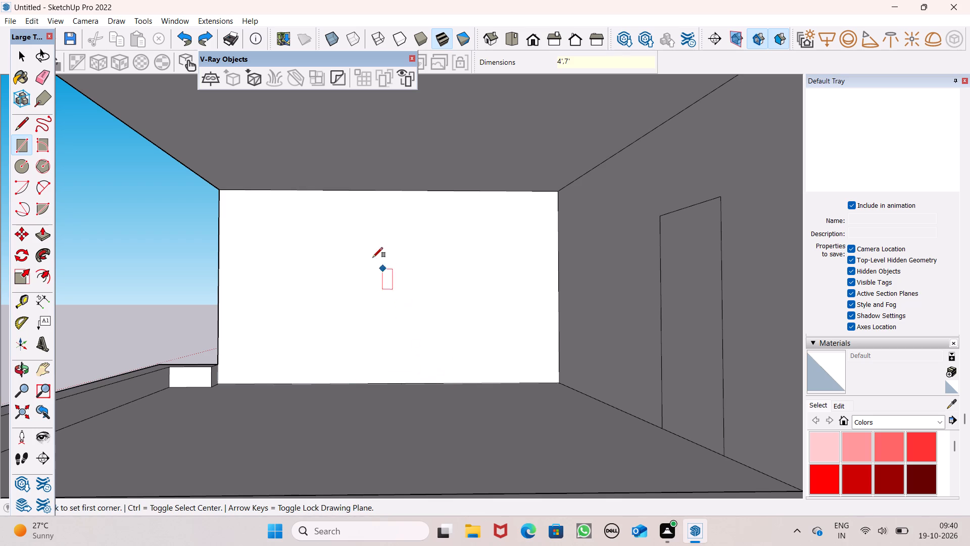
Draw a door rectangle 7' high by 4' wide on the adjoining middle-storey wall of the recess, above the lower canopy.
{"action": "left_click", "coordinate": [357, 246]}
{"action": "left_click", "coordinate": [430, 387]}
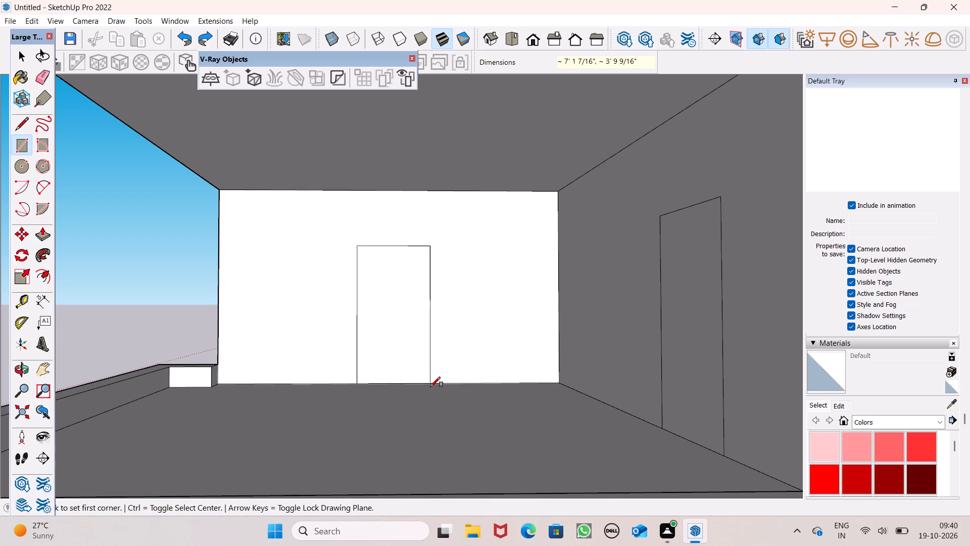
{"action": "type", "text": "7'"}
{"action": "key", "text": "comma"}
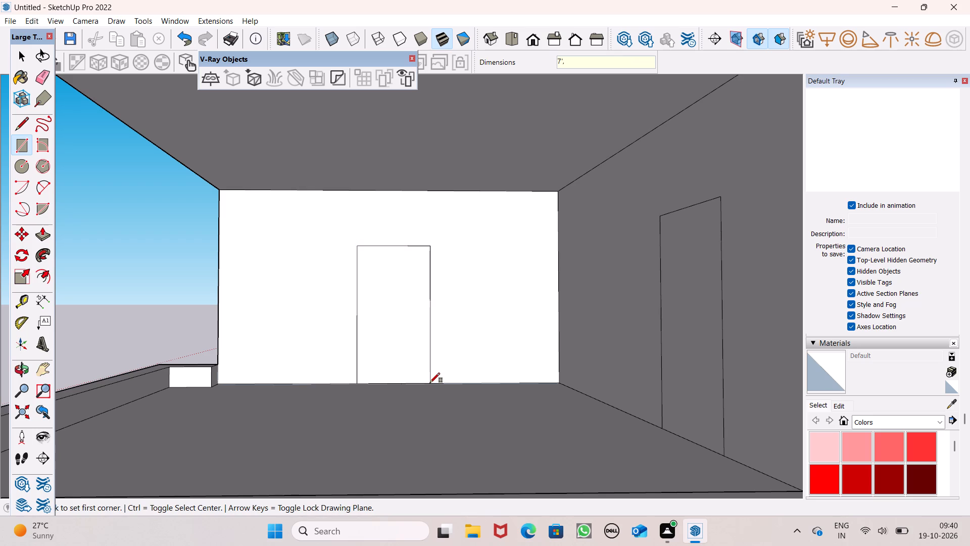
{"action": "key", "text": "5"}
{"action": "key", "text": "BackSpace"}
{"action": "key", "text": "4"}
{"action": "key", "text": "apostrophe"}
{"action": "key", "text": "Return"}
{"action": "key", "text": "space"}
Move the new door rectangle slightly so its bottom edge meets the wall's base, and deselect it.
{"action": "scroll", "coordinate": [424, 362], "scroll_direction": "up", "scroll_amount": 6}
{"action": "left_click_drag", "start_coordinate": [424, 362], "coordinate": [416, 357]}
{"action": "left_click", "coordinate": [411, 355]}
{"action": "scroll", "coordinate": [407, 385], "scroll_direction": "up", "scroll_amount": 3}
{"action": "left_click", "coordinate": [409, 381]}
{"action": "left_click_drag", "start_coordinate": [409, 374], "coordinate": [410, 364]}
{"action": "double_click", "coordinate": [410, 364]}
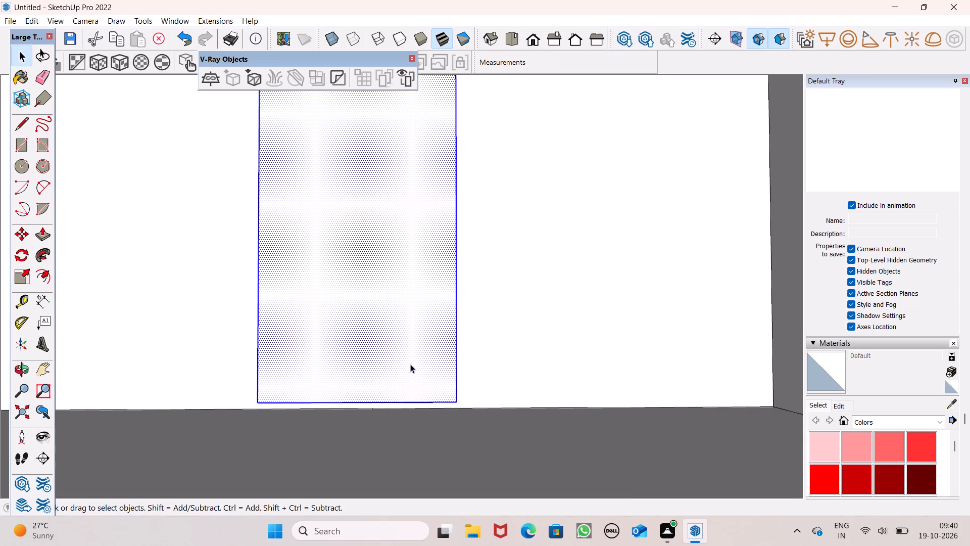
{"action": "key", "text": "m"}
{"action": "key", "text": "Return"}
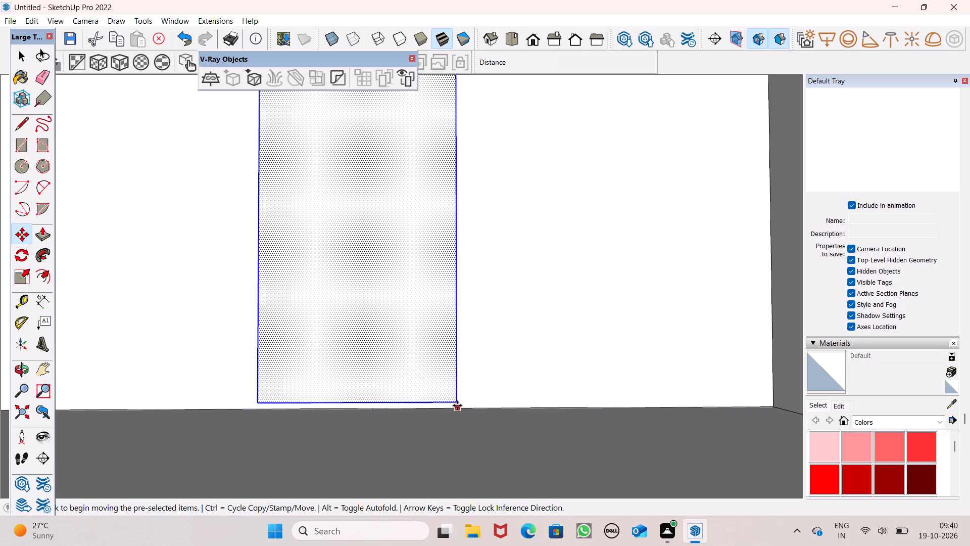
{"action": "left_click_drag", "start_coordinate": [457, 403], "coordinate": [461, 403]}
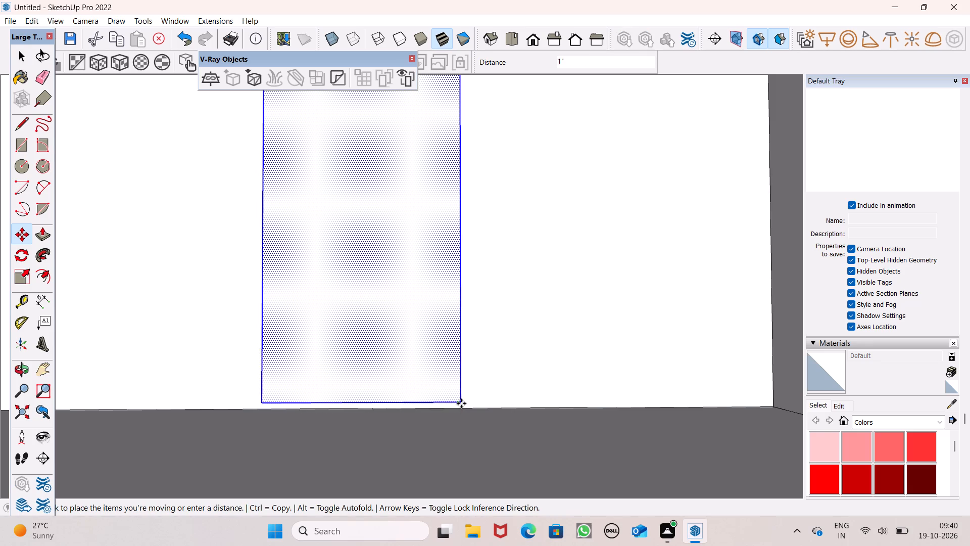
{"action": "left_click_drag", "start_coordinate": [461, 403], "coordinate": [462, 403]}
{"action": "left_click", "coordinate": [462, 403]}
{"action": "key", "text": "space"}
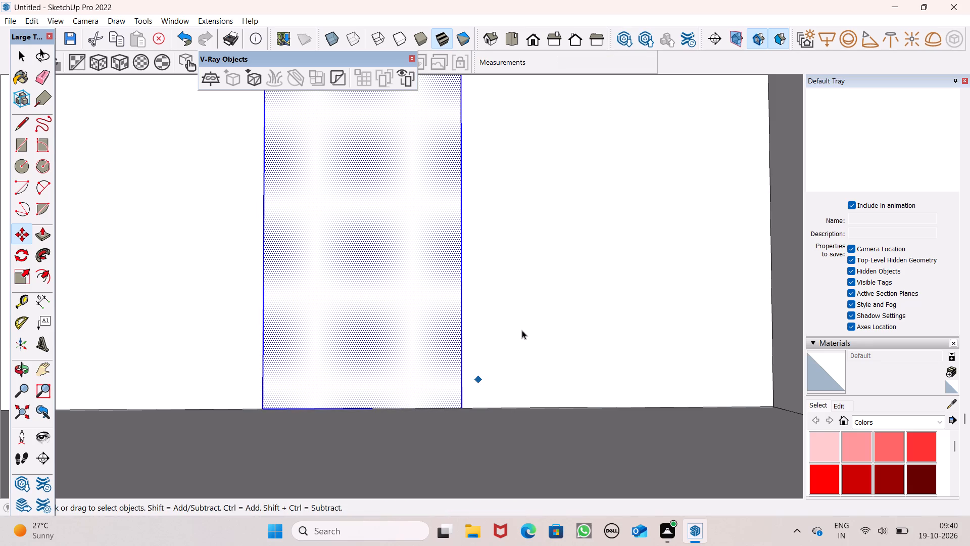
{"action": "scroll", "coordinate": [523, 329], "scroll_direction": "down", "scroll_amount": 8}
{"action": "key", "text": "space"}
{"action": "scroll", "coordinate": [544, 299], "scroll_direction": "down", "scroll_amount": 7}
{"action": "left_click", "coordinate": [366, 257]}
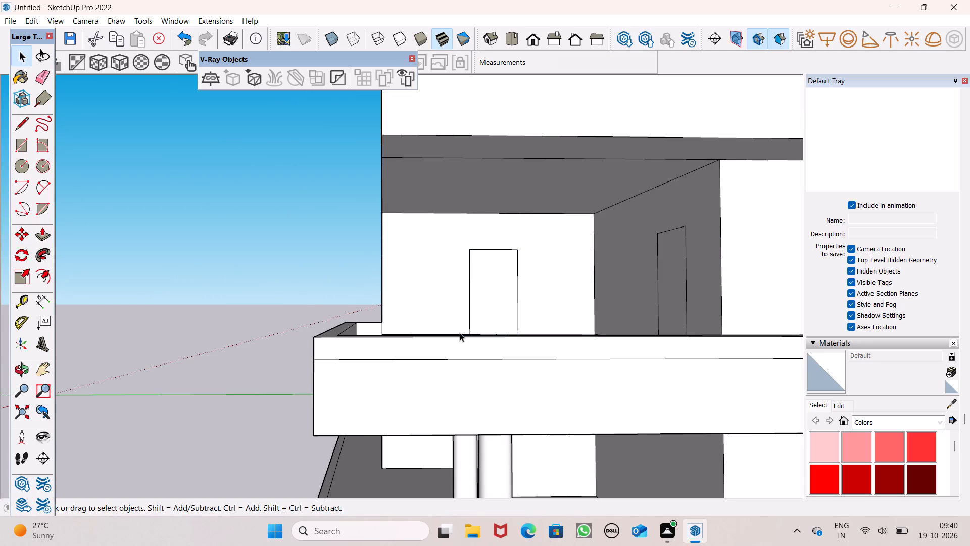
Copy the adjoining wall's middle-storey door rectangle up onto the matching wall of the top storey.
{"action": "middle_click_drag", "start_coordinate": [460, 334], "coordinate": [604, 446]}
{"action": "scroll", "coordinate": [634, 310], "scroll_direction": "down", "scroll_amount": 6}
{"action": "middle_click_drag", "start_coordinate": [612, 281], "coordinate": [568, 211]}
{"action": "scroll", "coordinate": [612, 279], "scroll_direction": "up", "scroll_amount": 1}
{"action": "double_click", "coordinate": [500, 286]}
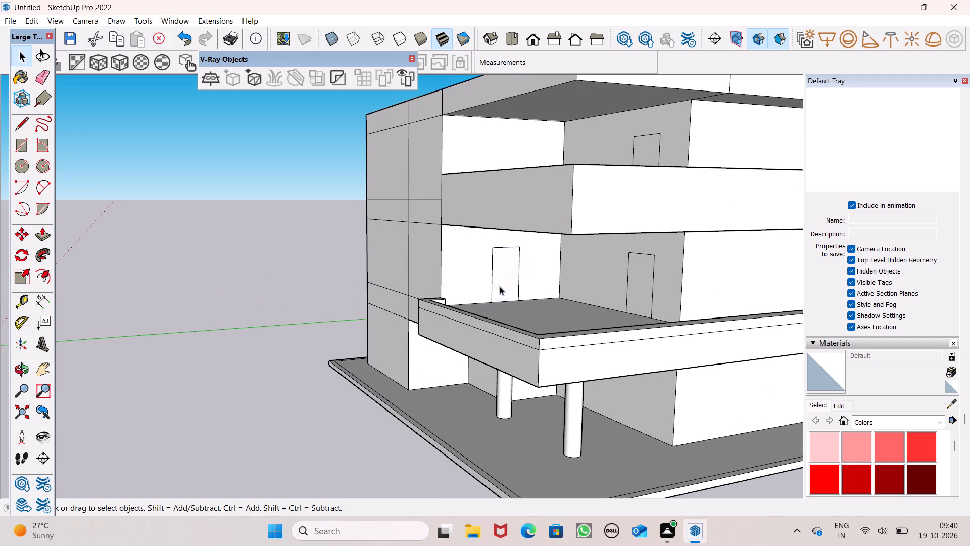
{"action": "key", "text": "m"}
{"action": "key", "text": "Return"}
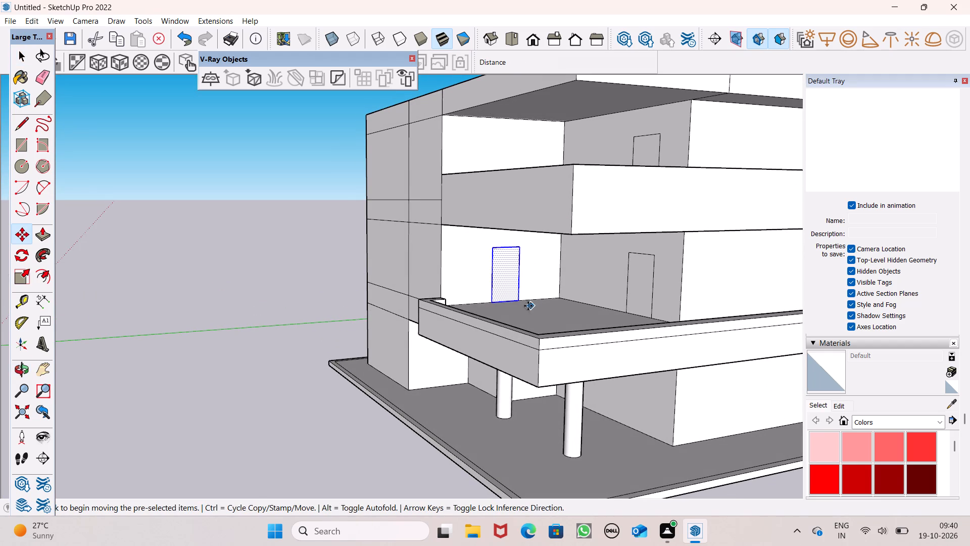
{"action": "left_click_drag", "start_coordinate": [523, 303], "coordinate": [514, 249]}
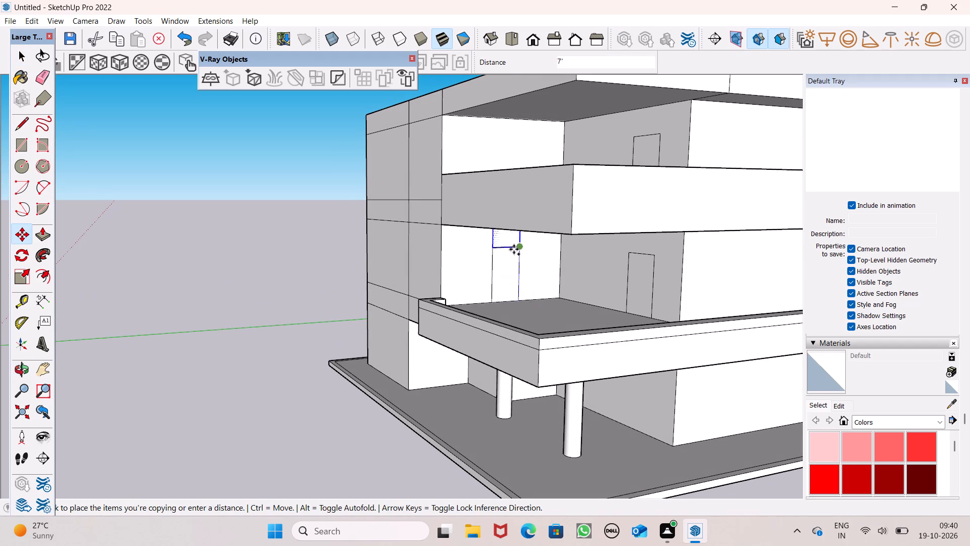
{"action": "left_click_drag", "start_coordinate": [514, 249], "coordinate": [575, 170]}
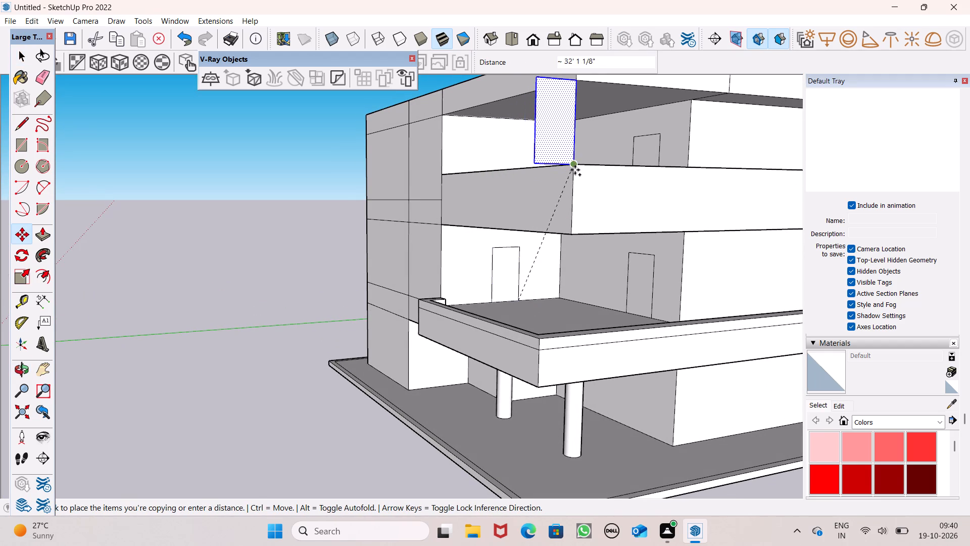
{"action": "left_click_drag", "start_coordinate": [575, 170], "coordinate": [548, 157]}
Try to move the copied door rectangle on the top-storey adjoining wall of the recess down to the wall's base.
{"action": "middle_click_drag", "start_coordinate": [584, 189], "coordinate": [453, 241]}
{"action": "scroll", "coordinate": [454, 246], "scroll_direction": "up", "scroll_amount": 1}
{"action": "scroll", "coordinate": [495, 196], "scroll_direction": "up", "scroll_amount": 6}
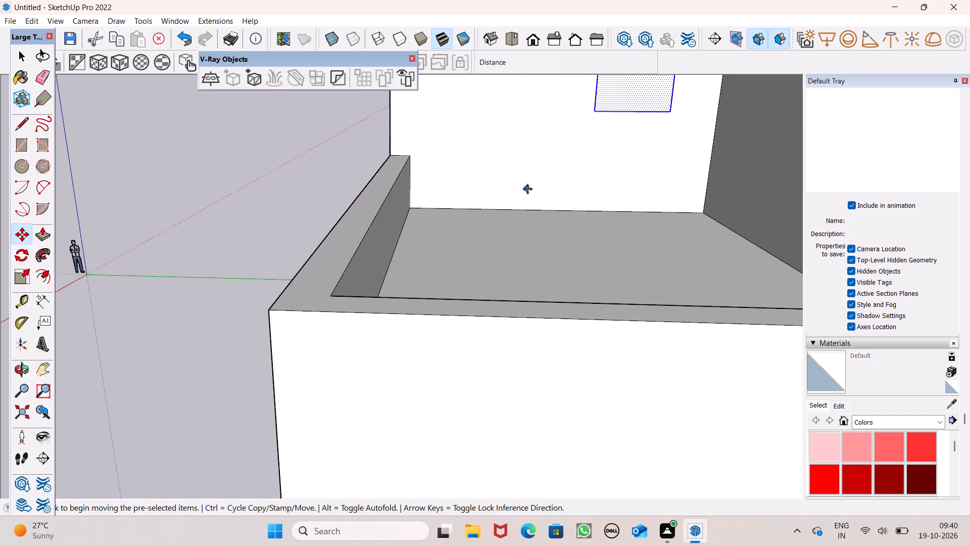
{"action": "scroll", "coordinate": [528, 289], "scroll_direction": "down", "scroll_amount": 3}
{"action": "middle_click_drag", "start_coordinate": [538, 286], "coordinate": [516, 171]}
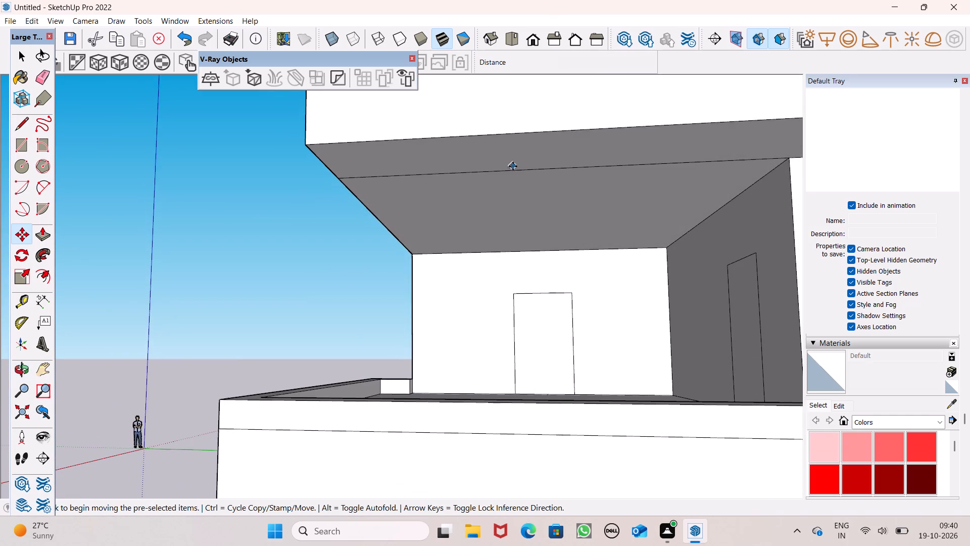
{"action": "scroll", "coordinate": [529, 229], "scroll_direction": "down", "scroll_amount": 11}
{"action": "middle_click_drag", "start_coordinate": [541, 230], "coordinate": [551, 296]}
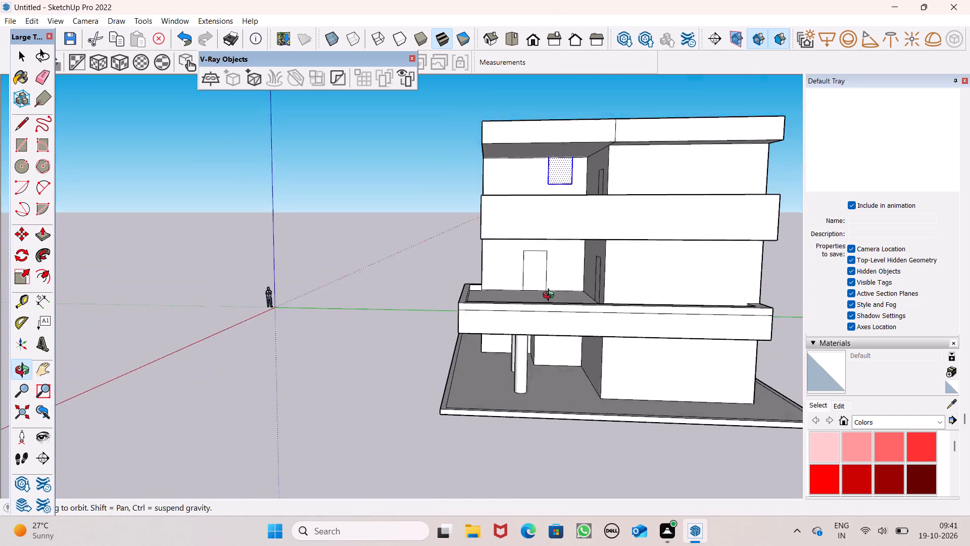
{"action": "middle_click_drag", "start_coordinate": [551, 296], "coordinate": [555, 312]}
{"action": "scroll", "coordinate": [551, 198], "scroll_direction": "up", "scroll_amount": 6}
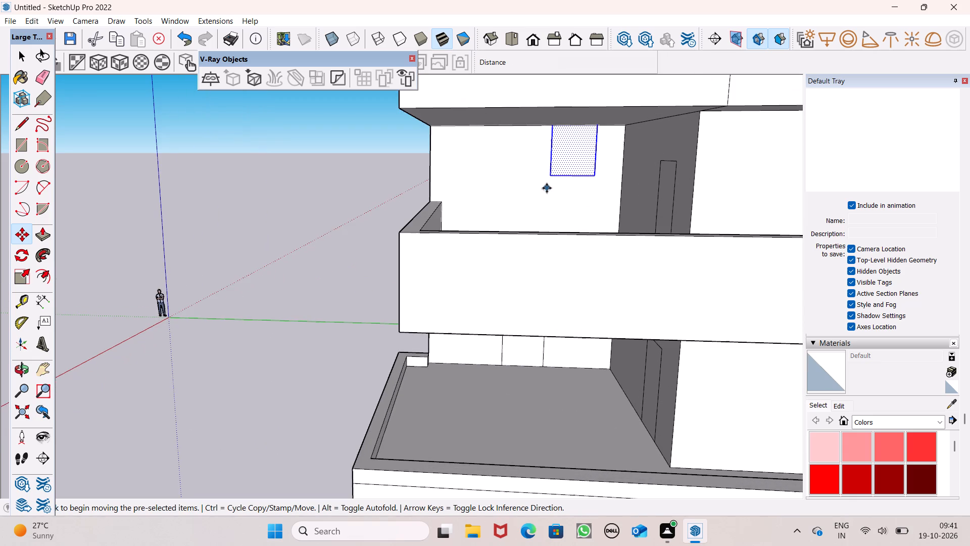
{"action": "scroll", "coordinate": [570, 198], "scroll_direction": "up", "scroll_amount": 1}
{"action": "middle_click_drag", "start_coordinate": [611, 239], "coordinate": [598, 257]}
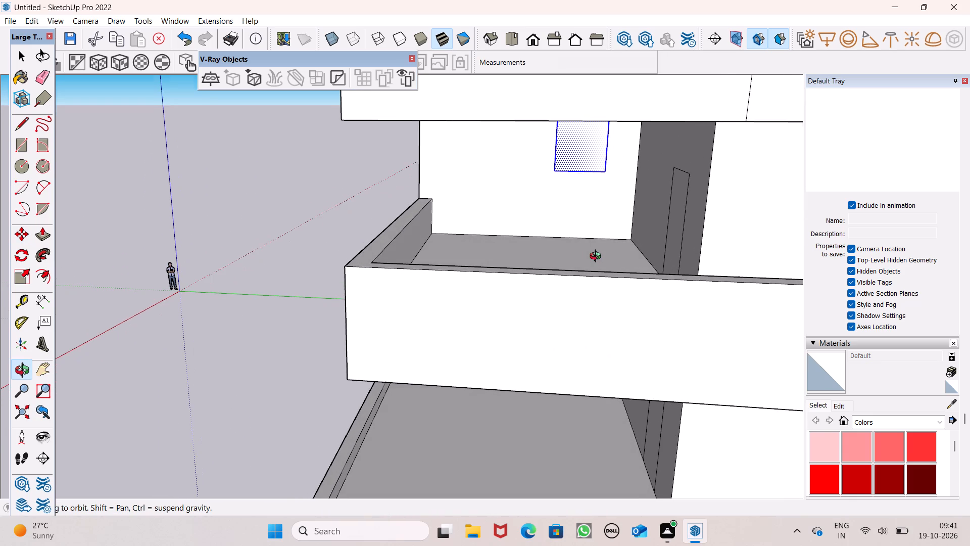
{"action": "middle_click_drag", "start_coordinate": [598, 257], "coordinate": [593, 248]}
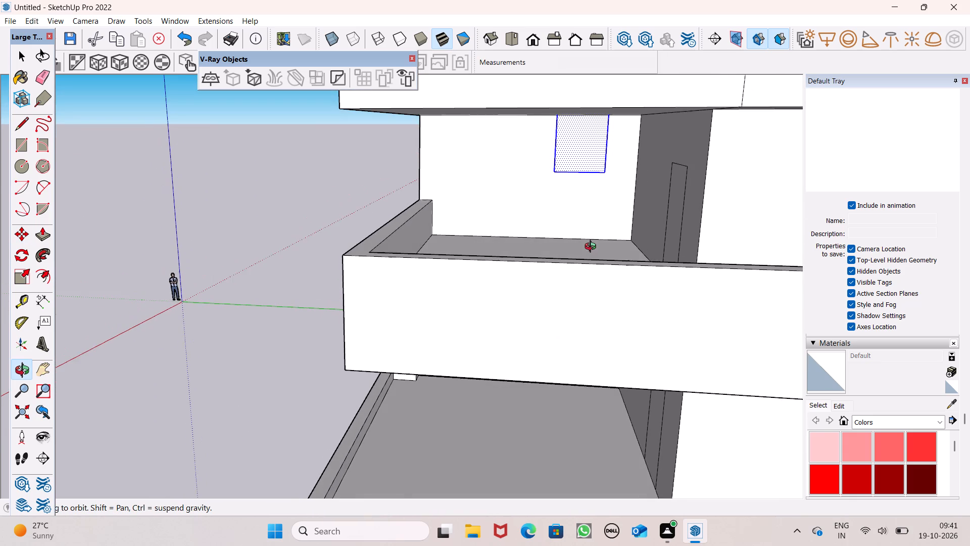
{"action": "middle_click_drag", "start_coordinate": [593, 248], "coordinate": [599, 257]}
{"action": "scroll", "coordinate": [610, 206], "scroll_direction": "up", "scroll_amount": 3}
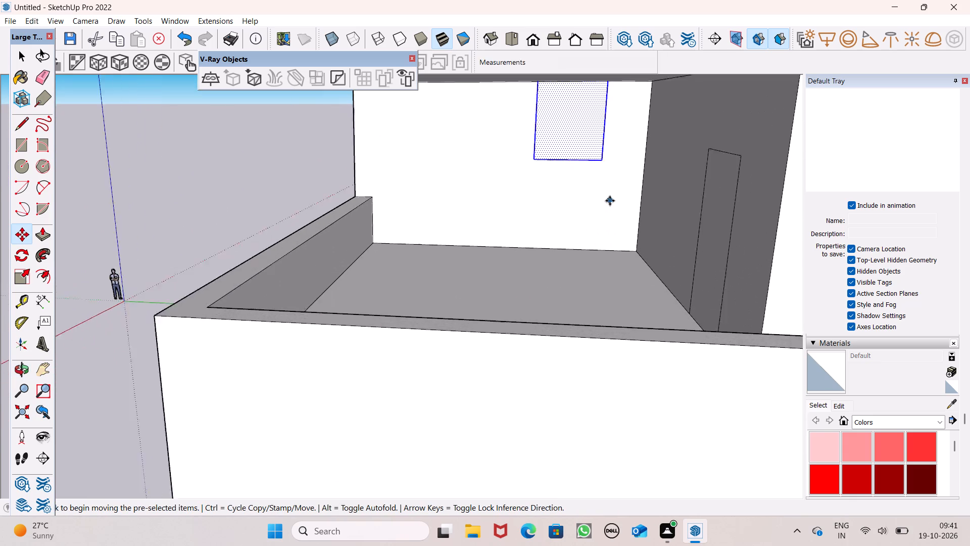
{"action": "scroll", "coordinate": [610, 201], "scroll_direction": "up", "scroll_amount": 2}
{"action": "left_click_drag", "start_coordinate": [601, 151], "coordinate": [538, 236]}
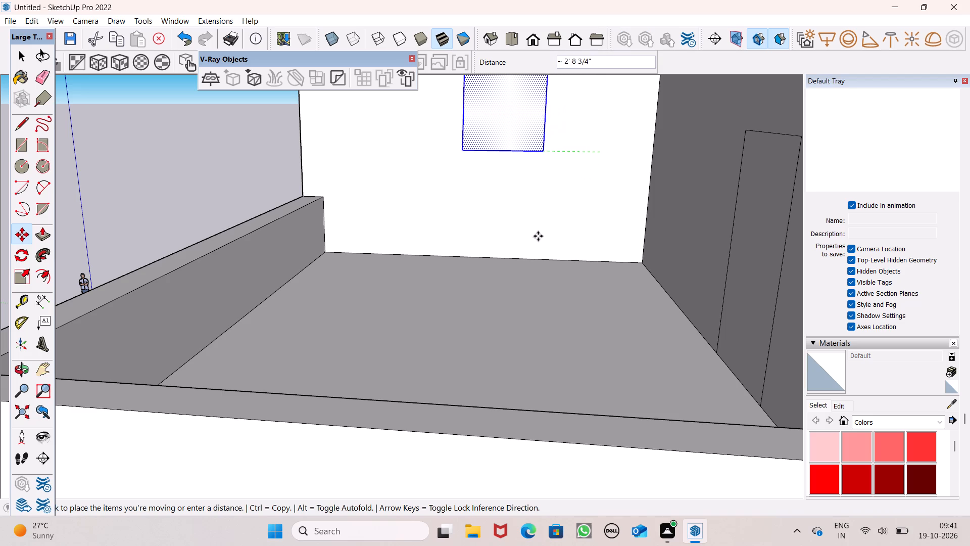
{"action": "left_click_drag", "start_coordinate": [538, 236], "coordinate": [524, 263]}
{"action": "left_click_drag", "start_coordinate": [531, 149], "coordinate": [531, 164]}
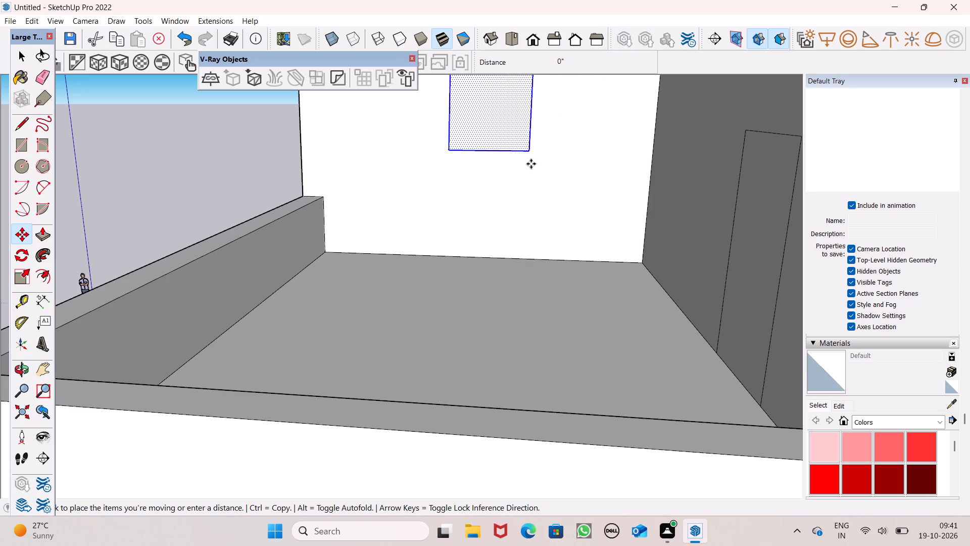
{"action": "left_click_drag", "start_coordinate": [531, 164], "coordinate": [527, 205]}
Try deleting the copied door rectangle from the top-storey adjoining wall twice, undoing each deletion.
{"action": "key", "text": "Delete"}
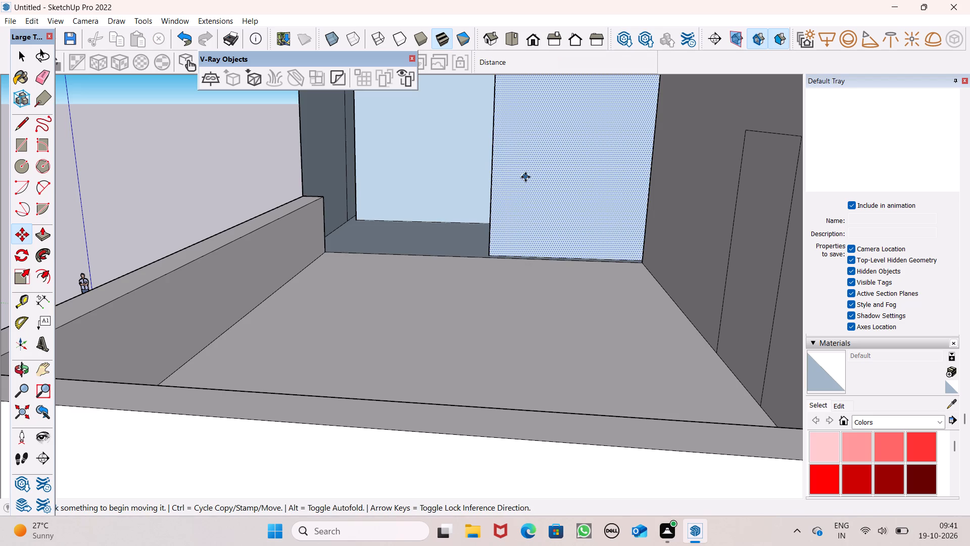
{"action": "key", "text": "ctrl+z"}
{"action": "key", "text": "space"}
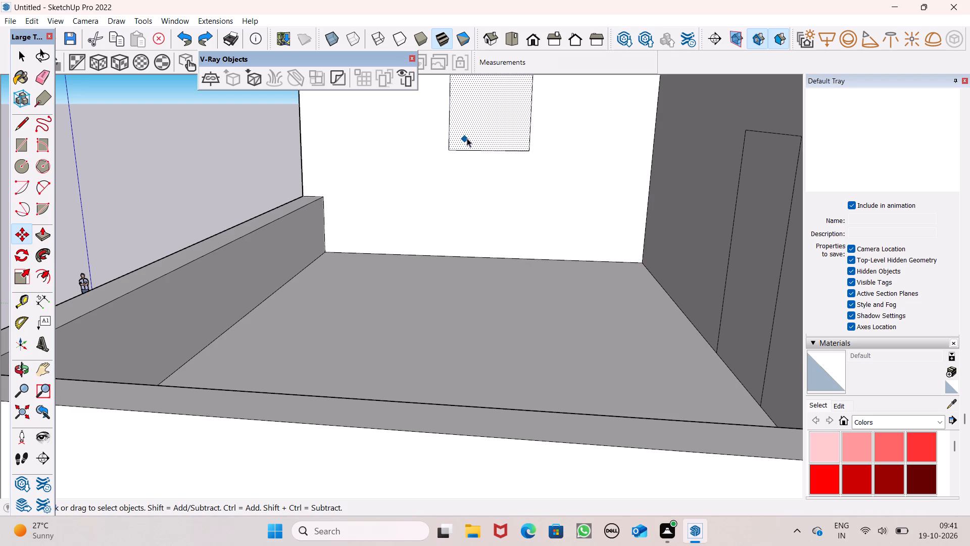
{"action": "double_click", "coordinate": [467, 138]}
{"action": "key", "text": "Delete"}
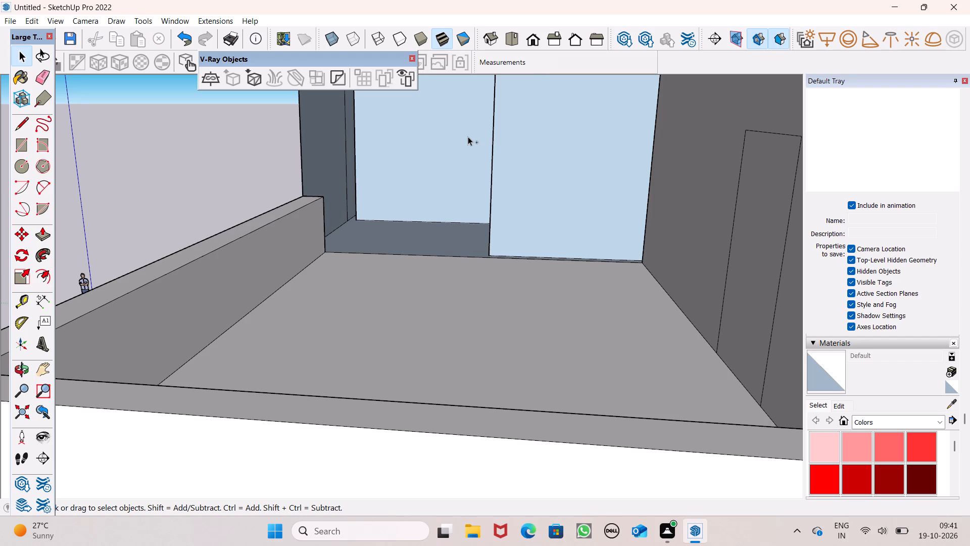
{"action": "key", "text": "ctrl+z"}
Undo the moves and the copy of the door rectangle on the top-storey adjoining wall.
{"action": "scroll", "coordinate": [468, 161], "scroll_direction": "down", "scroll_amount": 5}
{"action": "scroll", "coordinate": [504, 182], "scroll_direction": "down", "scroll_amount": 5}
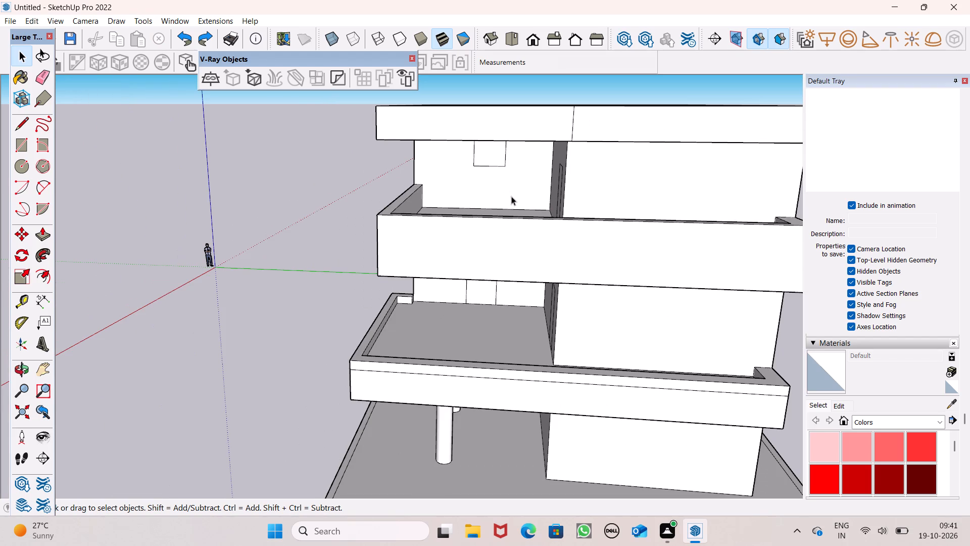
{"action": "key", "text": "ctrl+z"}
{"action": "key", "text": "ctrl+z"}
{"action": "key", "text": "ctrl+z"}
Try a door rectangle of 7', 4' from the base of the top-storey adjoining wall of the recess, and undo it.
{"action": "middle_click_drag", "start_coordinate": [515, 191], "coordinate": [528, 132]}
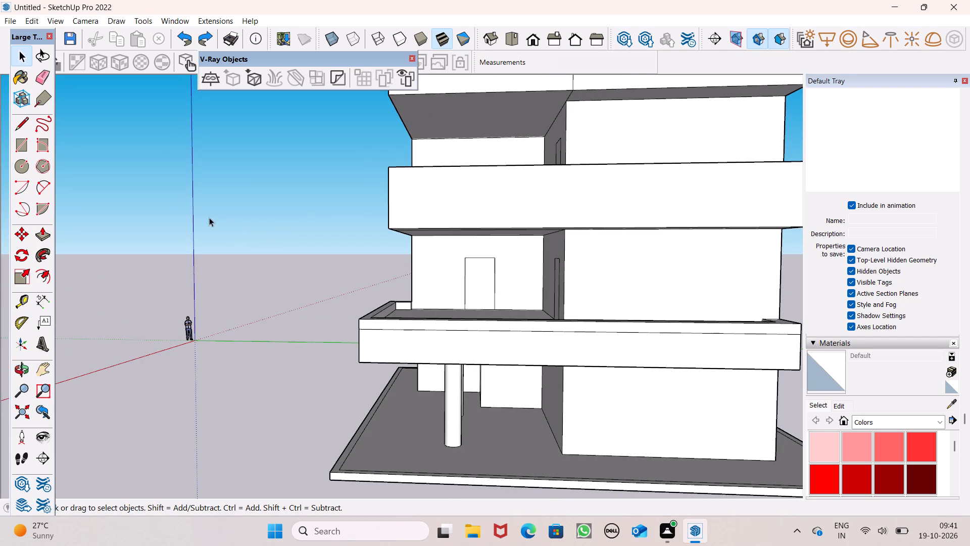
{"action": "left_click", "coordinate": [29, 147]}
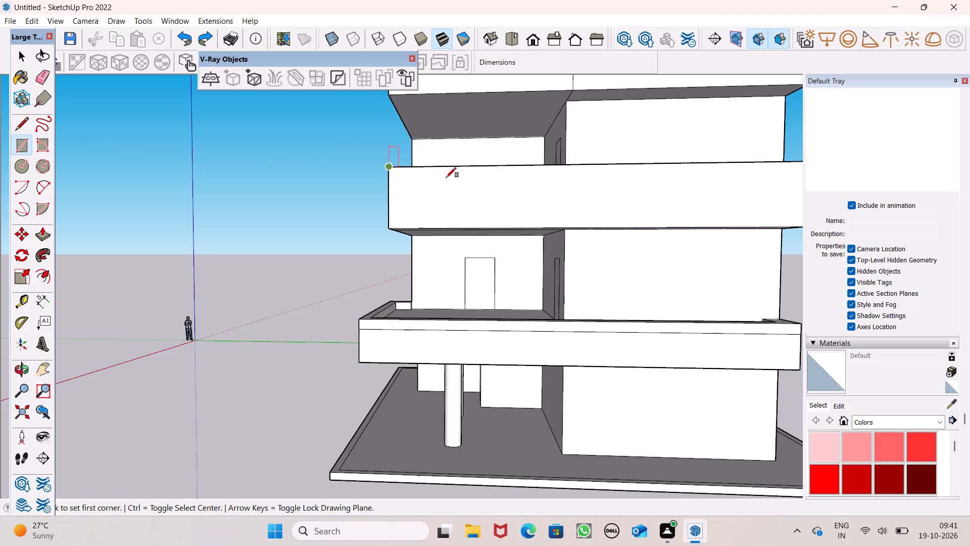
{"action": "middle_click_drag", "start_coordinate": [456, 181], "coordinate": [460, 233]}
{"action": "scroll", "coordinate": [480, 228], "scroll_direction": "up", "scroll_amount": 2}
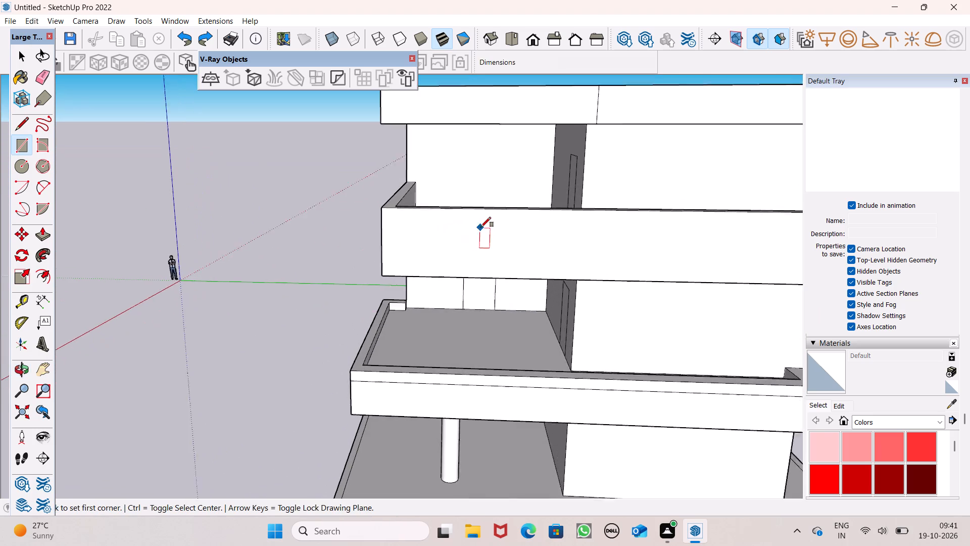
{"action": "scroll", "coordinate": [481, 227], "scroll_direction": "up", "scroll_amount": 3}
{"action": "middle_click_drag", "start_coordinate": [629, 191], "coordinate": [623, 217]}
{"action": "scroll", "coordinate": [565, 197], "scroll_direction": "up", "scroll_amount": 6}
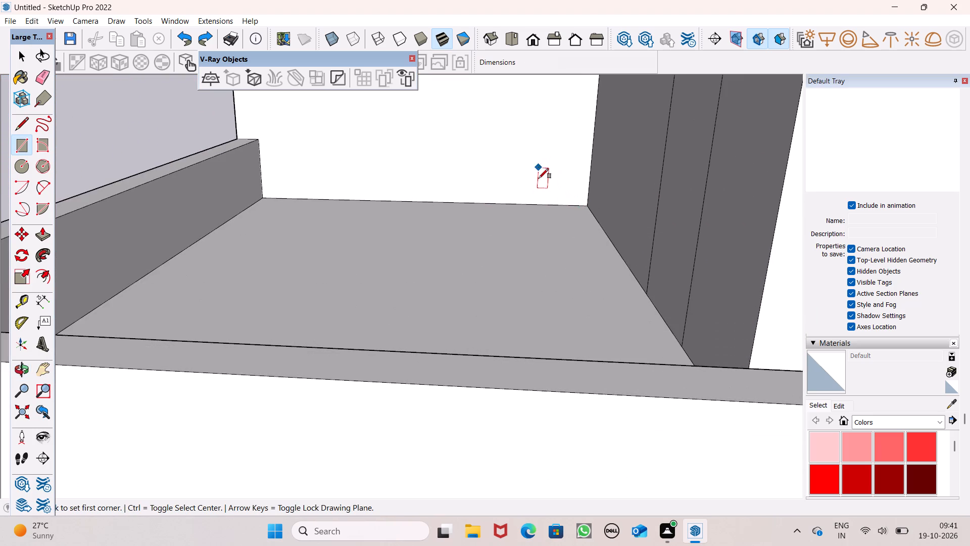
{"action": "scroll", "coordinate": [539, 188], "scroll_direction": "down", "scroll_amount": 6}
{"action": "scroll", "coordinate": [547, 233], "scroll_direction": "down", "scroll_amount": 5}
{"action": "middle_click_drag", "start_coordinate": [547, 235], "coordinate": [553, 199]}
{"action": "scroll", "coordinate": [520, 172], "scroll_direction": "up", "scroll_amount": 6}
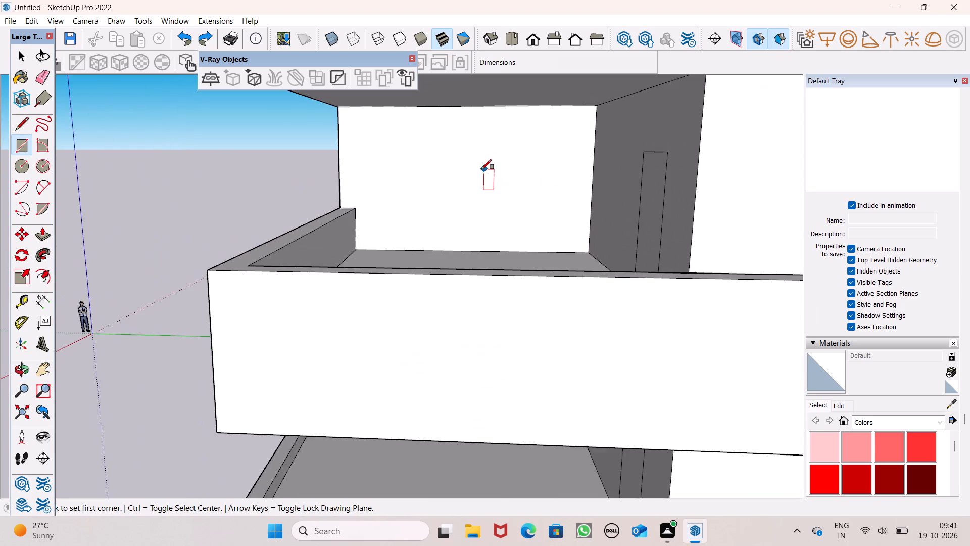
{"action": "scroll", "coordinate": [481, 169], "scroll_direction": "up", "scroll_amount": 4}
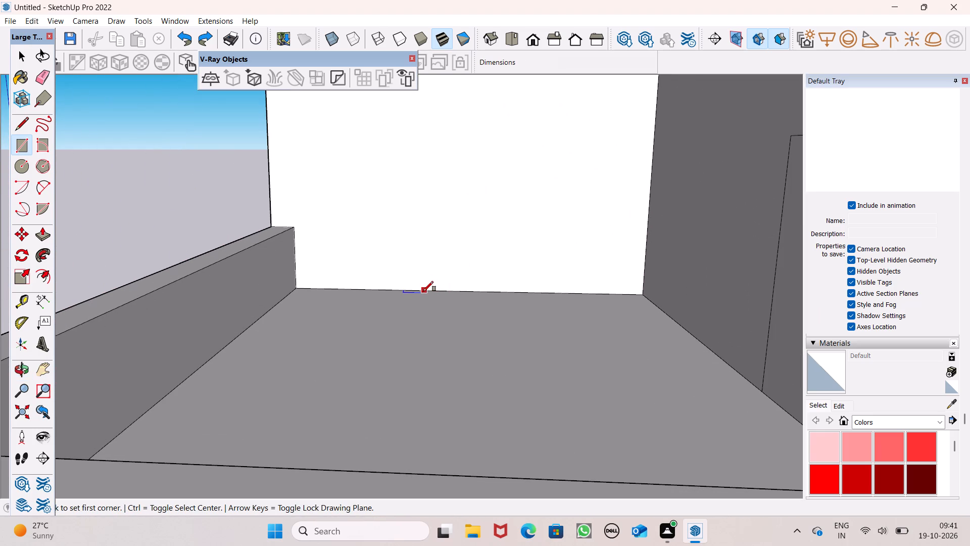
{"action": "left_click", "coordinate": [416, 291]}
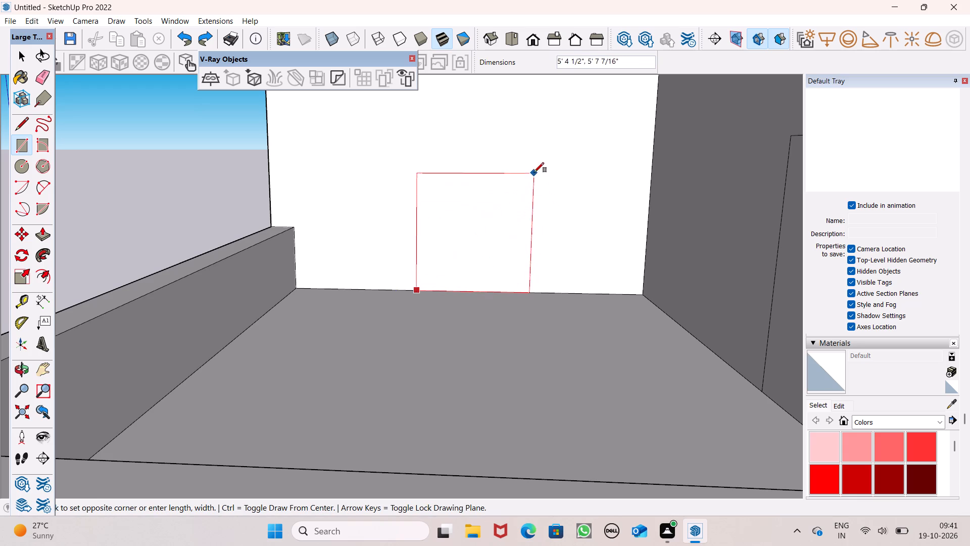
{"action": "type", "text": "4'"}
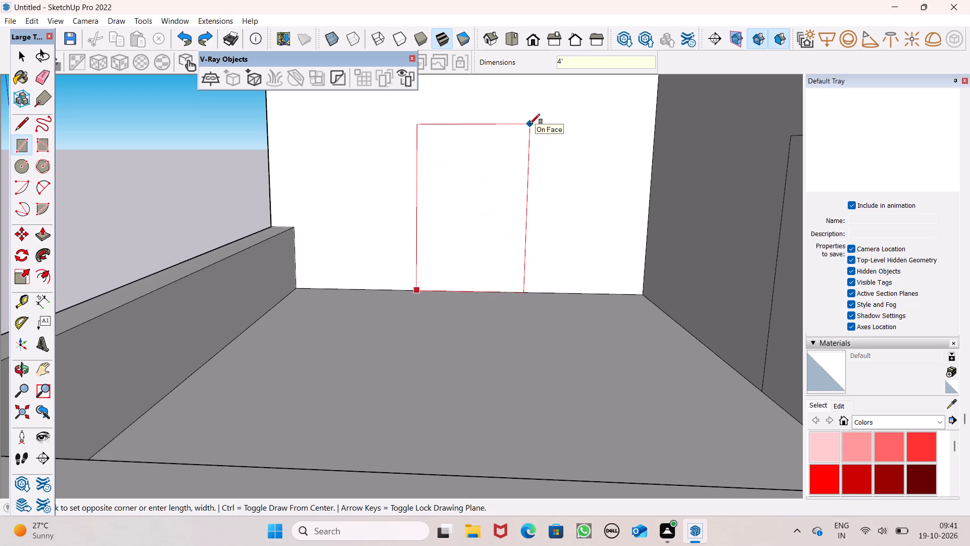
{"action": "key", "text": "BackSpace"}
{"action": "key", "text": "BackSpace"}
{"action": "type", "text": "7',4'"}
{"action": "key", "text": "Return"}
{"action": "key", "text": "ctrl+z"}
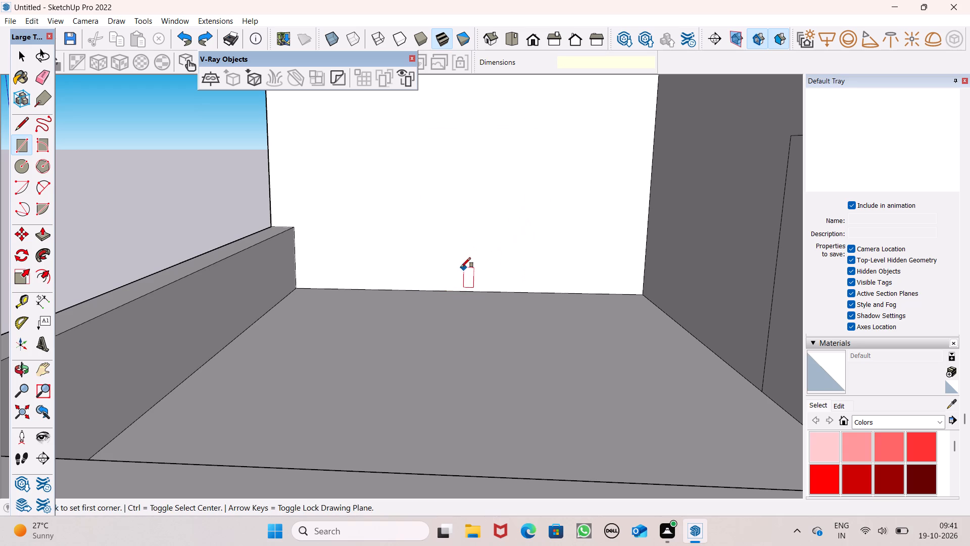
Draw a door rectangle 4' wide by 7' high from the base of the top-storey adjoining wall of the recess.
{"action": "left_click", "coordinate": [423, 289]}
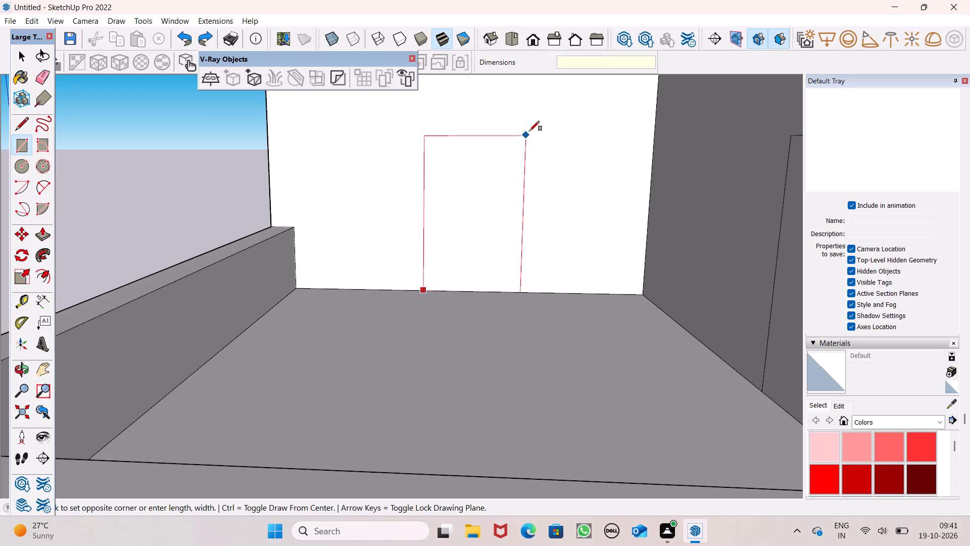
{"action": "key", "text": "4"}
{"action": "type", "text": "',7'"}
{"action": "key", "text": "Return"}
{"action": "key", "text": "space"}
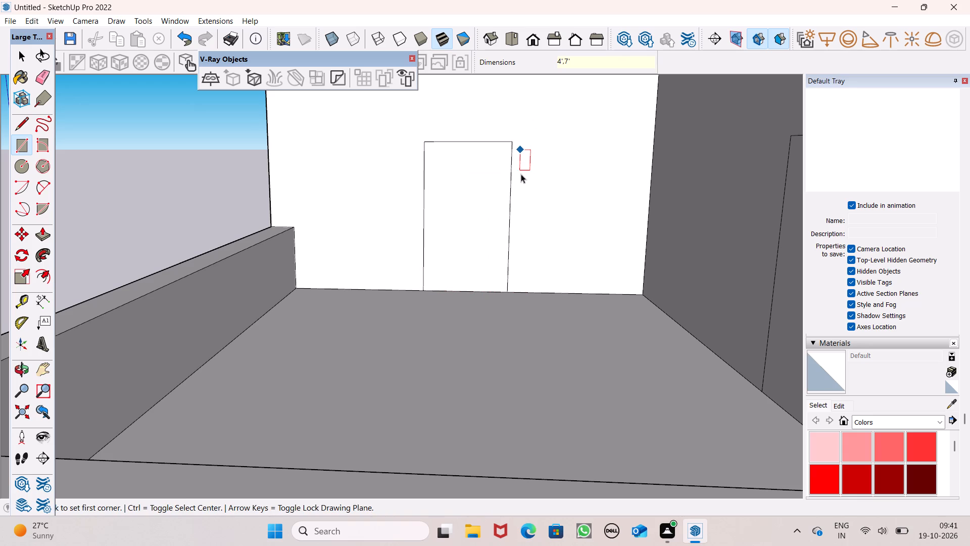
Examine the door openings and canopies around the outside of the three-storey building.
{"action": "scroll", "coordinate": [533, 138], "scroll_direction": "down", "scroll_amount": 15}
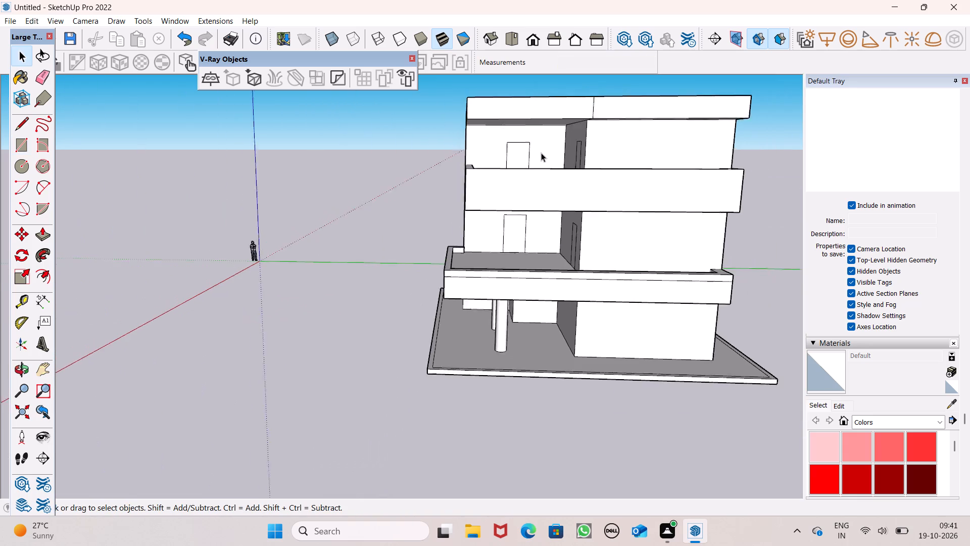
{"action": "scroll", "coordinate": [541, 153], "scroll_direction": "down", "scroll_amount": 3}
{"action": "middle_click_drag", "start_coordinate": [546, 208], "coordinate": [763, 208]}
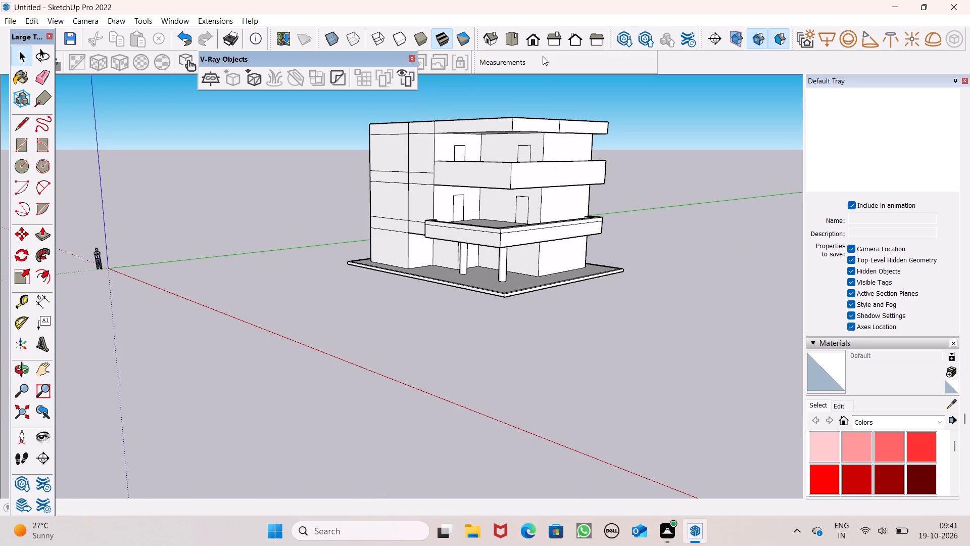
{"action": "middle_click_drag", "start_coordinate": [547, 250], "coordinate": [714, 241]}
{"action": "scroll", "coordinate": [608, 259], "scroll_direction": "up", "scroll_amount": 1}
{"action": "middle_click_drag", "start_coordinate": [633, 256], "coordinate": [678, 234]}
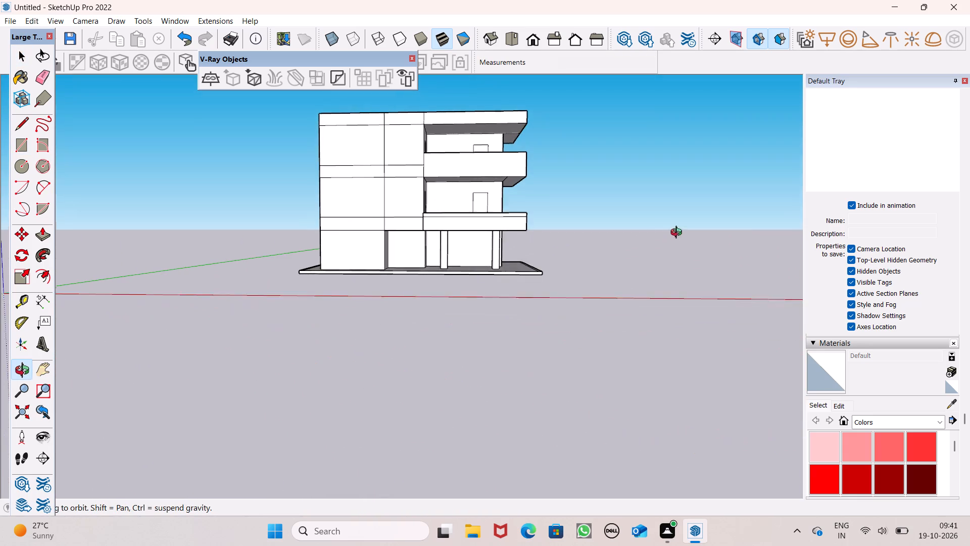
{"action": "middle_click_drag", "start_coordinate": [678, 234], "coordinate": [681, 233]}
{"action": "scroll", "coordinate": [587, 202], "scroll_direction": "up", "scroll_amount": 1}
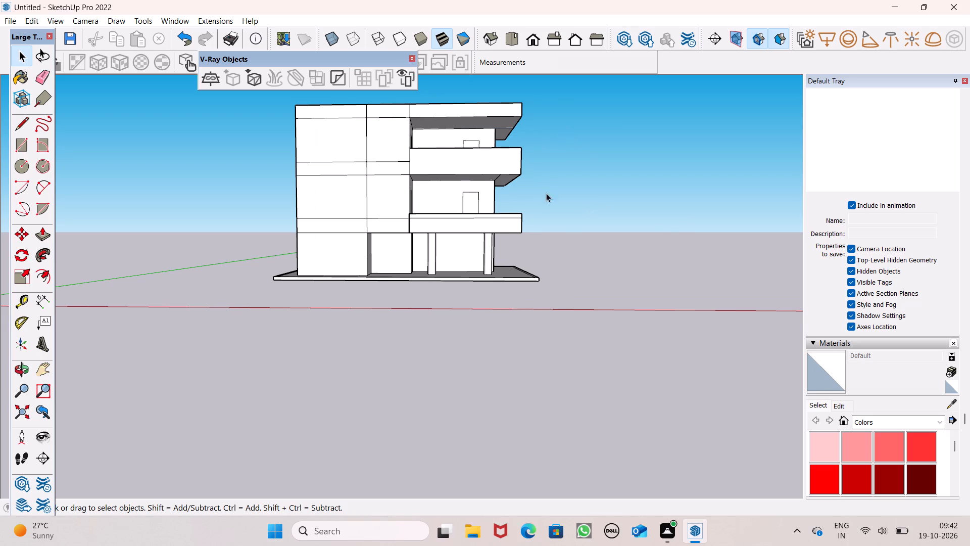
{"action": "scroll", "coordinate": [576, 236], "scroll_direction": "up", "scroll_amount": 2}
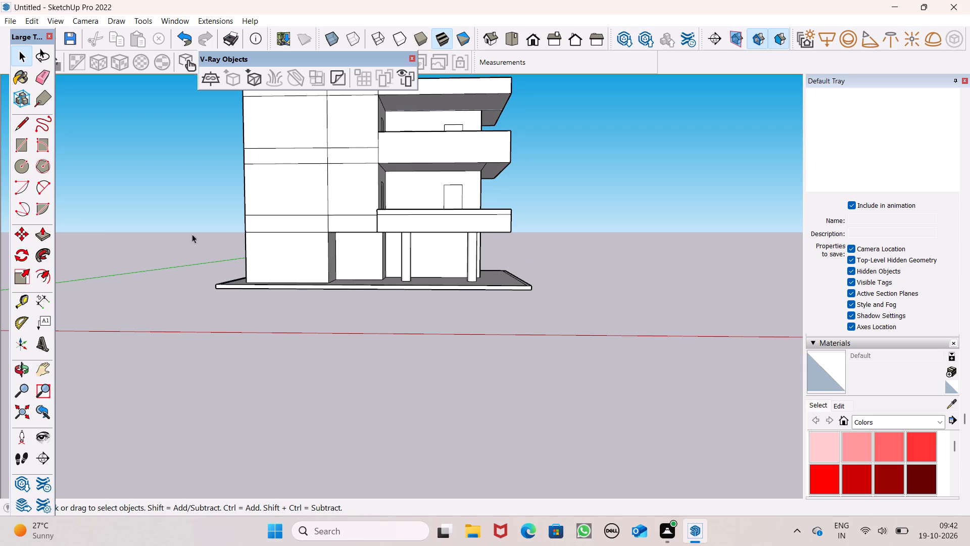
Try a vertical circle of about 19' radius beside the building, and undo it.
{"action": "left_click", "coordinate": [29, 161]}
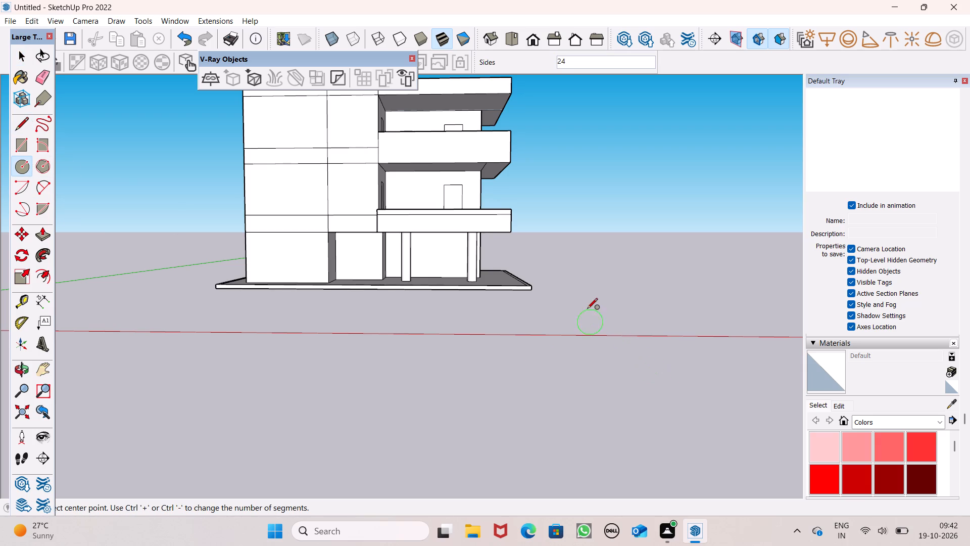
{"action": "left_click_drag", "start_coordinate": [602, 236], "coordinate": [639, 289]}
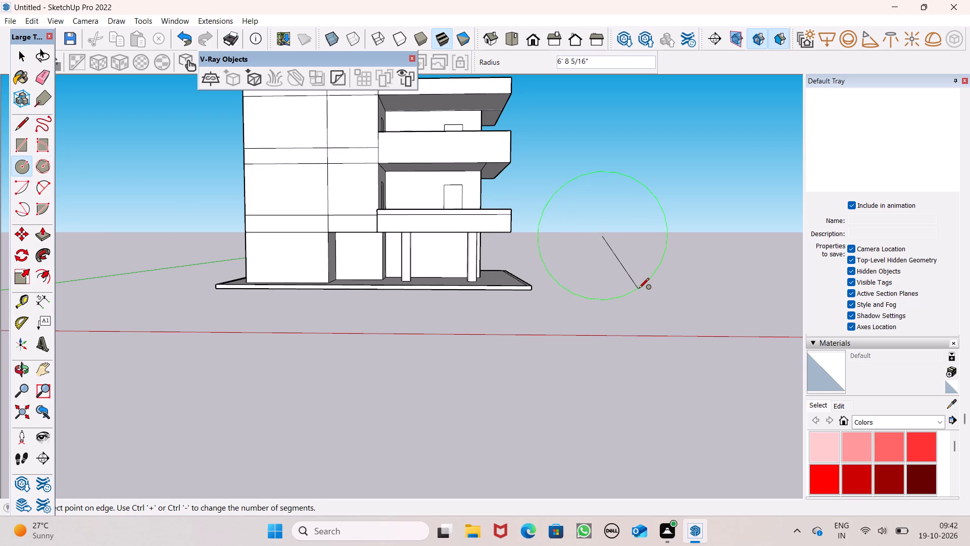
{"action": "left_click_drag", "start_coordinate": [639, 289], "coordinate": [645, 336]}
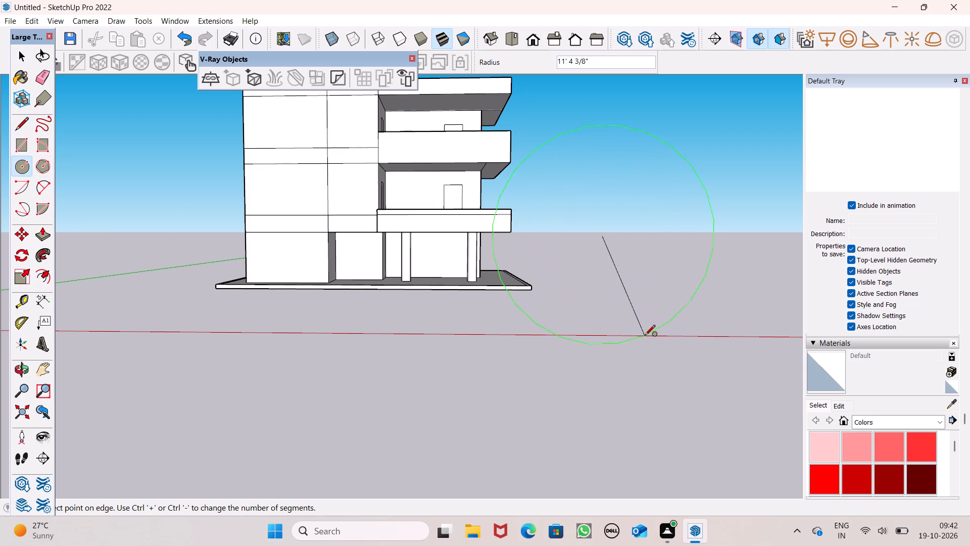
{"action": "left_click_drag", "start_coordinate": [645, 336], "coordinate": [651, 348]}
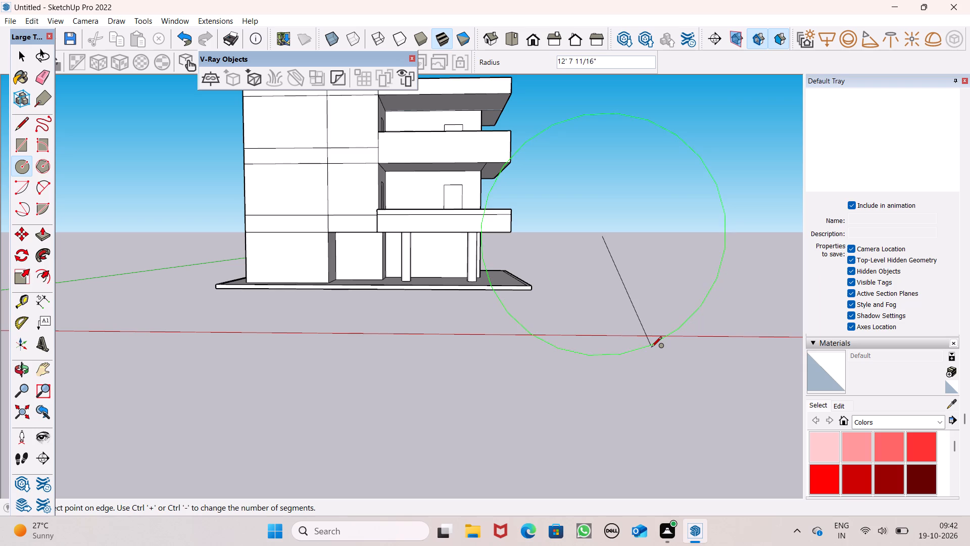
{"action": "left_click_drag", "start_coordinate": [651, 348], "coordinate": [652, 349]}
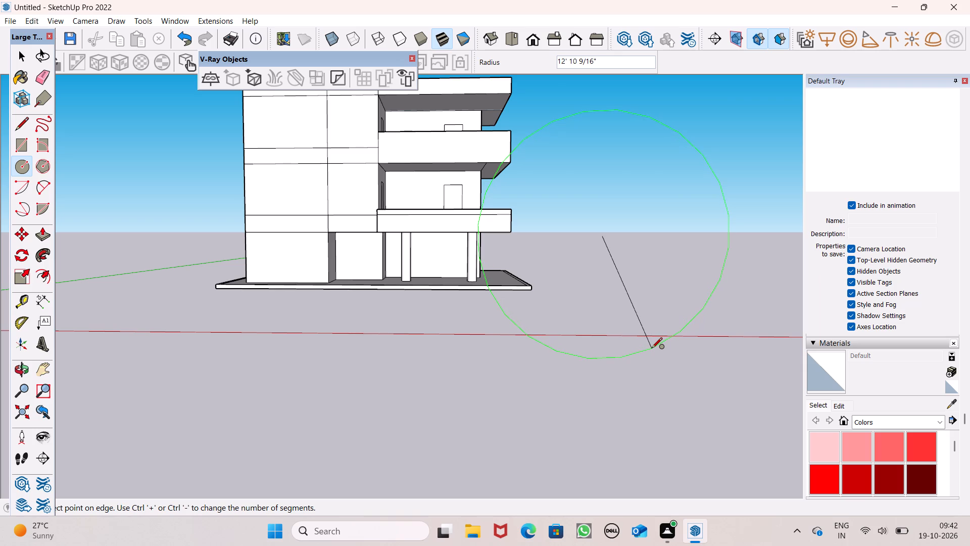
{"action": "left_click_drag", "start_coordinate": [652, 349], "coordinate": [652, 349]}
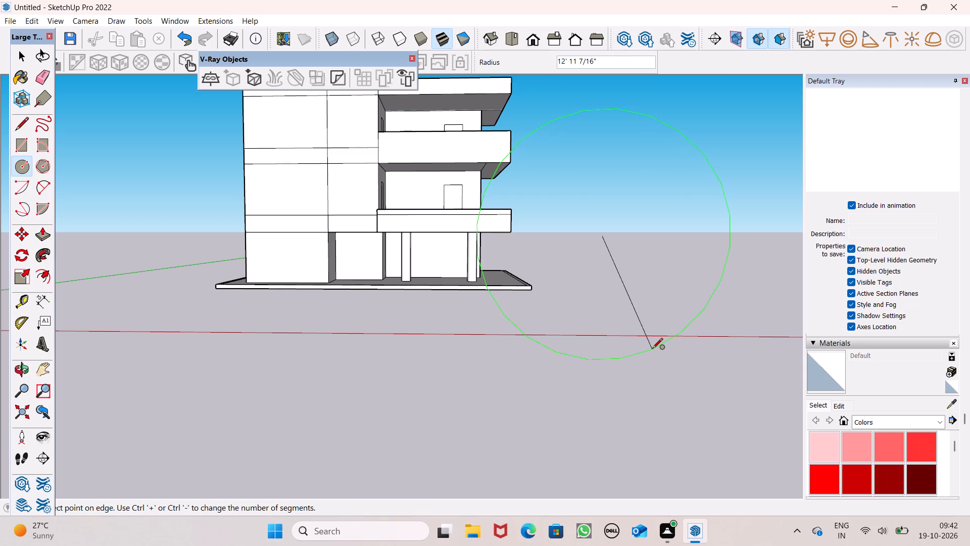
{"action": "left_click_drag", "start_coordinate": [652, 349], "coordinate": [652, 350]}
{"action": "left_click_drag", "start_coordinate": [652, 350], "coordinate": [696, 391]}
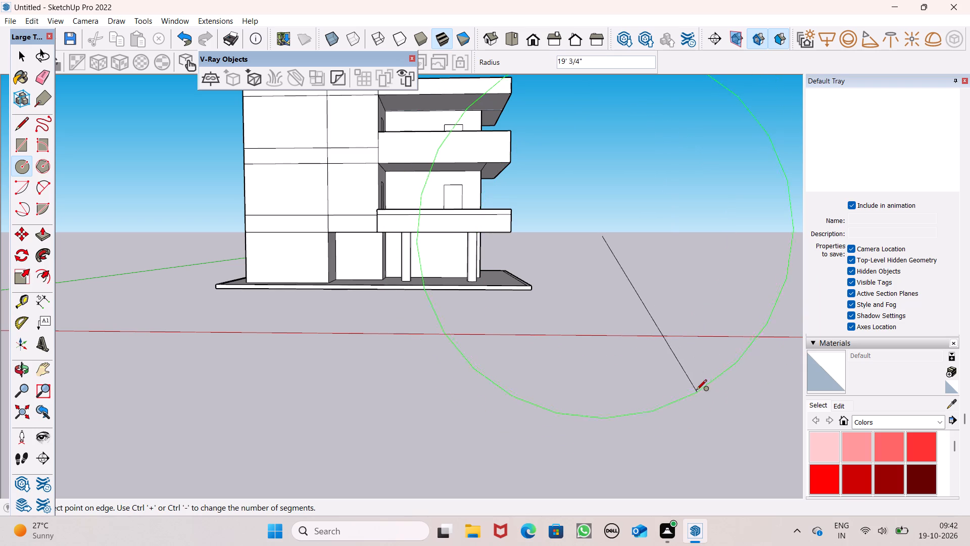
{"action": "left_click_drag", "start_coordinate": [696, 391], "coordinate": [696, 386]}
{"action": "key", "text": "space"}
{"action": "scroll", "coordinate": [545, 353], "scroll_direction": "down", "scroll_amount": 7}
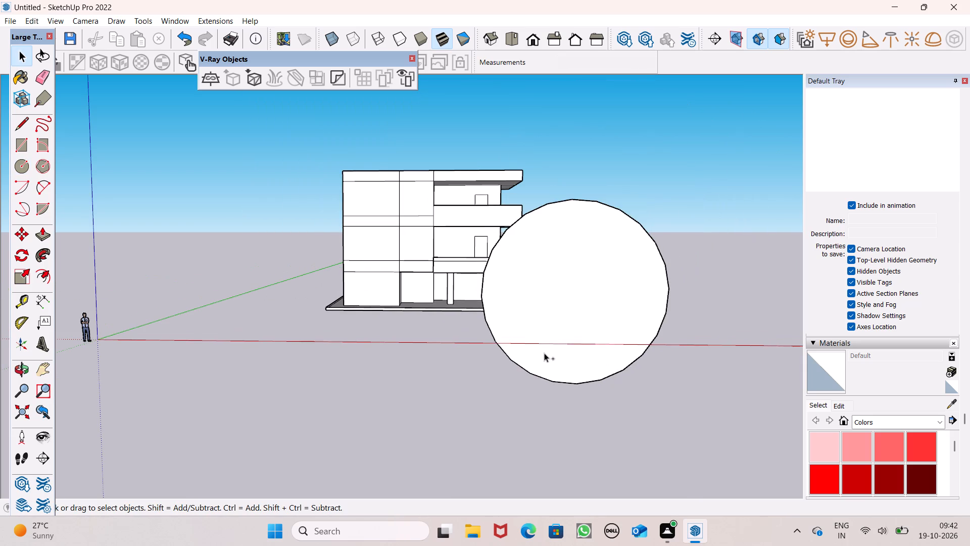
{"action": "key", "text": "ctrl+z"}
Draw a door rectangle 4' wide by 7' high from the base of the ground-floor wall behind the columns.
{"action": "scroll", "coordinate": [544, 352], "scroll_direction": "down", "scroll_amount": 3}
{"action": "middle_click_drag", "start_coordinate": [556, 365], "coordinate": [546, 358]}
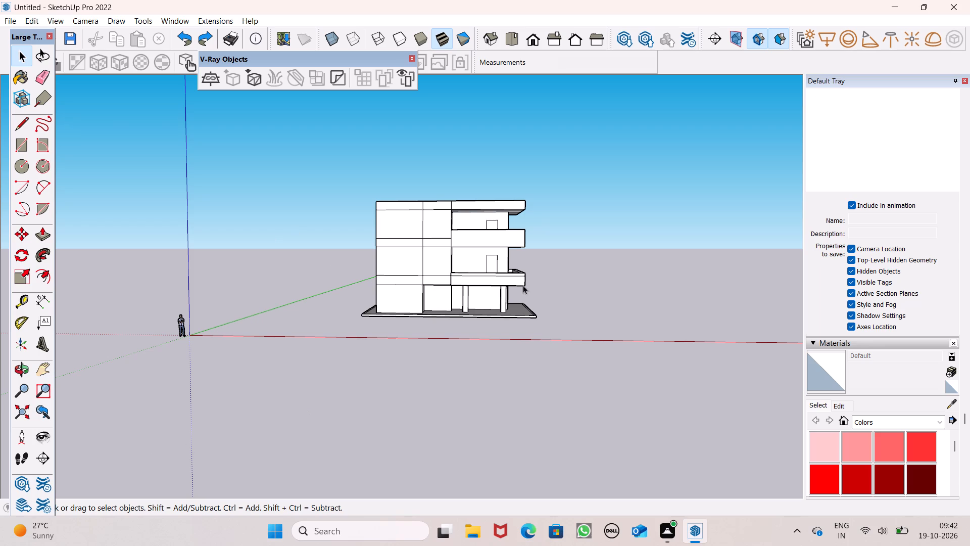
{"action": "scroll", "coordinate": [561, 275], "scroll_direction": "up", "scroll_amount": 12}
{"action": "middle_click", "coordinate": [449, 316]}
{"action": "scroll", "coordinate": [449, 316], "scroll_direction": "up", "scroll_amount": 2}
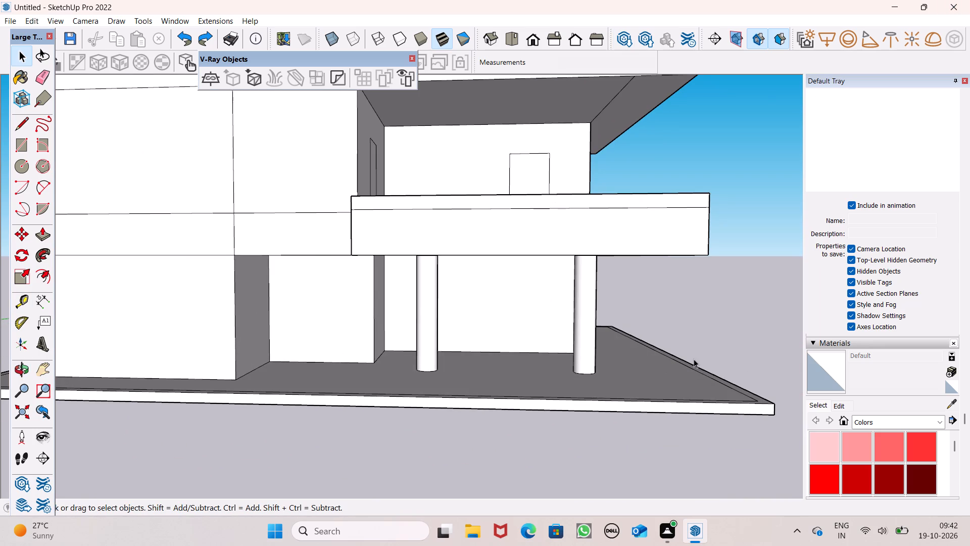
{"action": "scroll", "coordinate": [698, 358], "scroll_direction": "up", "scroll_amount": 6}
{"action": "scroll", "coordinate": [674, 334], "scroll_direction": "down", "scroll_amount": 3}
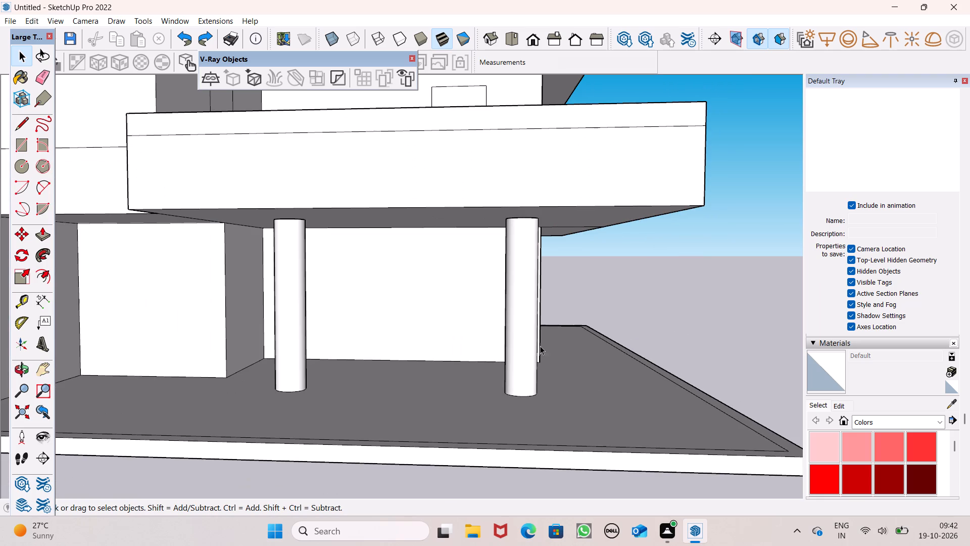
{"action": "left_click", "coordinate": [28, 152]}
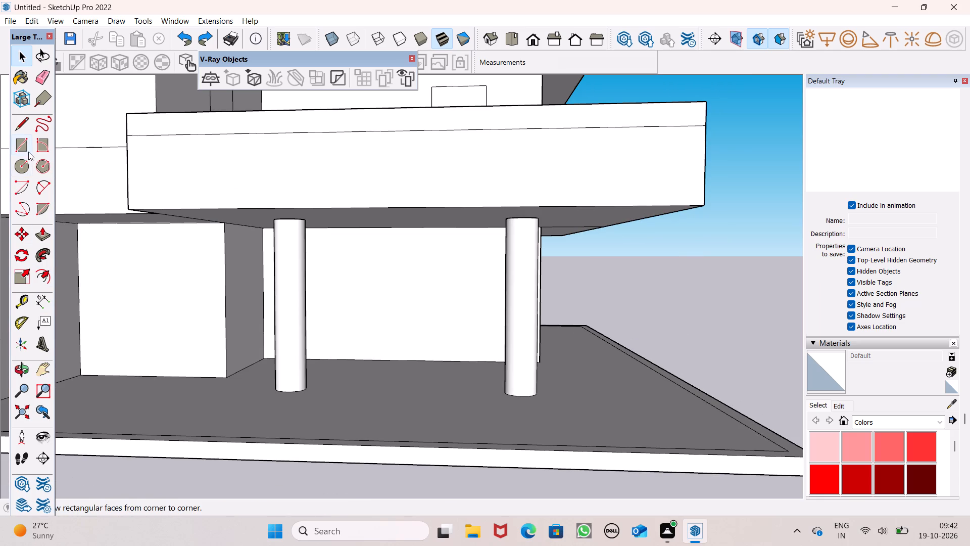
{"action": "scroll", "coordinate": [431, 347], "scroll_direction": "up", "scroll_amount": 3}
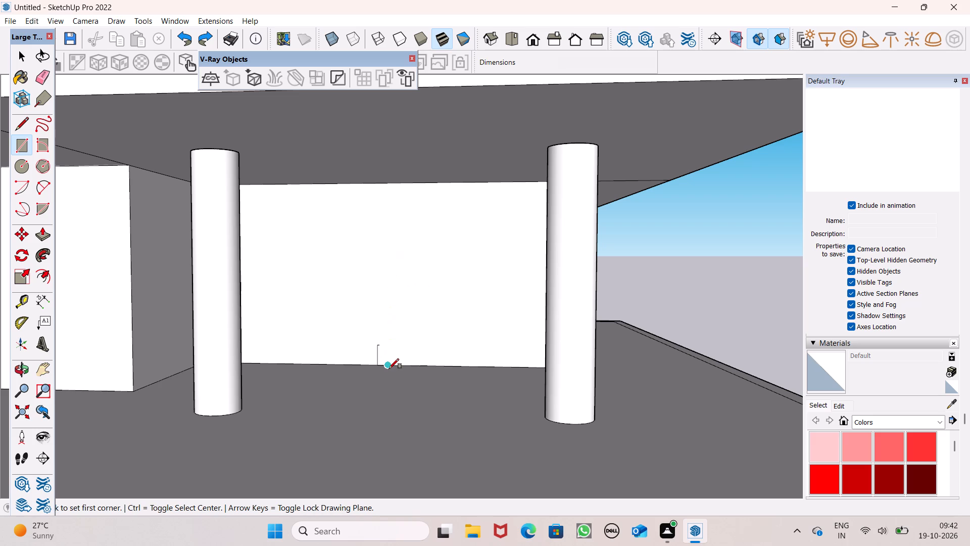
{"action": "left_click", "coordinate": [387, 363]}
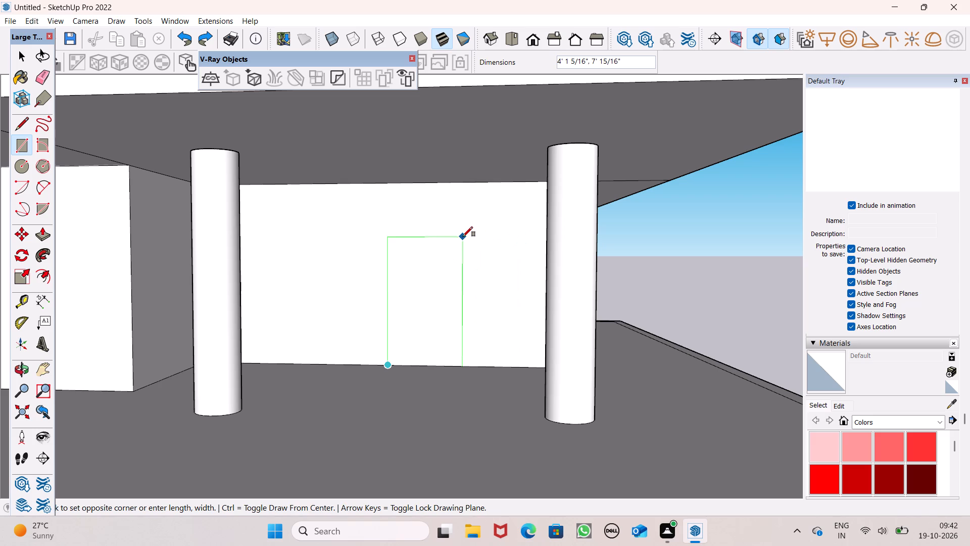
{"action": "type", "text": "4'"}
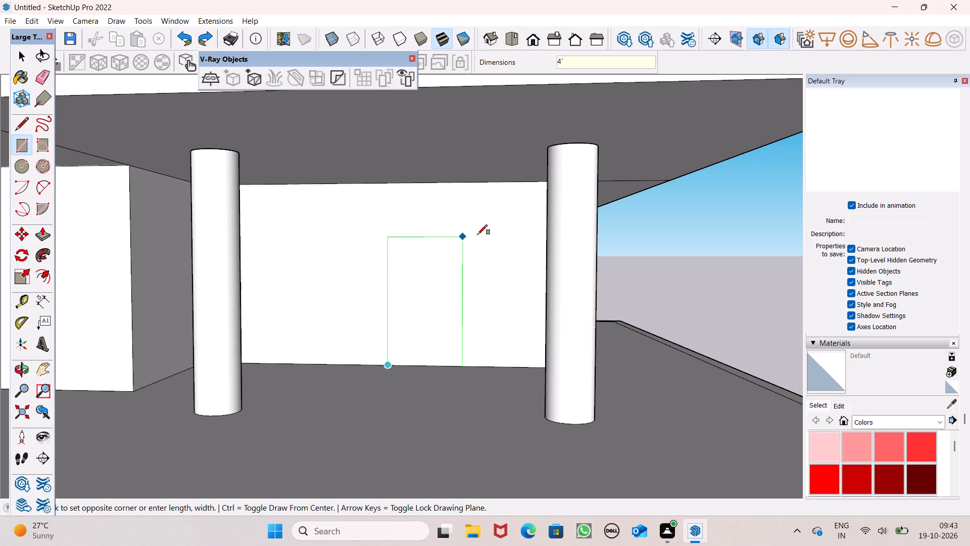
{"action": "key", "text": "comma"}
{"action": "type", "text": "7'"}
{"action": "key", "text": "Return"}
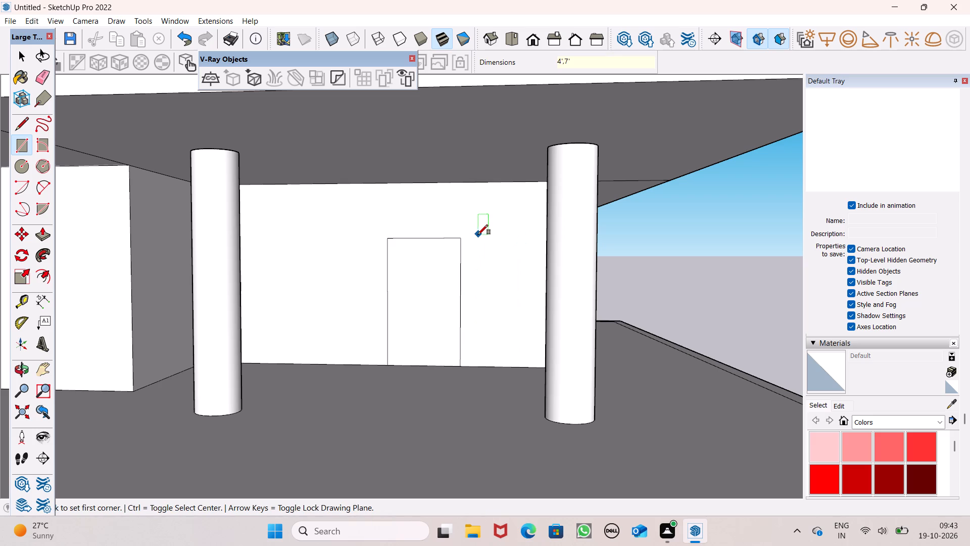
{"action": "key", "text": "space"}
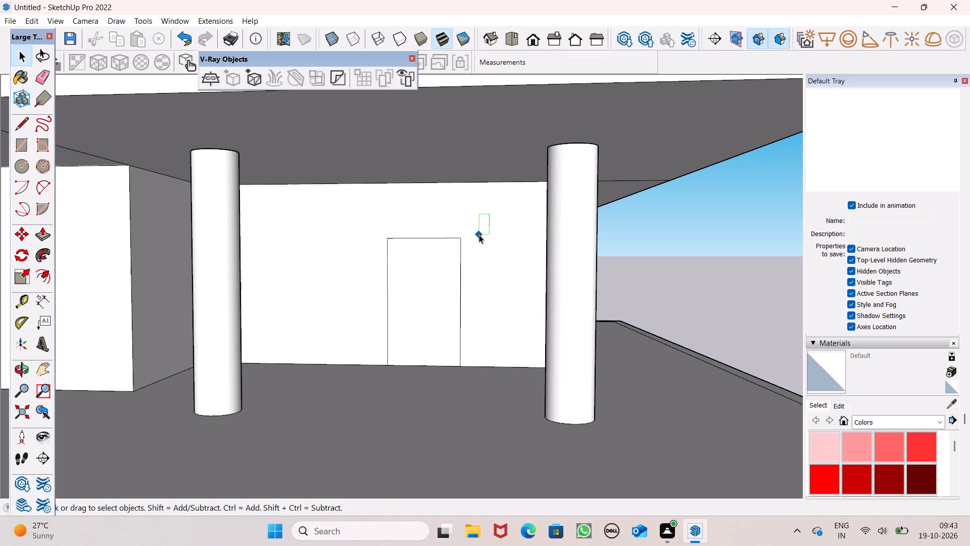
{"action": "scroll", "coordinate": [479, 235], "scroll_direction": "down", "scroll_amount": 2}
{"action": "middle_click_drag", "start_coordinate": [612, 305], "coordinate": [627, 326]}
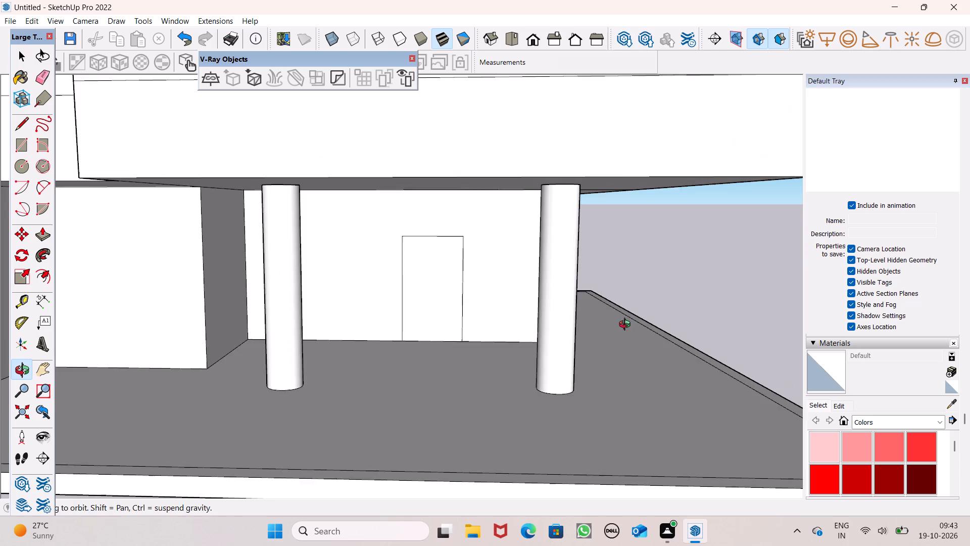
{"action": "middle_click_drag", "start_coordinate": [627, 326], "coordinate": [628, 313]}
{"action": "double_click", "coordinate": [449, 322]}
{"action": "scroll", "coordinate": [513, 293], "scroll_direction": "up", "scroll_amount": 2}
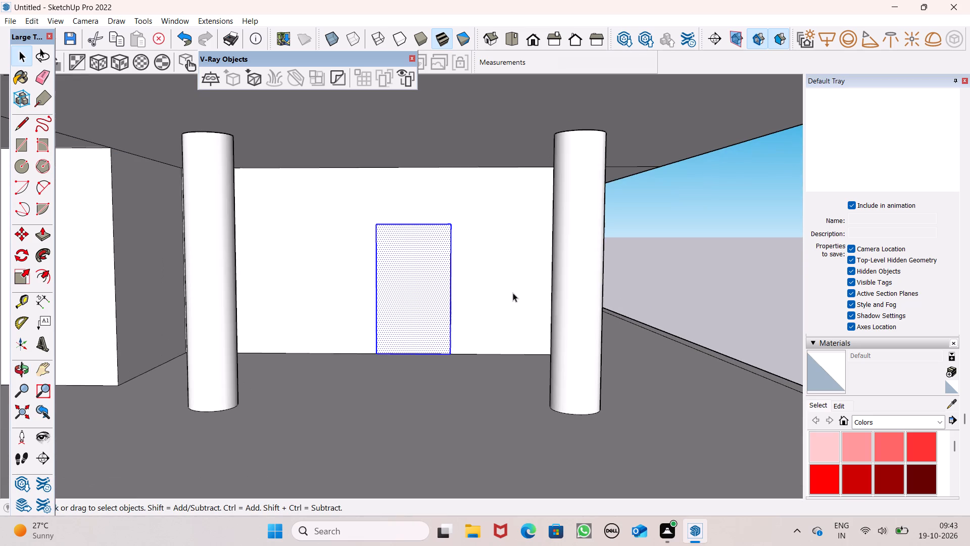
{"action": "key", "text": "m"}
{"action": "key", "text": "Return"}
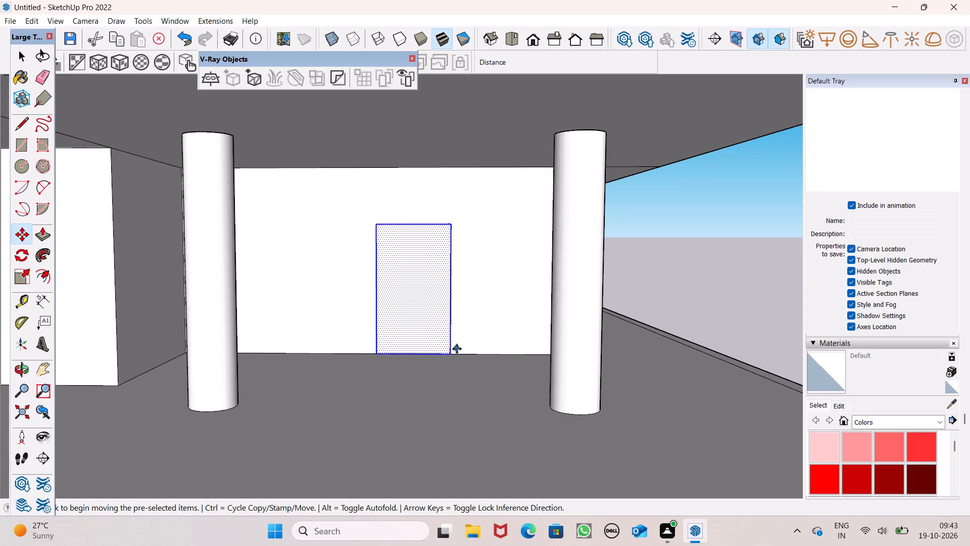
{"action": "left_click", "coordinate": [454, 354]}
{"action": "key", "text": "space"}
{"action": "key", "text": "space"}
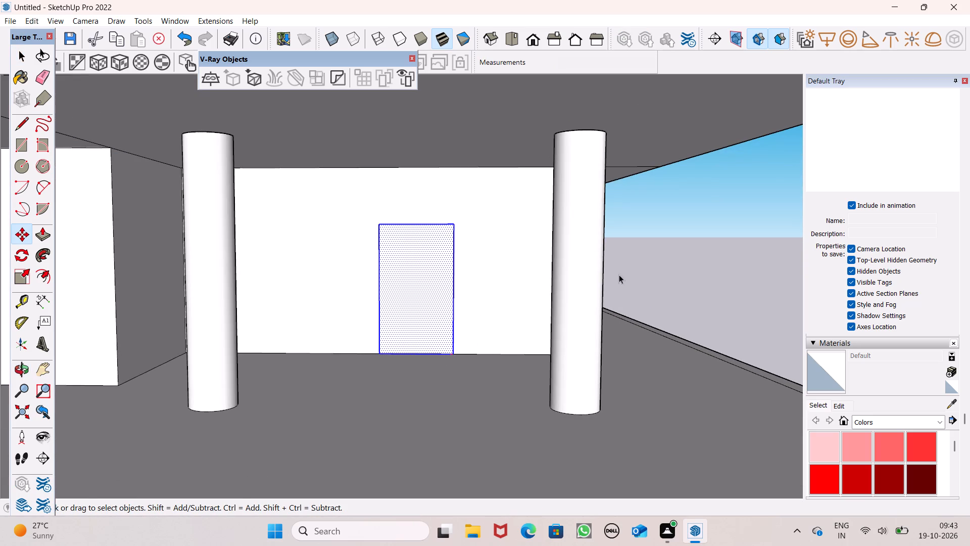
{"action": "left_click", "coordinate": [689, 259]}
Draw a window rectangle about 5'6" wide by 4'8" high beside the door on the ground-floor wall behind the columns.
{"action": "scroll", "coordinate": [461, 331], "scroll_direction": "down", "scroll_amount": 2}
{"action": "middle_click_drag", "start_coordinate": [553, 362], "coordinate": [554, 366]}
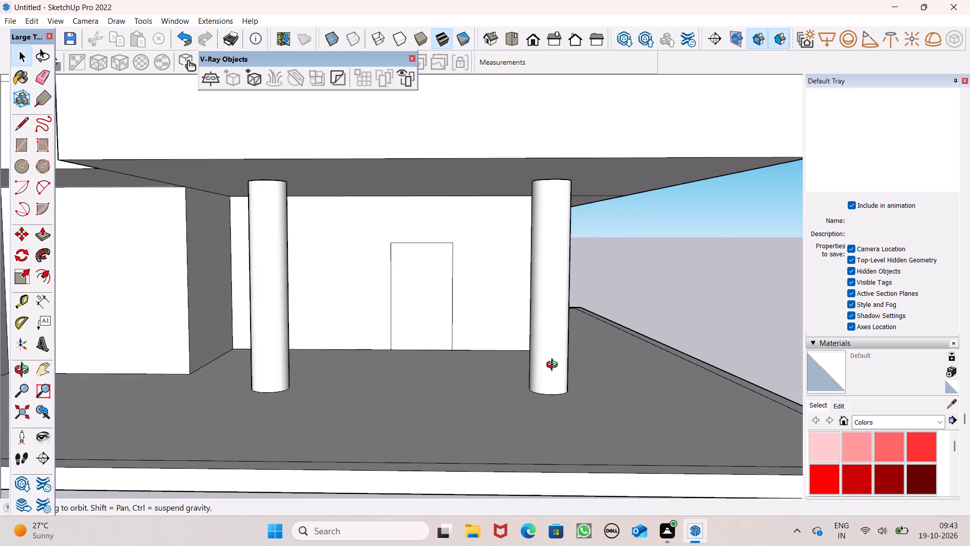
{"action": "middle_click_drag", "start_coordinate": [554, 366], "coordinate": [515, 359]}
{"action": "scroll", "coordinate": [430, 353], "scroll_direction": "up", "scroll_amount": 1}
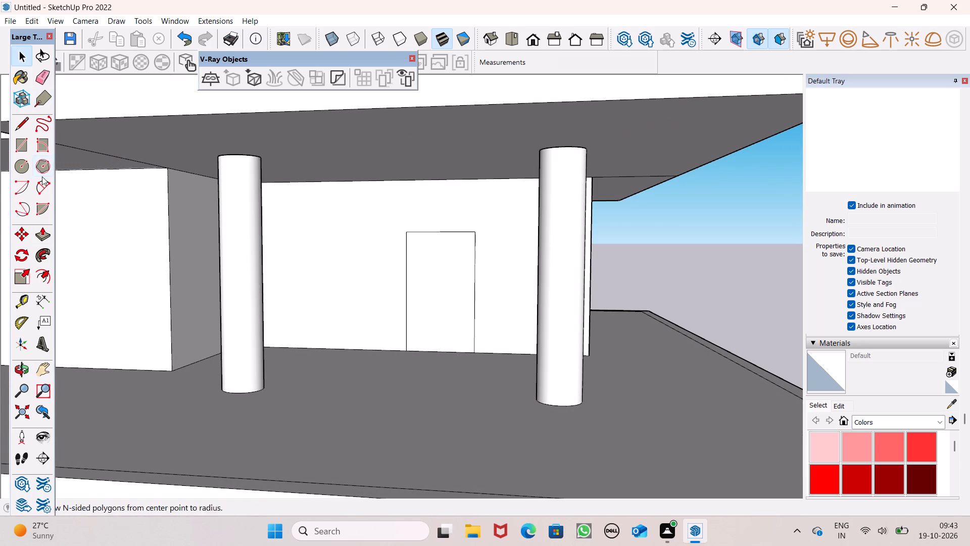
{"action": "left_click", "coordinate": [26, 142]}
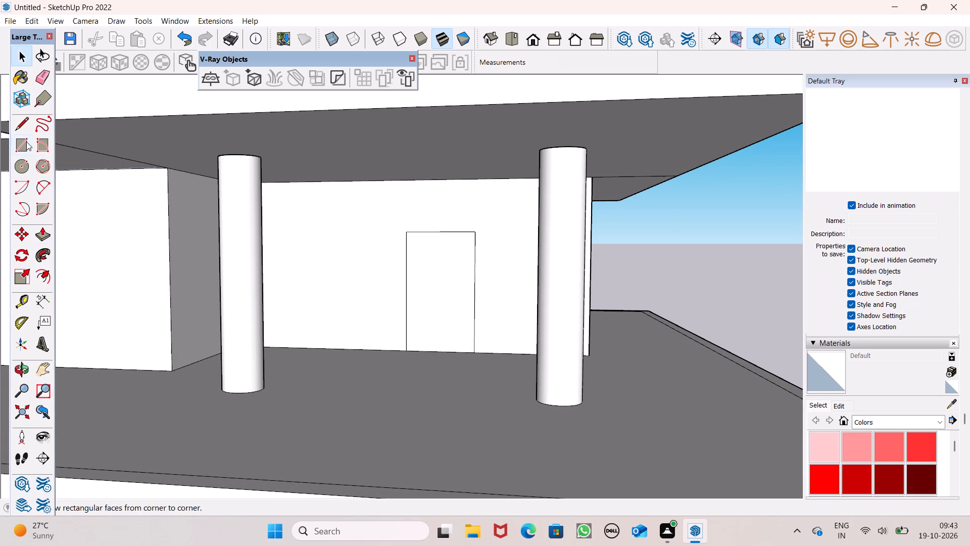
{"action": "scroll", "coordinate": [376, 271], "scroll_direction": "up", "scroll_amount": 4}
{"action": "scroll", "coordinate": [265, 260], "scroll_direction": "up", "scroll_amount": 1}
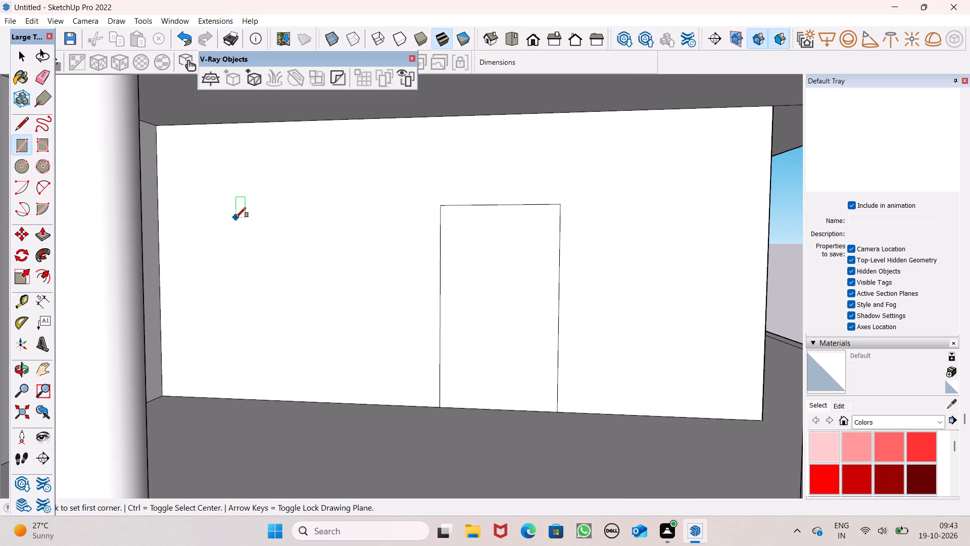
{"action": "middle_click_drag", "start_coordinate": [284, 248], "coordinate": [286, 241]}
{"action": "scroll", "coordinate": [286, 241], "scroll_direction": "up", "scroll_amount": 1}
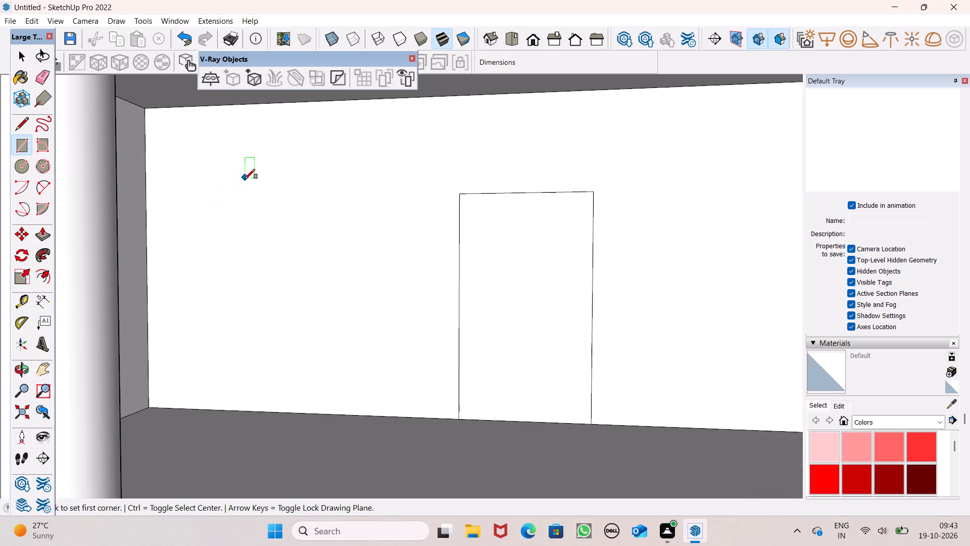
{"action": "left_click", "coordinate": [238, 189]}
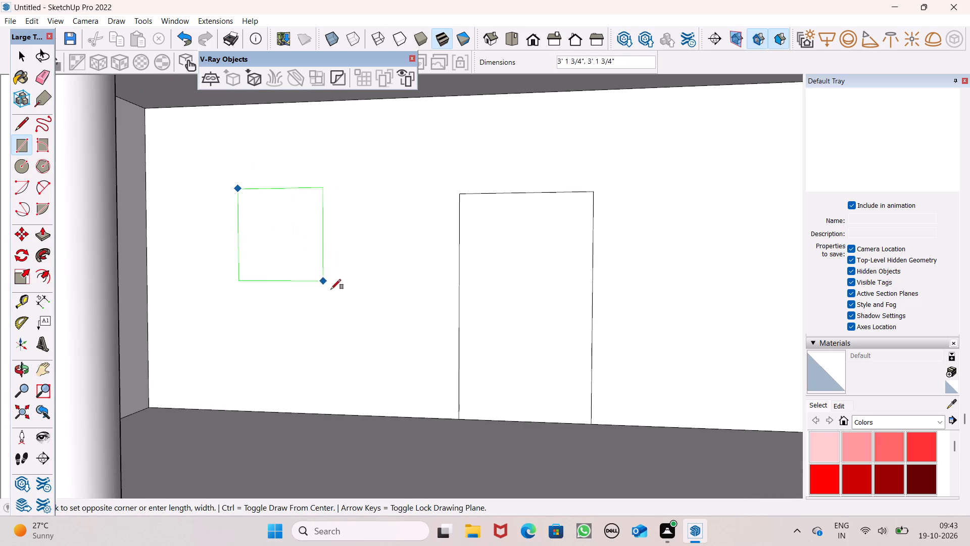
{"action": "left_click", "coordinate": [404, 333]}
{"action": "key", "text": "space"}
Move the window rectangle slightly farther from the door along the ground-floor wall behind the columns.
{"action": "double_click", "coordinate": [376, 321]}
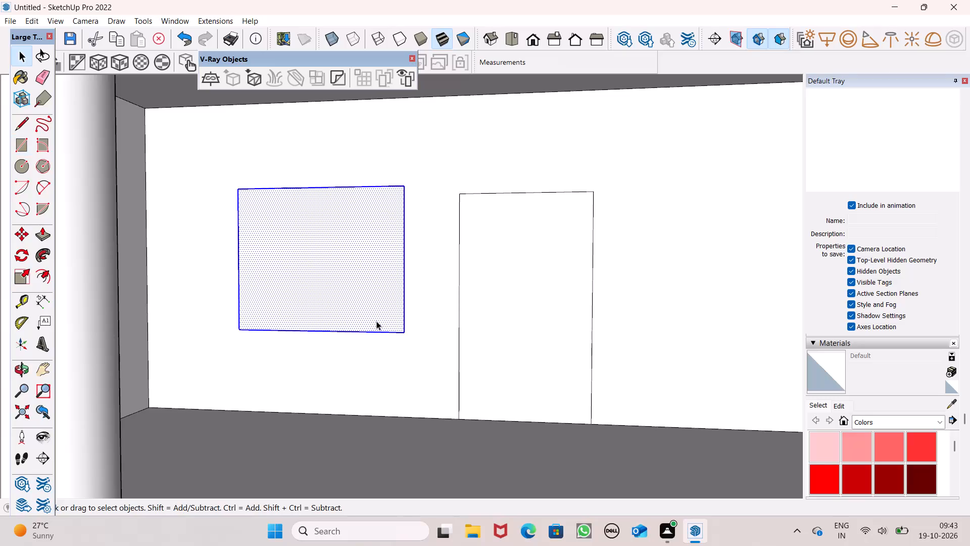
{"action": "key", "text": "m"}
{"action": "key", "text": "Return"}
{"action": "left_click_drag", "start_coordinate": [381, 320], "coordinate": [360, 320]}
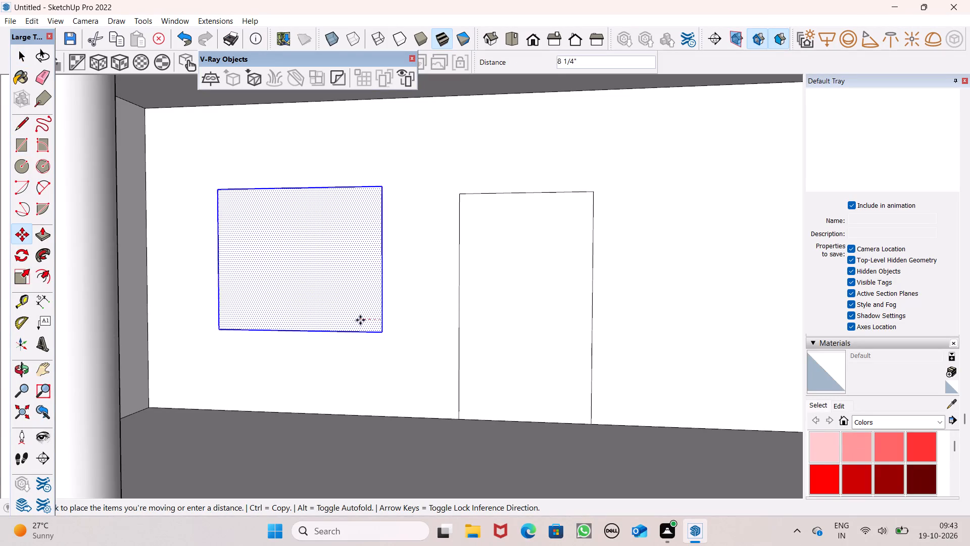
{"action": "left_click_drag", "start_coordinate": [360, 320], "coordinate": [369, 321]}
{"action": "key", "text": "space"}
{"action": "scroll", "coordinate": [406, 302], "scroll_direction": "down", "scroll_amount": 10}
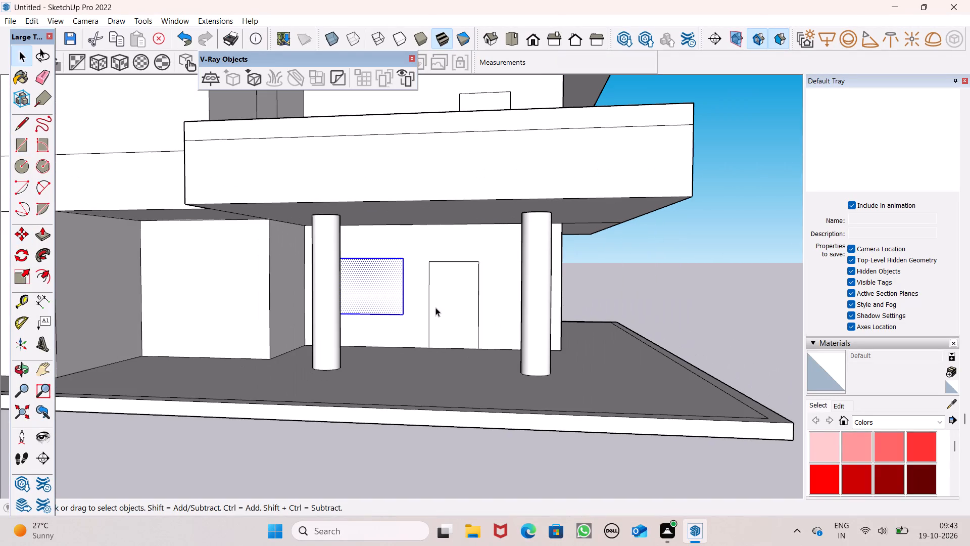
{"action": "left_click", "coordinate": [713, 279]}
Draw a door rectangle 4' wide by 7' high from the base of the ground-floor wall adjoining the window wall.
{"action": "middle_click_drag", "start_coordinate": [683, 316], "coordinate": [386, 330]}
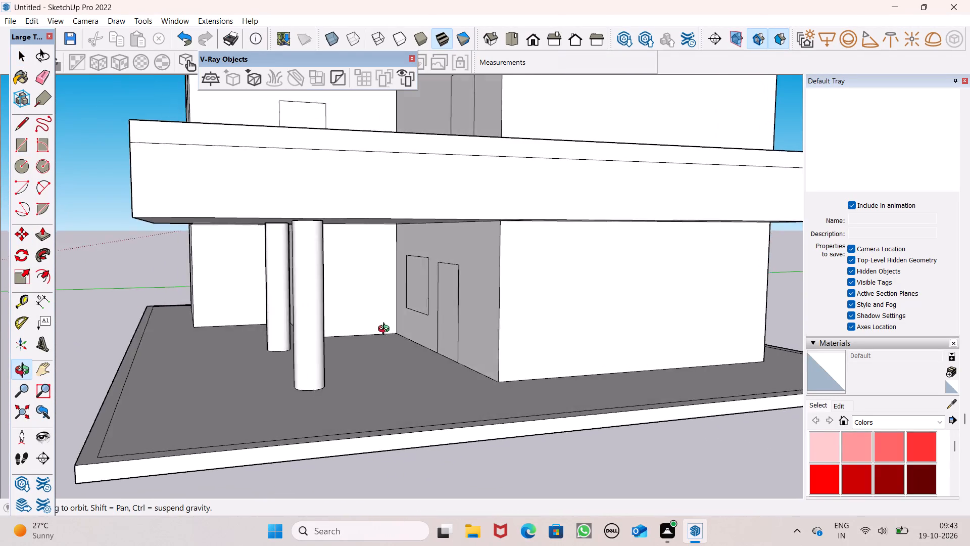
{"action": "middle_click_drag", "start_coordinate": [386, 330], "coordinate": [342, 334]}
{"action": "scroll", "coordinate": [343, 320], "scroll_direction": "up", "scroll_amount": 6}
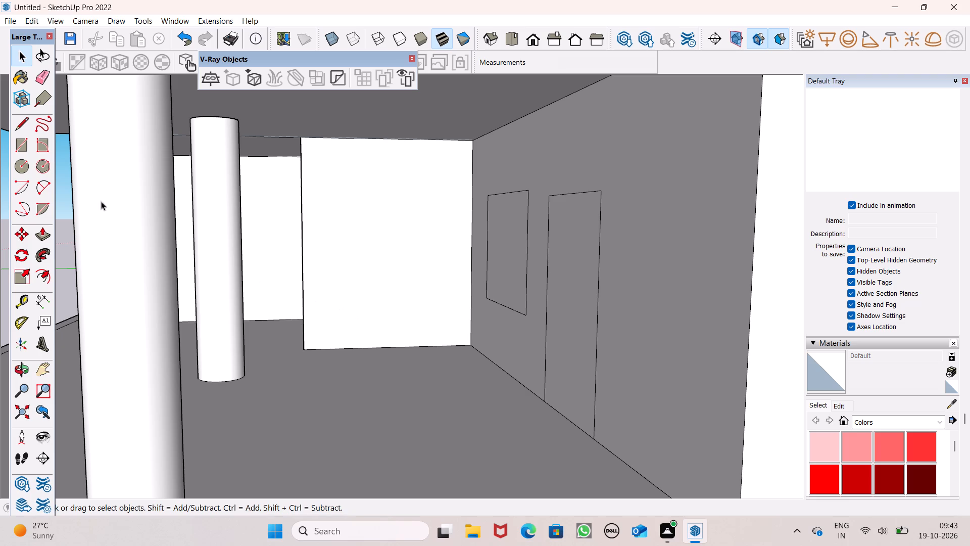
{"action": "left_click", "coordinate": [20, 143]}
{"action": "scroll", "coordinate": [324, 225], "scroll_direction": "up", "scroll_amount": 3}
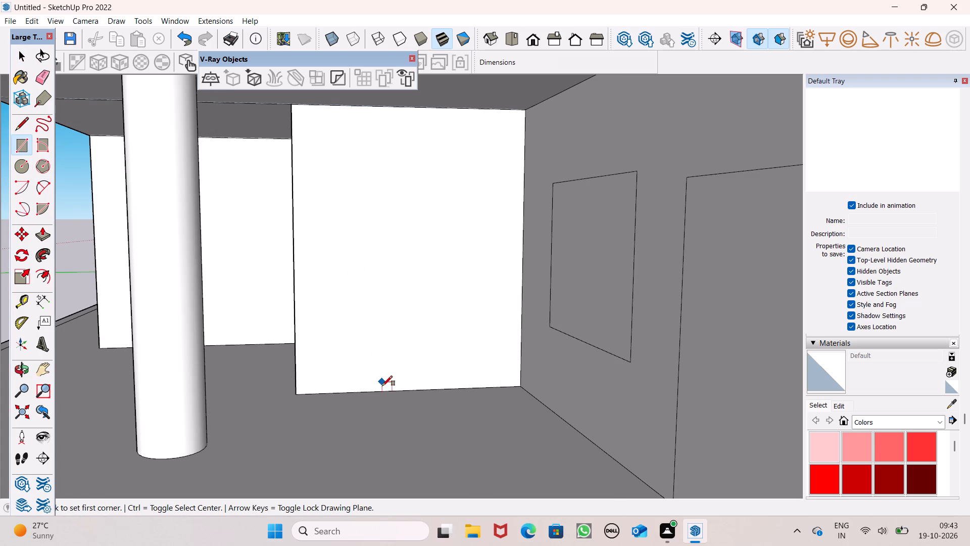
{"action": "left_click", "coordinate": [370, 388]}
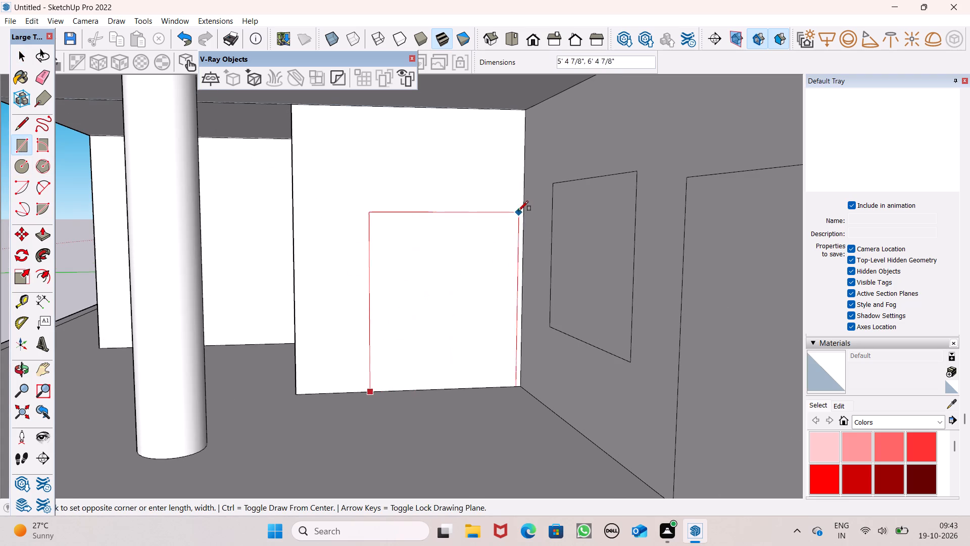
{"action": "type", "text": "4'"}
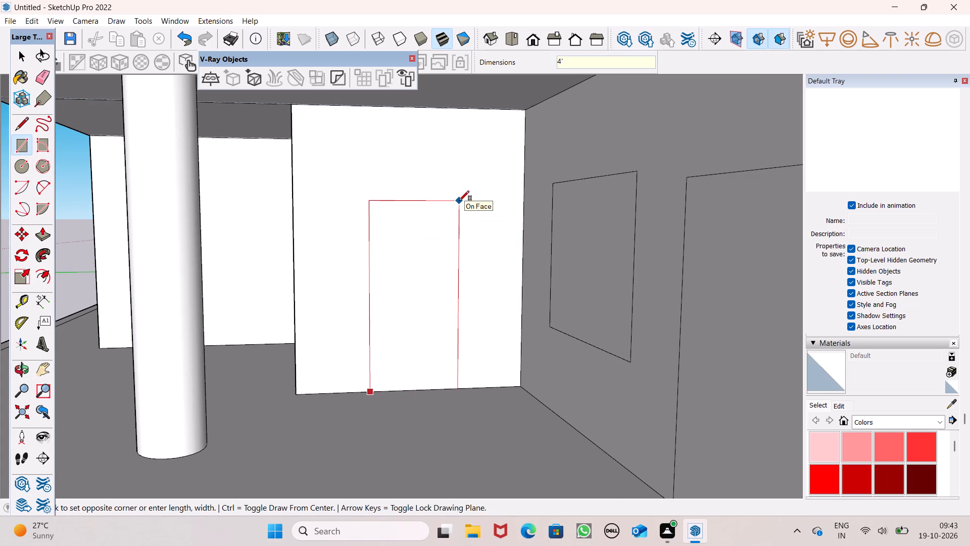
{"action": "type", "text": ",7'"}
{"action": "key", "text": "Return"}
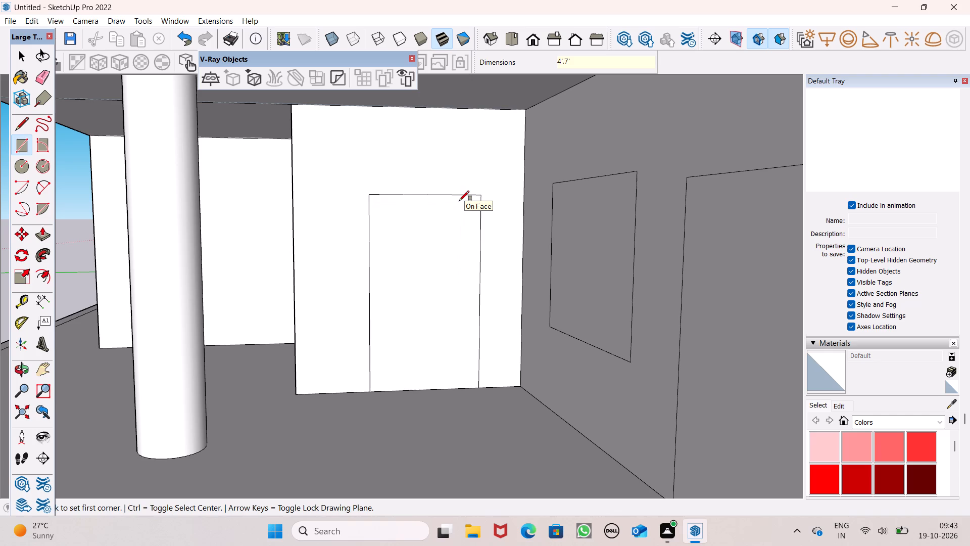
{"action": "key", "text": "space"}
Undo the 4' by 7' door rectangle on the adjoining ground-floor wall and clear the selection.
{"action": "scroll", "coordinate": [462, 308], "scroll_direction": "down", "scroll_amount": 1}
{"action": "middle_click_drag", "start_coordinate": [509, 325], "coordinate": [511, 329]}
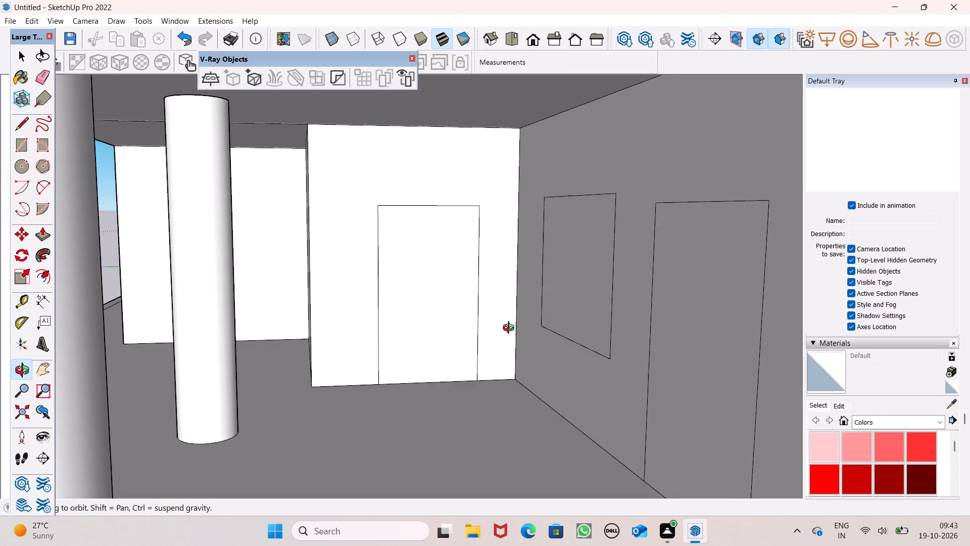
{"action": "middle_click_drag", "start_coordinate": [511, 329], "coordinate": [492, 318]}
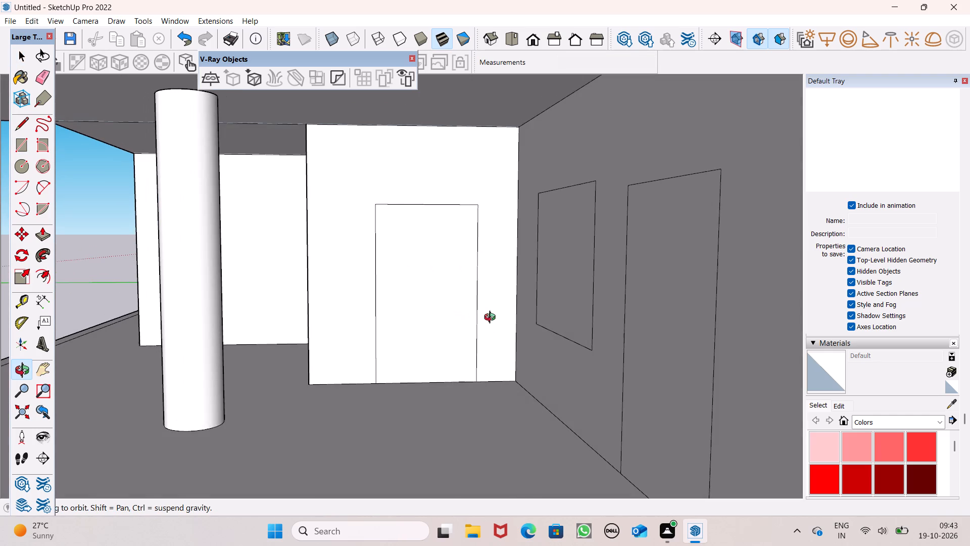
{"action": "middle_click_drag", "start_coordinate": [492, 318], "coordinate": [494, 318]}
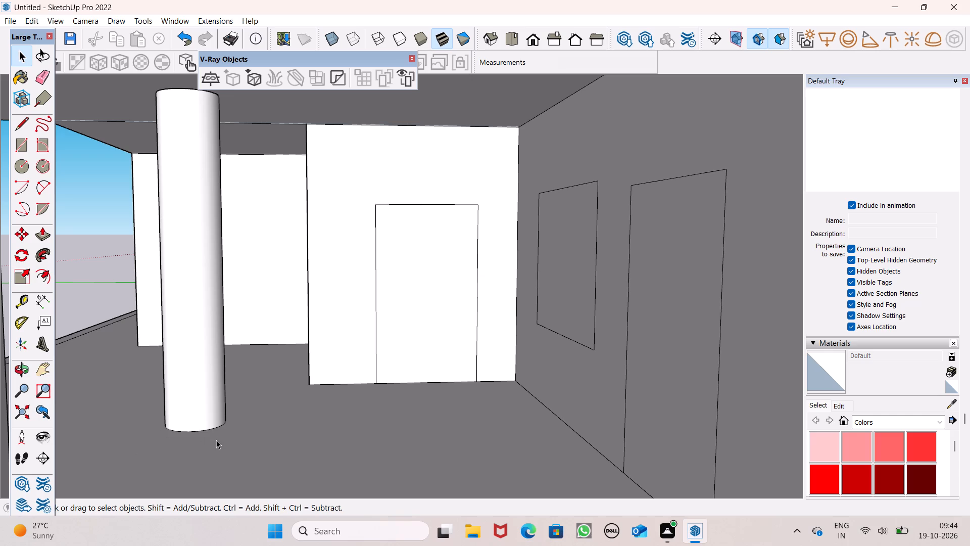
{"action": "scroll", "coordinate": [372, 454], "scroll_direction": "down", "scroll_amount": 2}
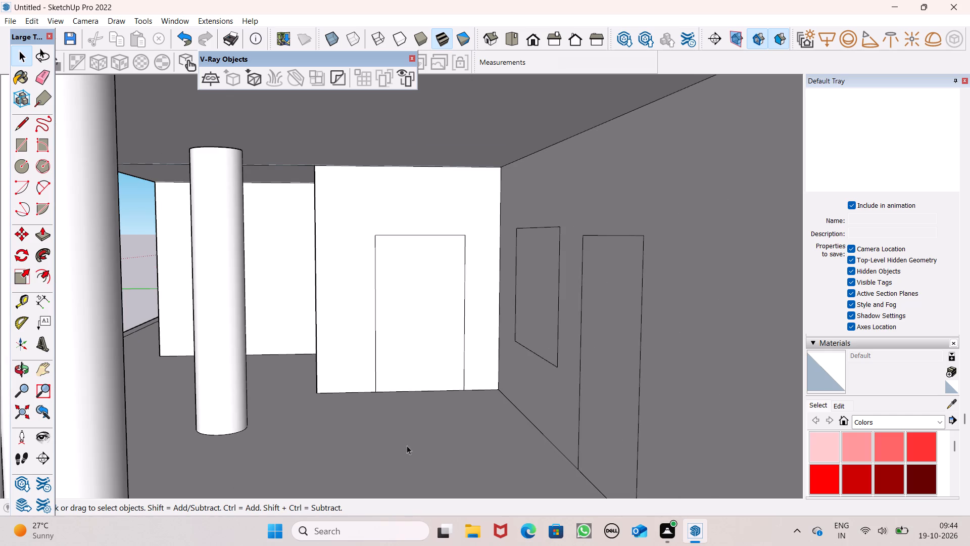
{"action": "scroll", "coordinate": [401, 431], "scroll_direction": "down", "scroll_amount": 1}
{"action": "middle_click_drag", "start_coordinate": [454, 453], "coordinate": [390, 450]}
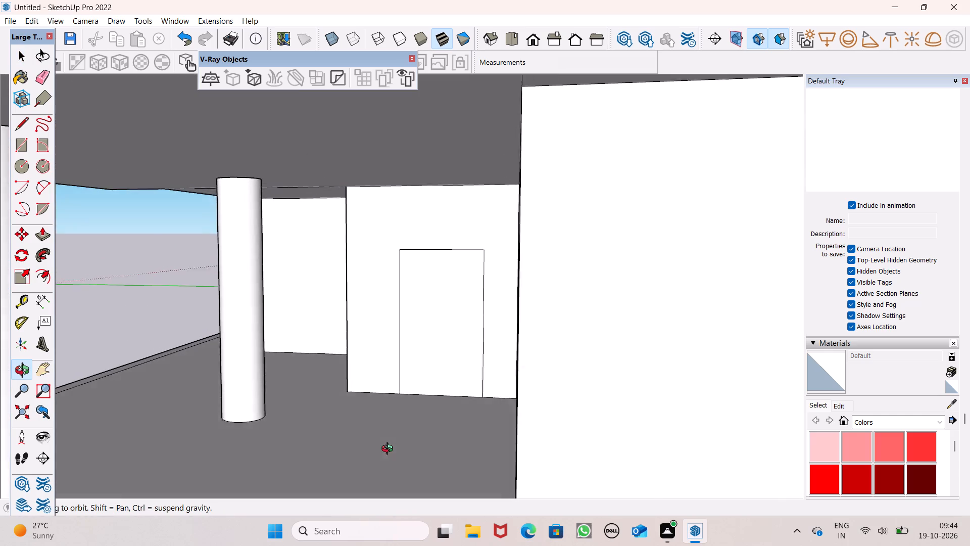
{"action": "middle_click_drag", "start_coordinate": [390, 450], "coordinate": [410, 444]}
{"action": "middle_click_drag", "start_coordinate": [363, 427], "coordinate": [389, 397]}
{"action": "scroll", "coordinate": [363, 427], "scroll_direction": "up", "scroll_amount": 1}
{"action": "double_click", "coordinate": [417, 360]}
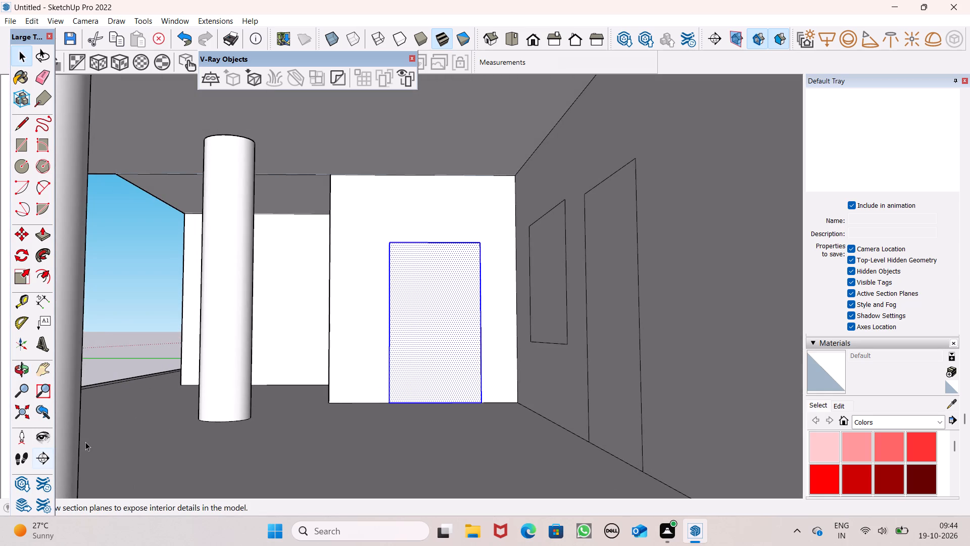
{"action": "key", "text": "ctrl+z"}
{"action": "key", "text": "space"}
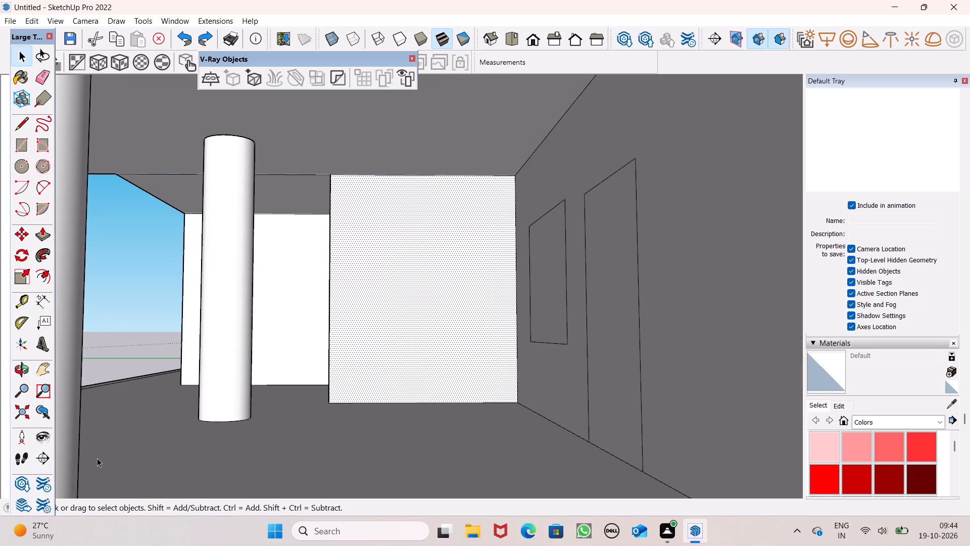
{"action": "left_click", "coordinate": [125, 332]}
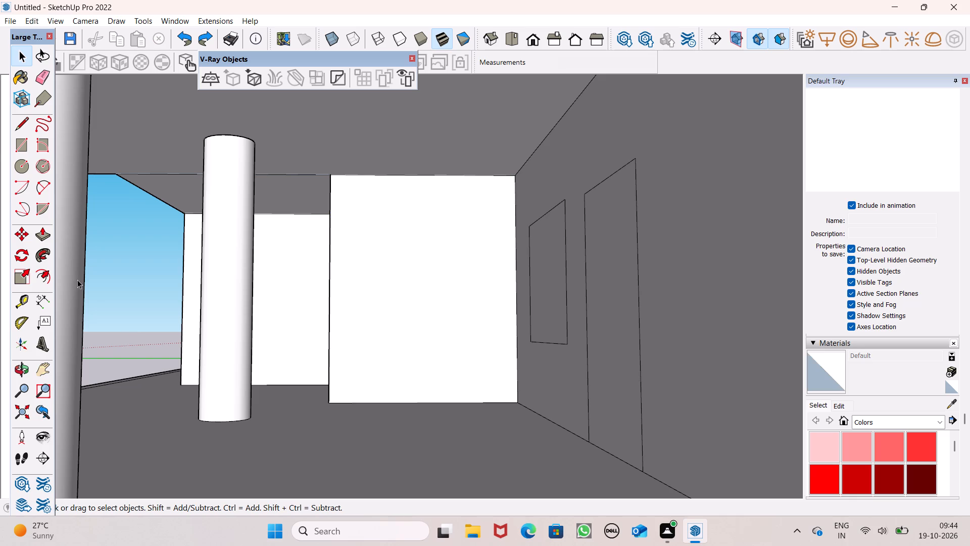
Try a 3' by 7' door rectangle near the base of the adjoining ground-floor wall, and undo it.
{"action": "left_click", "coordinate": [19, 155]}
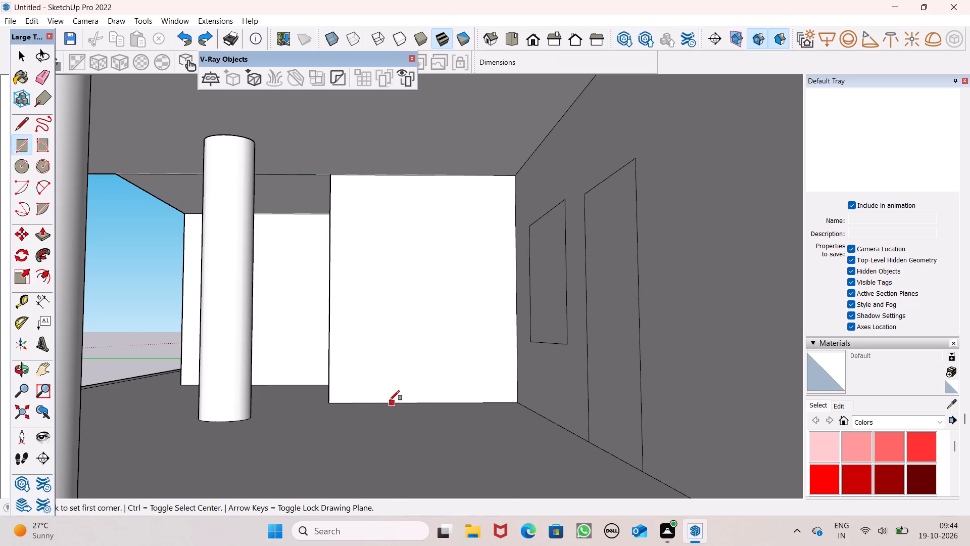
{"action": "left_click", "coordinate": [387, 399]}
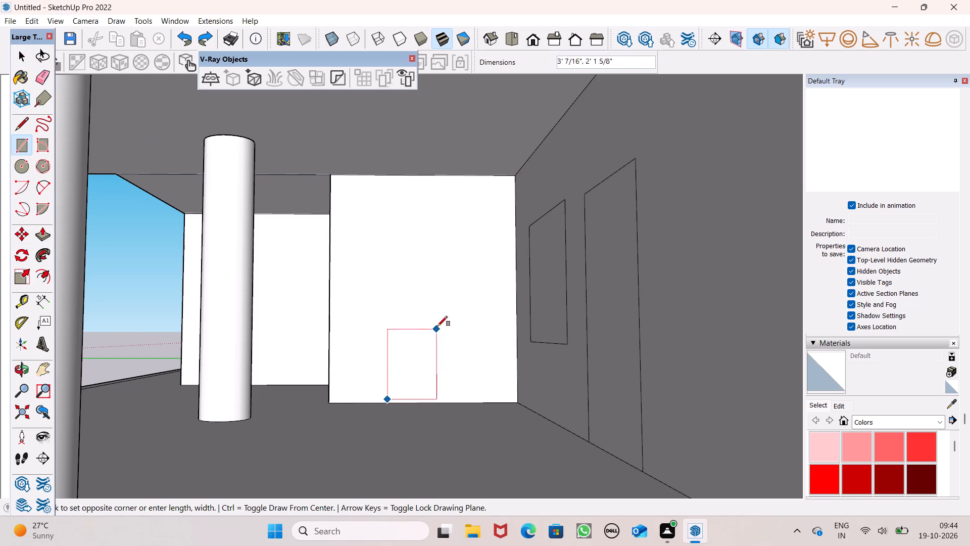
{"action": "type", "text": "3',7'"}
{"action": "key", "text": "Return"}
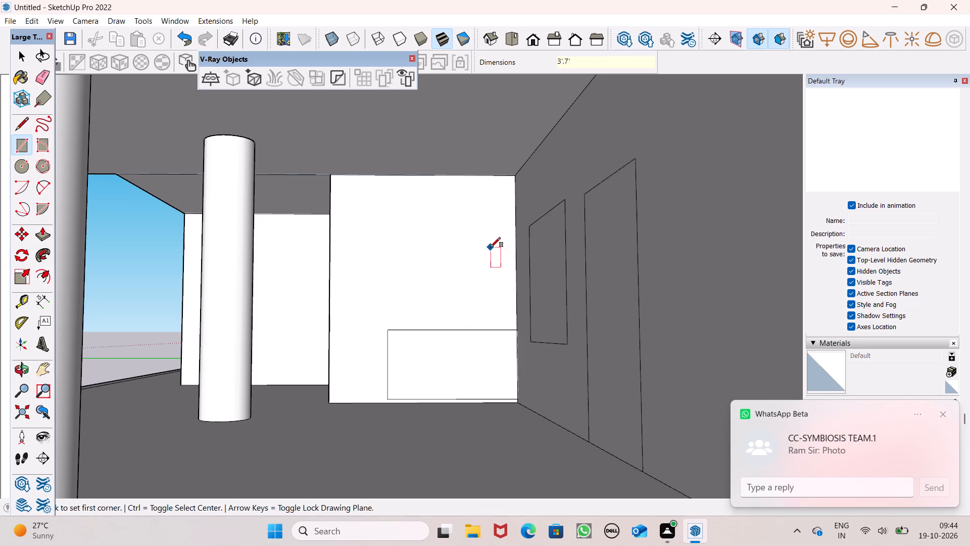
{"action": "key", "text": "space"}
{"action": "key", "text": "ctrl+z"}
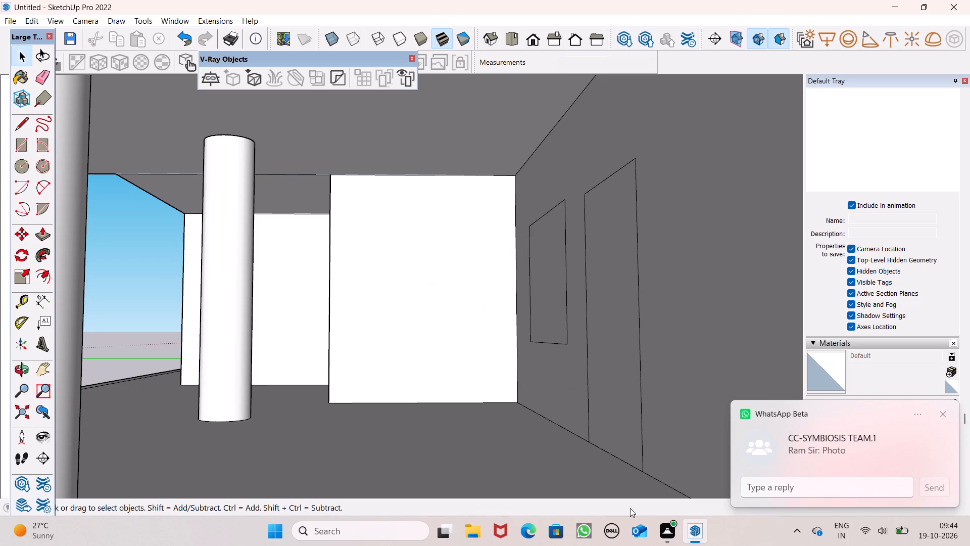
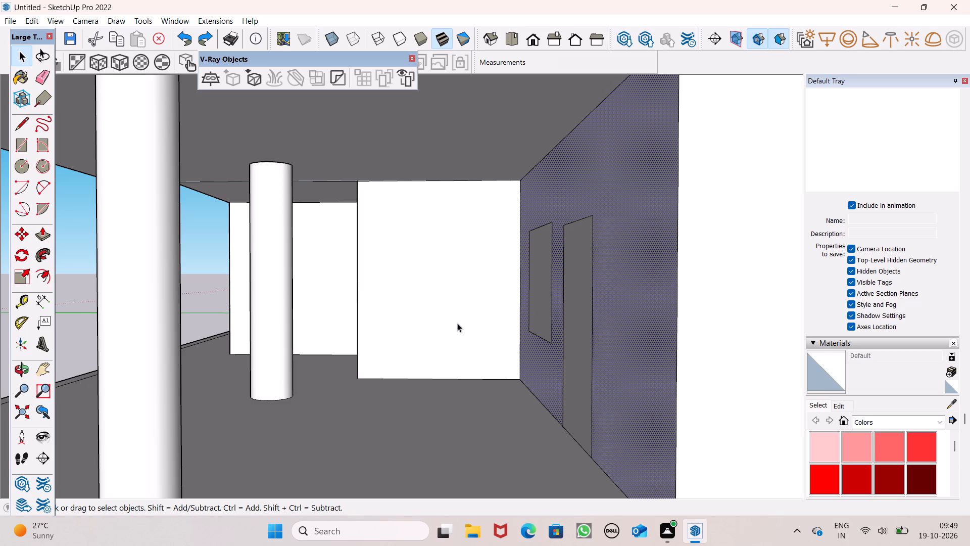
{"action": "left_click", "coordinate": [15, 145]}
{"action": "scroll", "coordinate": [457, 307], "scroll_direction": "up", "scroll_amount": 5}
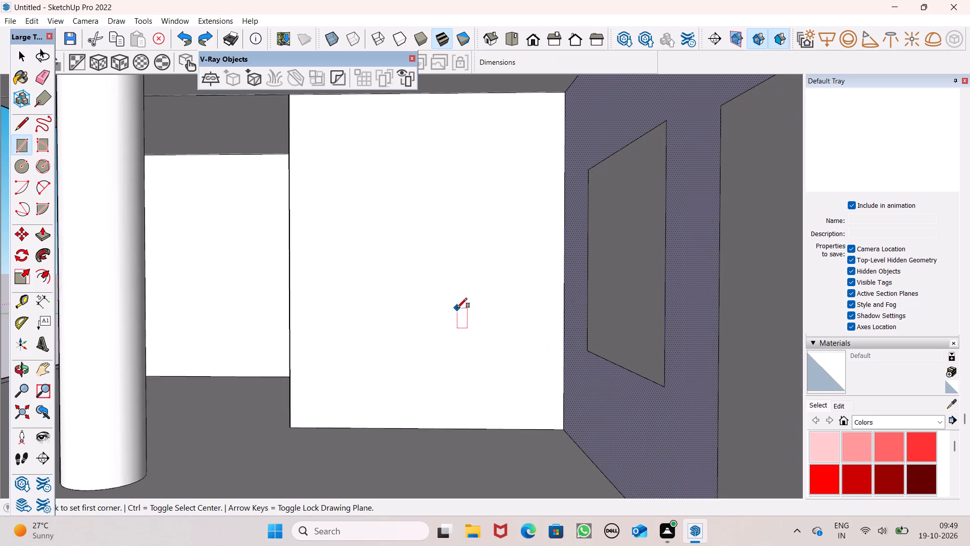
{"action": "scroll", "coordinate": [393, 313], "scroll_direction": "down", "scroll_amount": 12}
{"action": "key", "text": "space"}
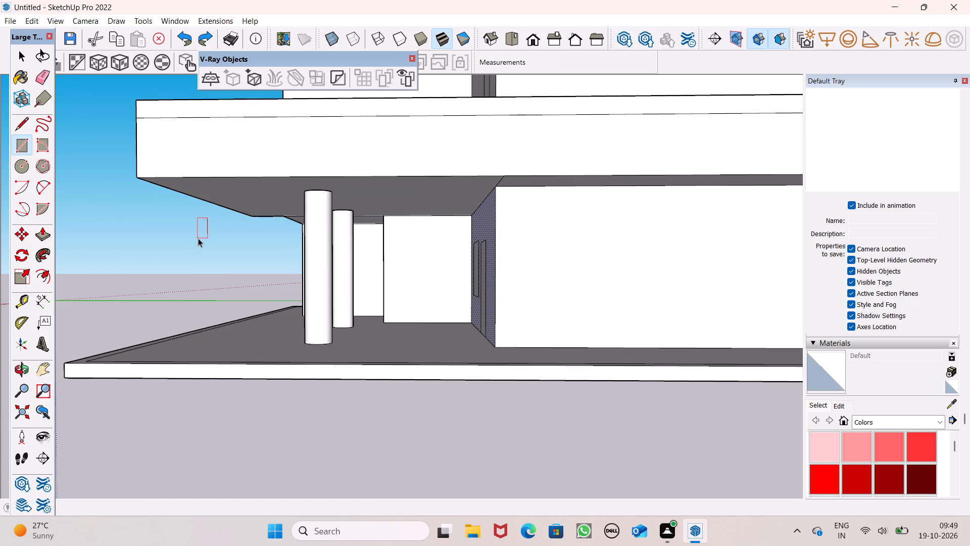
Clear the wall selection and draw a 3' by 7' door rectangle from the base of the ground-floor wall adjoining the window wall.
{"action": "left_click", "coordinate": [198, 238]}
{"action": "scroll", "coordinate": [427, 264], "scroll_direction": "up", "scroll_amount": 9}
{"action": "scroll", "coordinate": [464, 266], "scroll_direction": "down", "scroll_amount": 2}
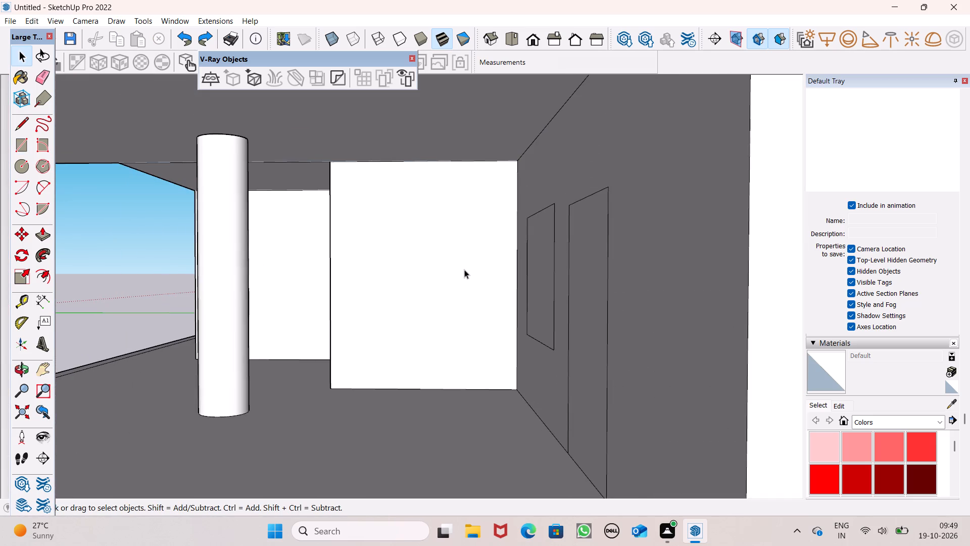
{"action": "scroll", "coordinate": [555, 305], "scroll_direction": "up", "scroll_amount": 1}
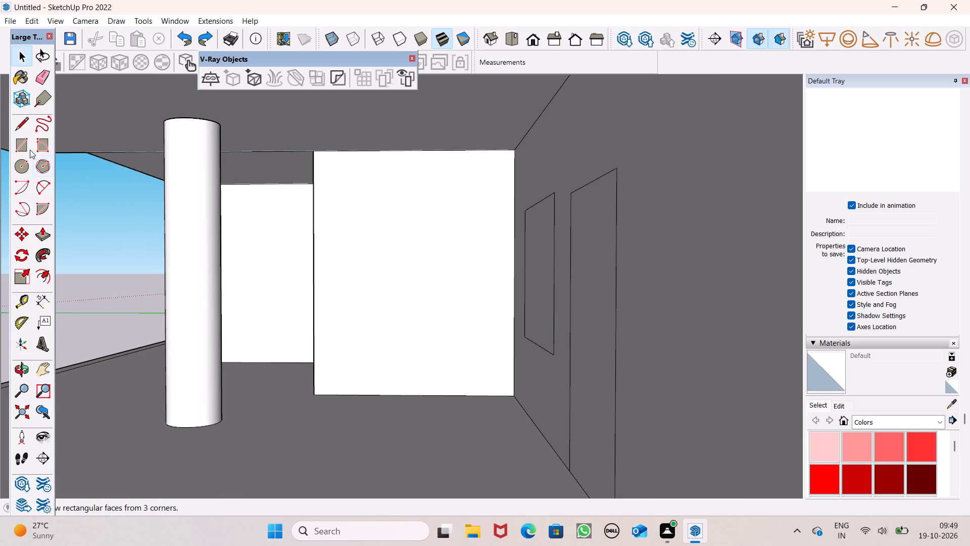
{"action": "left_click", "coordinate": [30, 148]}
{"action": "scroll", "coordinate": [468, 285], "scroll_direction": "up", "scroll_amount": 2}
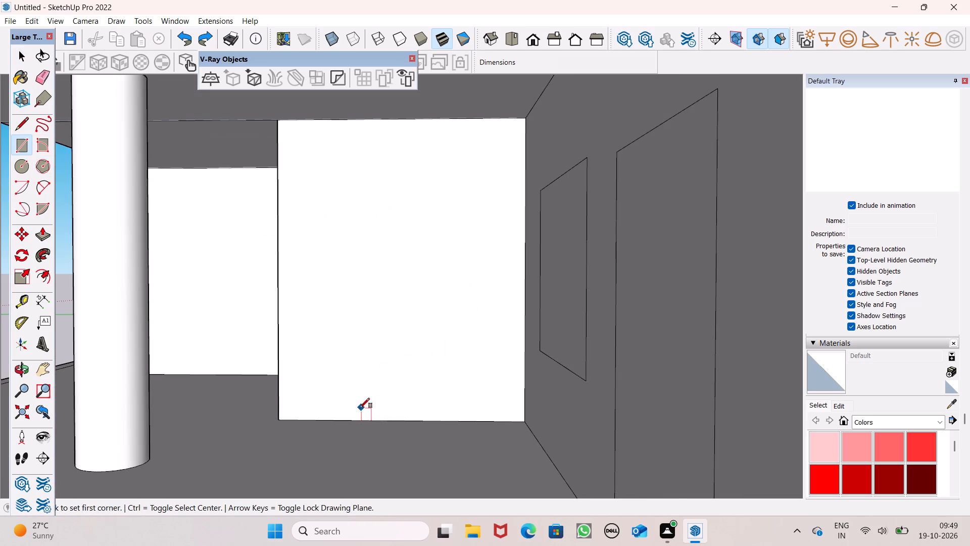
{"action": "left_click_drag", "start_coordinate": [349, 419], "coordinate": [354, 419]}
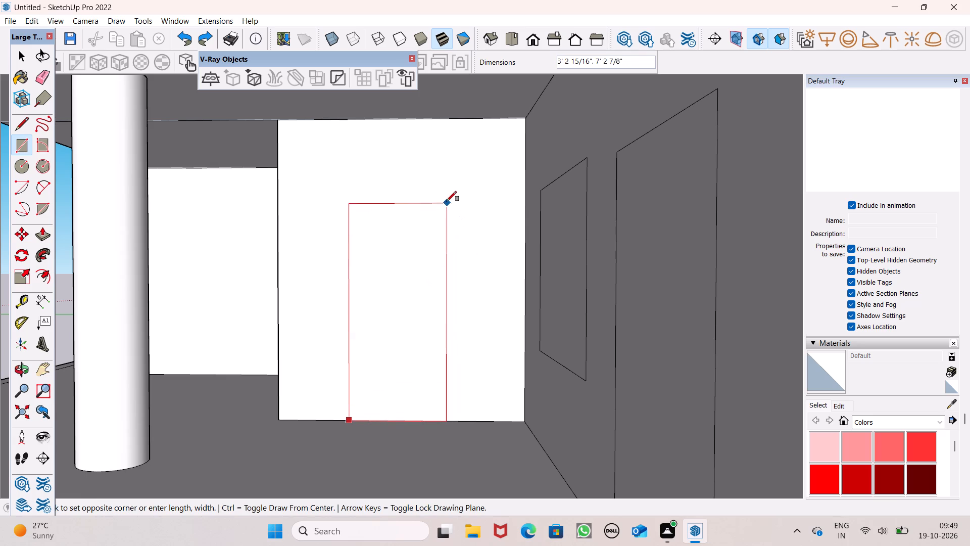
{"action": "key", "text": "3"}
{"action": "type", "text": "',7'"}
{"action": "key", "text": "Return"}
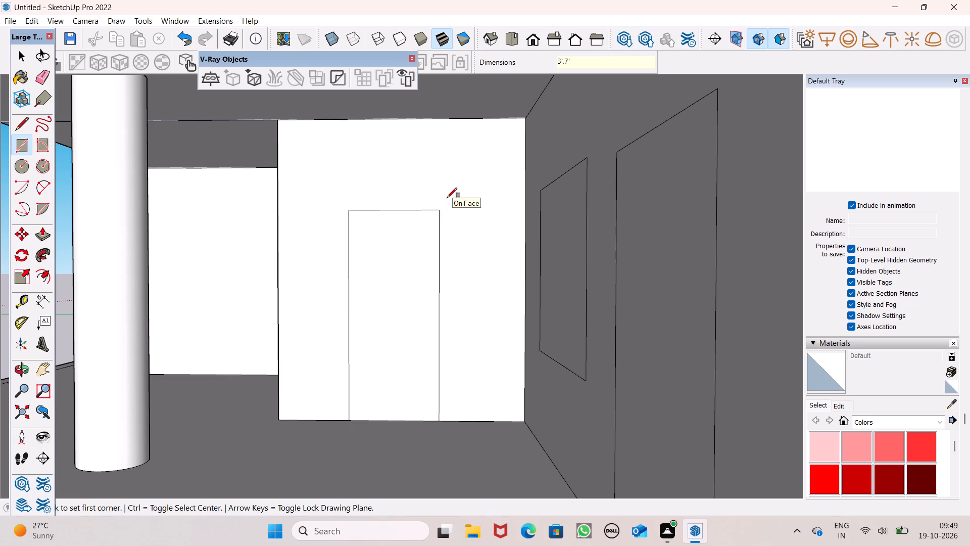
{"action": "key", "text": "space"}
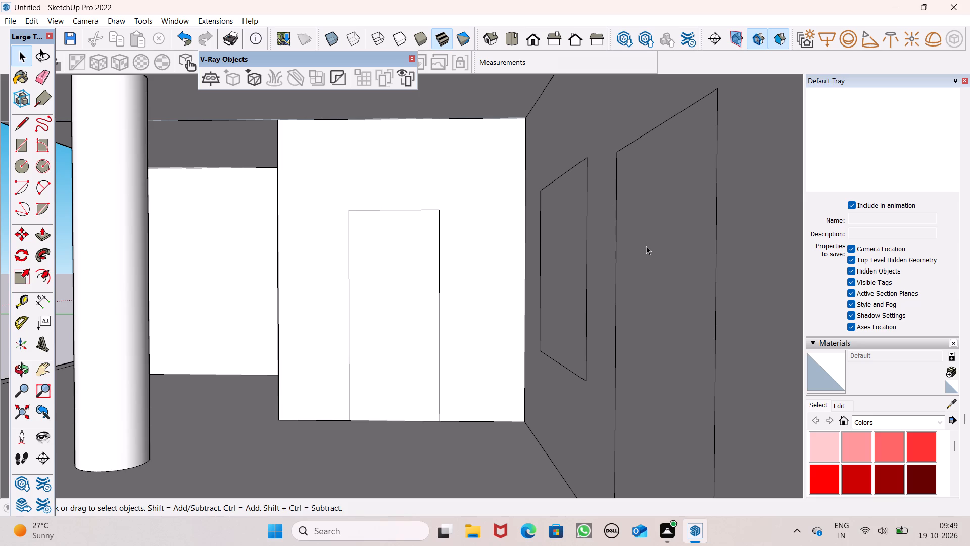
Move the new ground-floor door rectangle about 4" along the wall base toward the window wall, and clear the selection.
{"action": "scroll", "coordinate": [525, 321], "scroll_direction": "down", "scroll_amount": 2}
{"action": "scroll", "coordinate": [461, 356], "scroll_direction": "up", "scroll_amount": 5}
{"action": "double_click", "coordinate": [422, 359]}
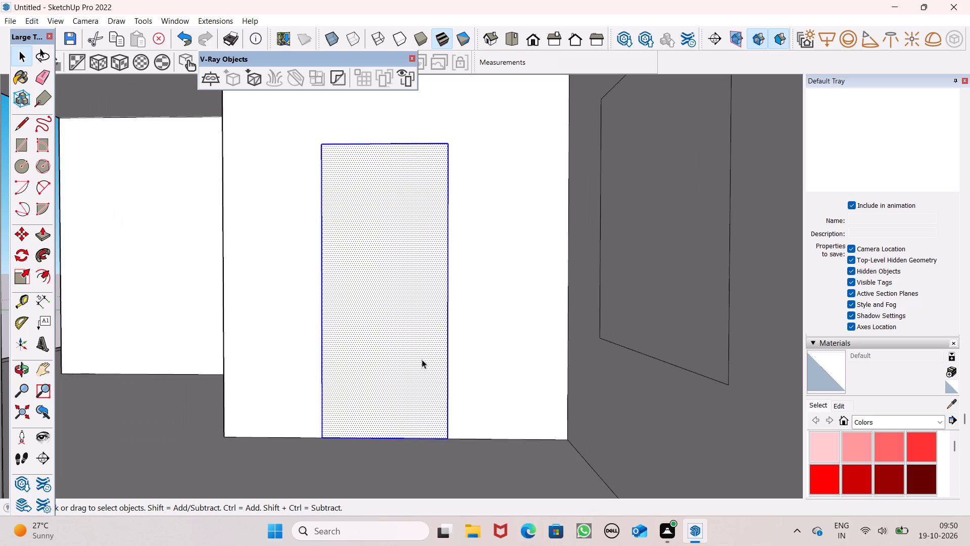
{"action": "scroll", "coordinate": [431, 329], "scroll_direction": "down", "scroll_amount": 3}
{"action": "key", "text": "m"}
{"action": "key", "text": "Return"}
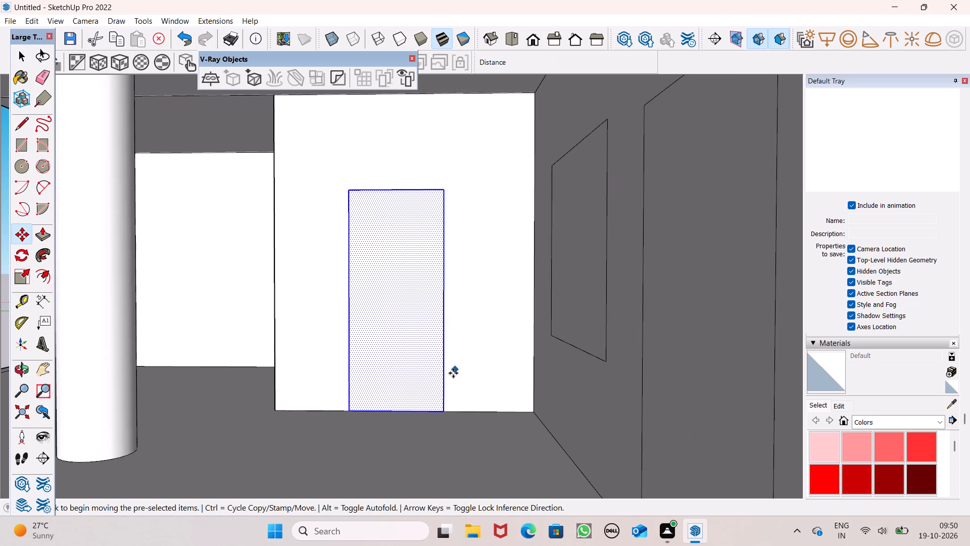
{"action": "left_click", "coordinate": [449, 413]}
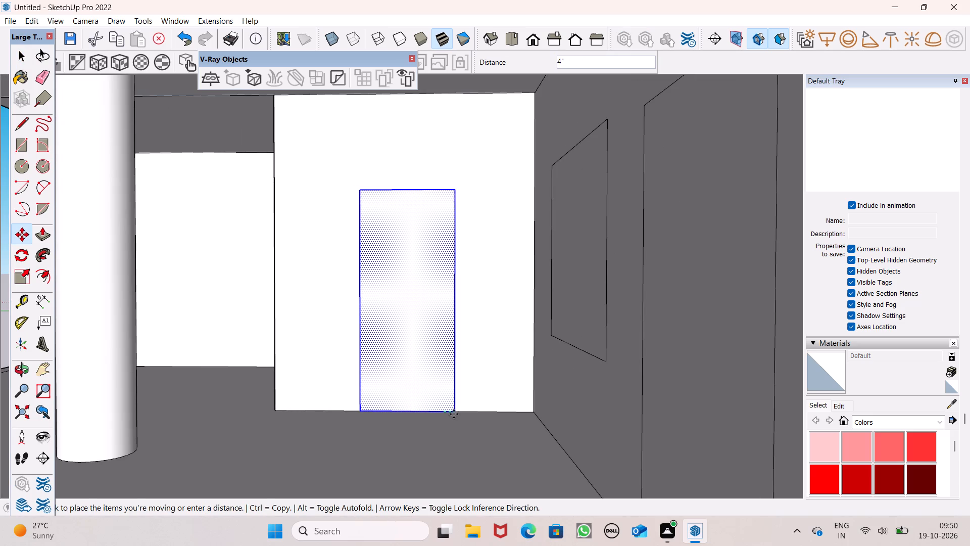
{"action": "key", "text": "space"}
{"action": "scroll", "coordinate": [528, 261], "scroll_direction": "down", "scroll_amount": 6}
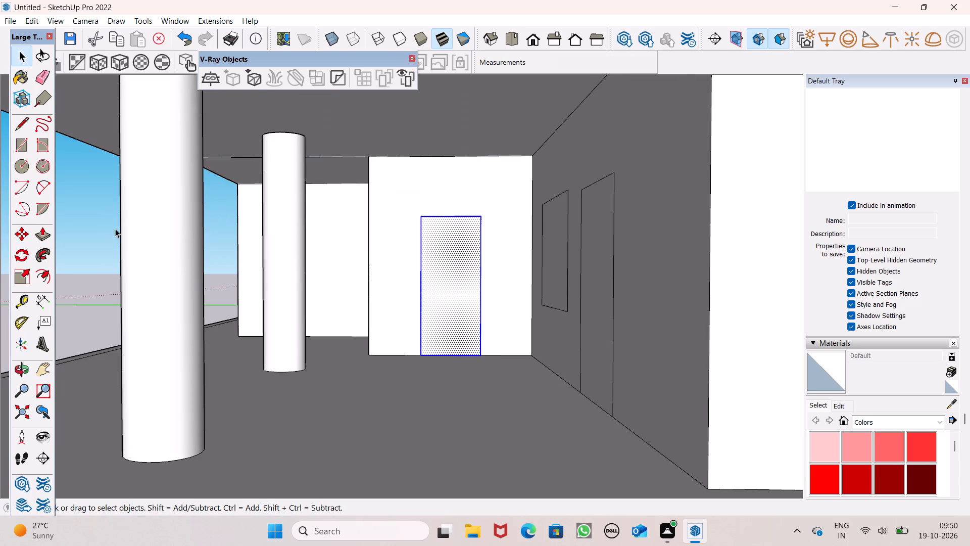
{"action": "left_click", "coordinate": [115, 229]}
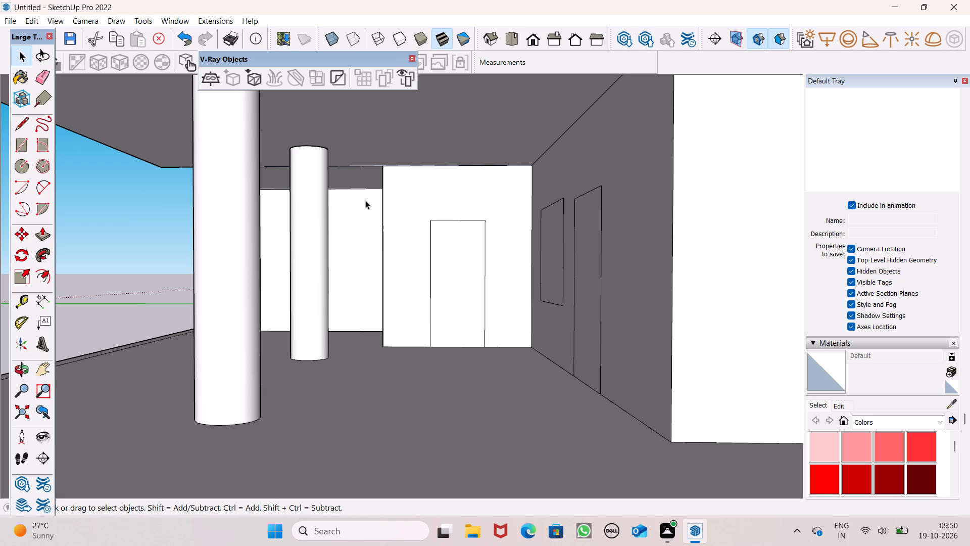
Draw a window rectangle about 6'5" by 4'7" beside the door on the middle-storey wall behind the canopy.
{"action": "scroll", "coordinate": [371, 199], "scroll_direction": "down", "scroll_amount": 1}
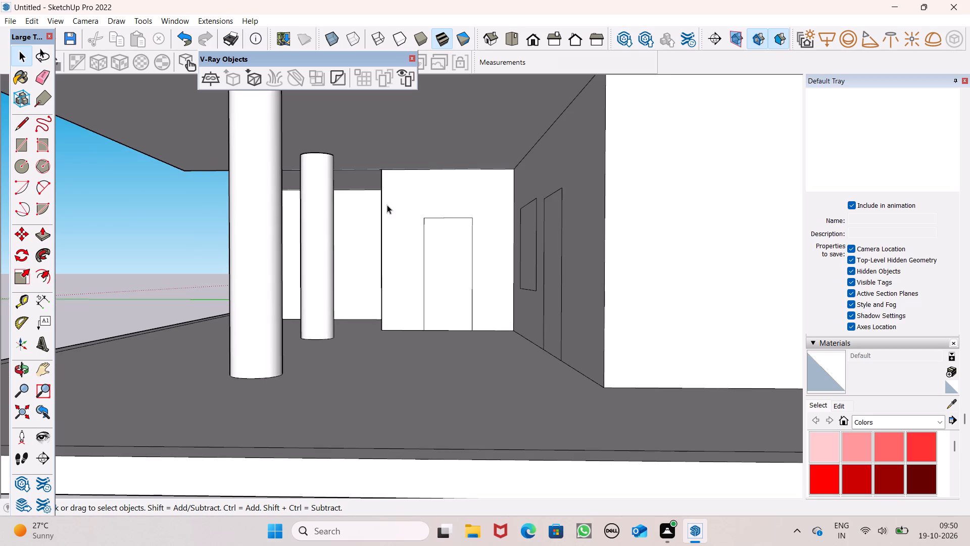
{"action": "scroll", "coordinate": [455, 204], "scroll_direction": "down", "scroll_amount": 4}
{"action": "middle_click_drag", "start_coordinate": [342, 248], "coordinate": [553, 279]}
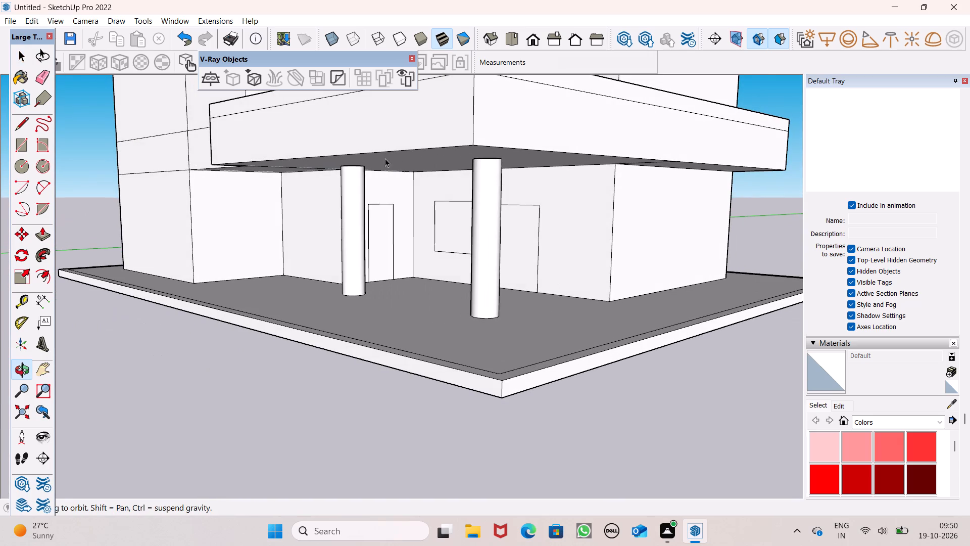
{"action": "middle_click_drag", "start_coordinate": [473, 253], "coordinate": [575, 223]}
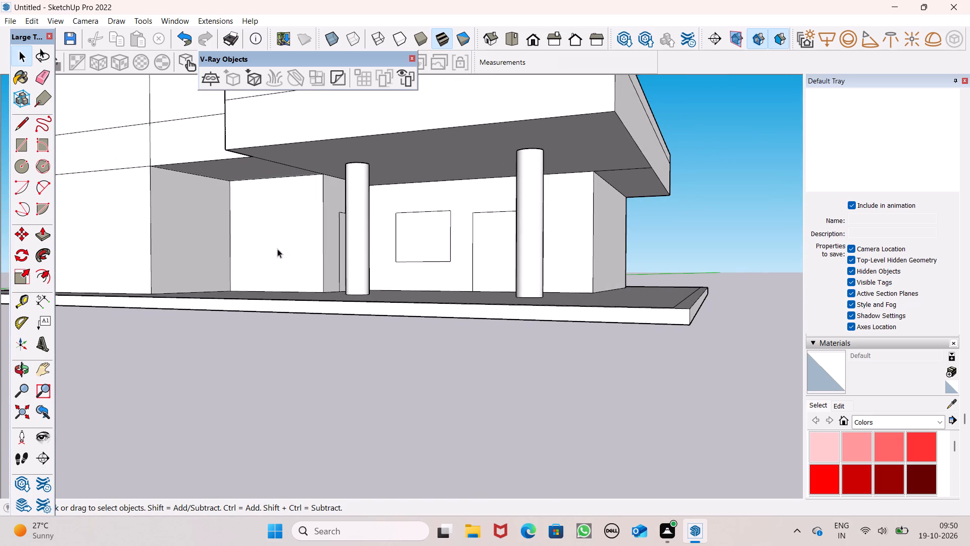
{"action": "scroll", "coordinate": [537, 153], "scroll_direction": "down", "scroll_amount": 5}
{"action": "middle_click_drag", "start_coordinate": [493, 258], "coordinate": [582, 354]}
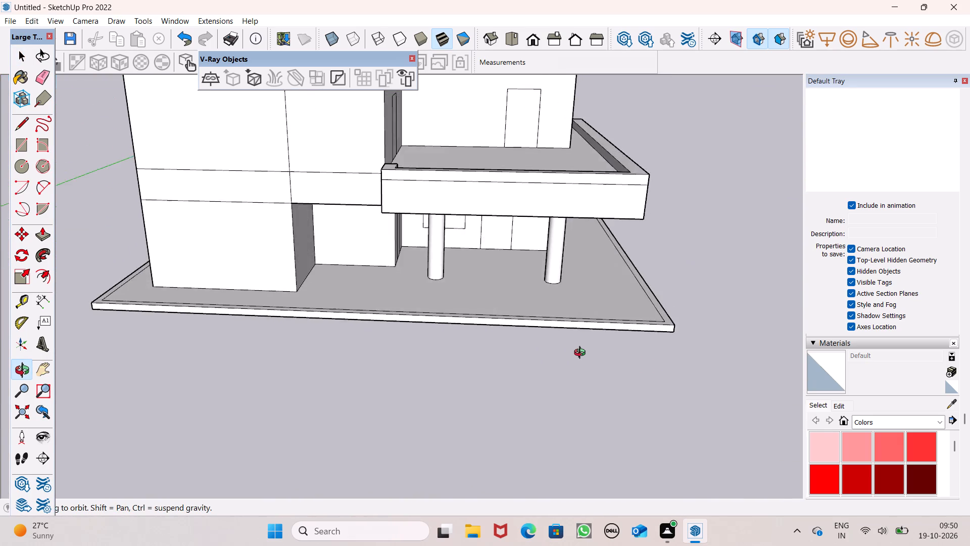
{"action": "middle_click_drag", "start_coordinate": [582, 354], "coordinate": [584, 295]}
{"action": "middle_click", "coordinate": [584, 295]}
{"action": "scroll", "coordinate": [483, 343], "scroll_direction": "down", "scroll_amount": 5}
{"action": "scroll", "coordinate": [487, 276], "scroll_direction": "down", "scroll_amount": 6}
{"action": "scroll", "coordinate": [521, 145], "scroll_direction": "up", "scroll_amount": 2}
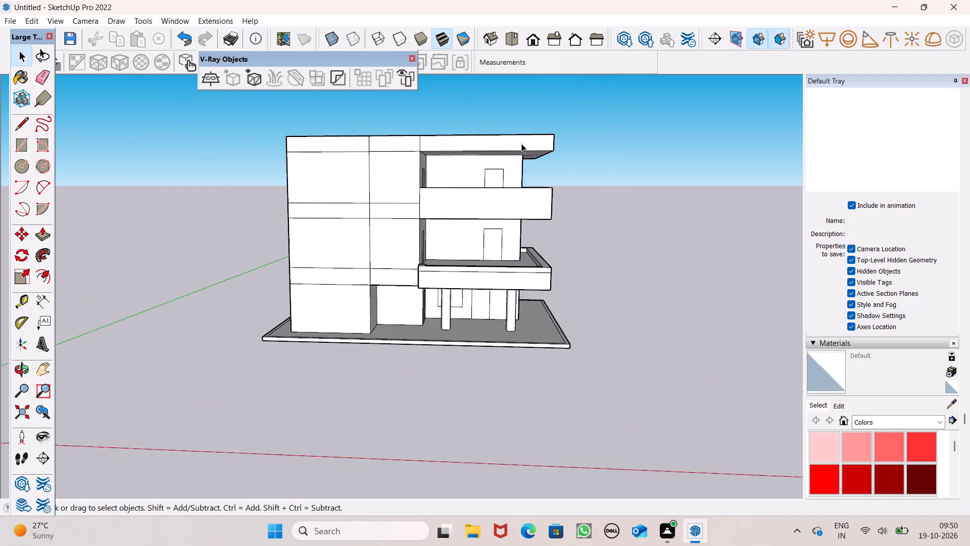
{"action": "scroll", "coordinate": [521, 144], "scroll_direction": "up", "scroll_amount": 2}
{"action": "scroll", "coordinate": [515, 255], "scroll_direction": "up", "scroll_amount": 5}
{"action": "scroll", "coordinate": [428, 270], "scroll_direction": "up", "scroll_amount": 6}
{"action": "middle_click_drag", "start_coordinate": [425, 260], "coordinate": [428, 240]}
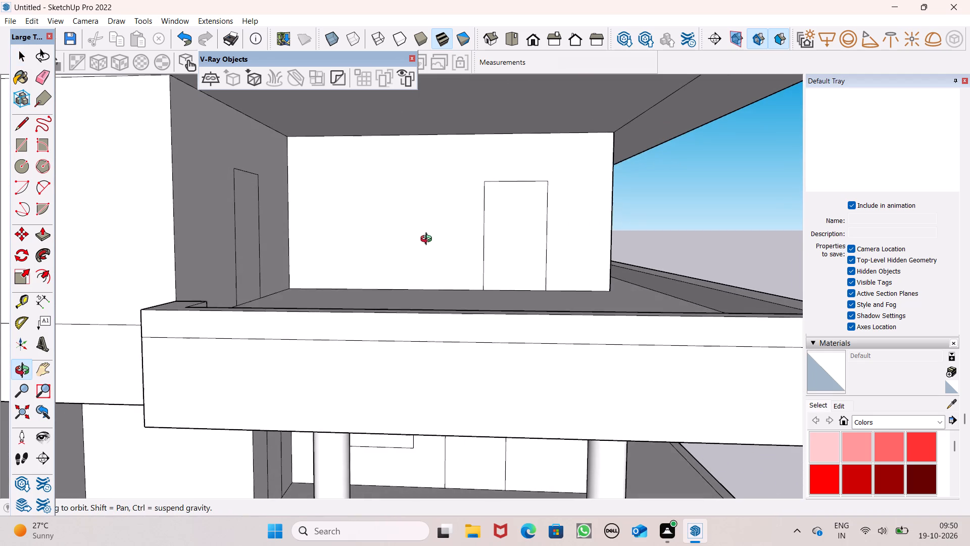
{"action": "middle_click_drag", "start_coordinate": [428, 240], "coordinate": [428, 240]}
{"action": "scroll", "coordinate": [333, 253], "scroll_direction": "up", "scroll_amount": 4}
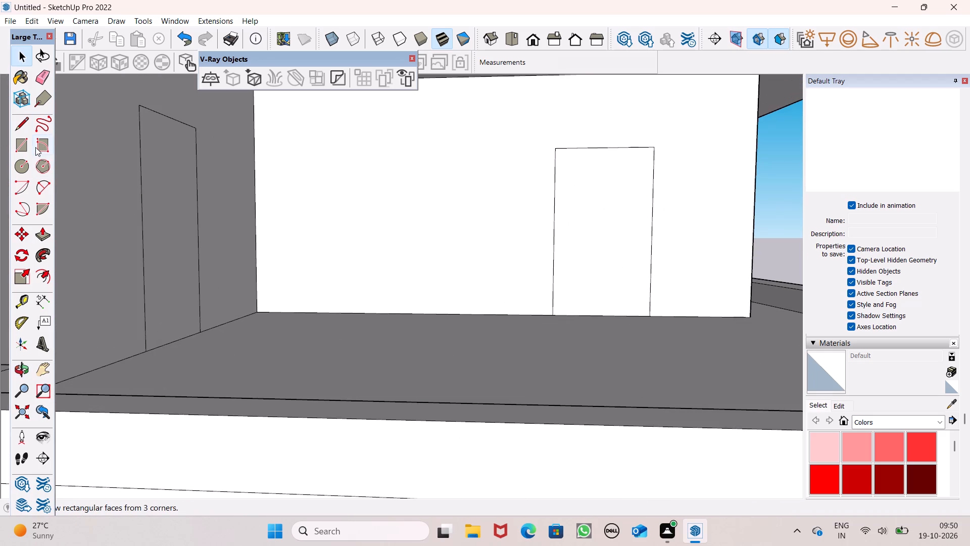
{"action": "left_click", "coordinate": [12, 148]}
{"action": "left_click", "coordinate": [22, 152]}
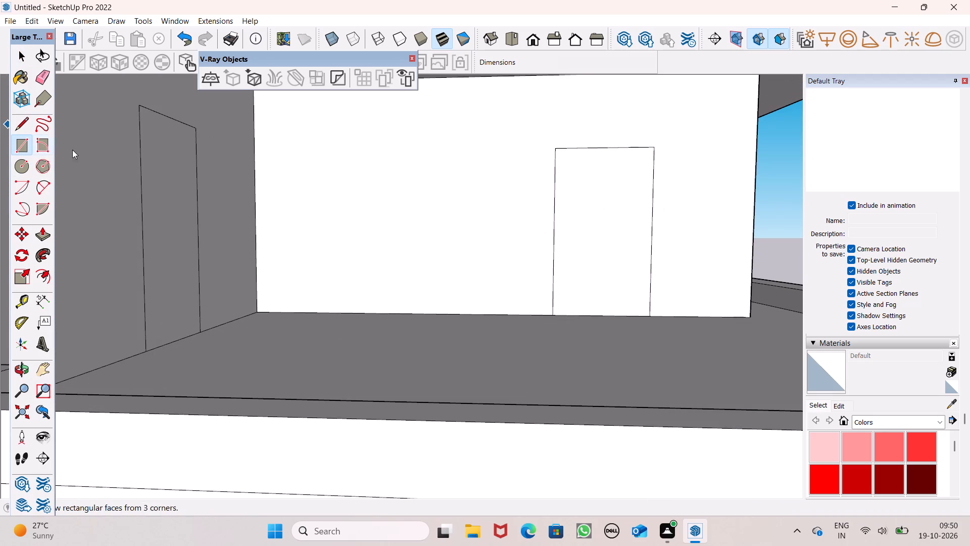
{"action": "scroll", "coordinate": [380, 172], "scroll_direction": "up", "scroll_amount": 2}
{"action": "scroll", "coordinate": [410, 151], "scroll_direction": "down", "scroll_amount": 1}
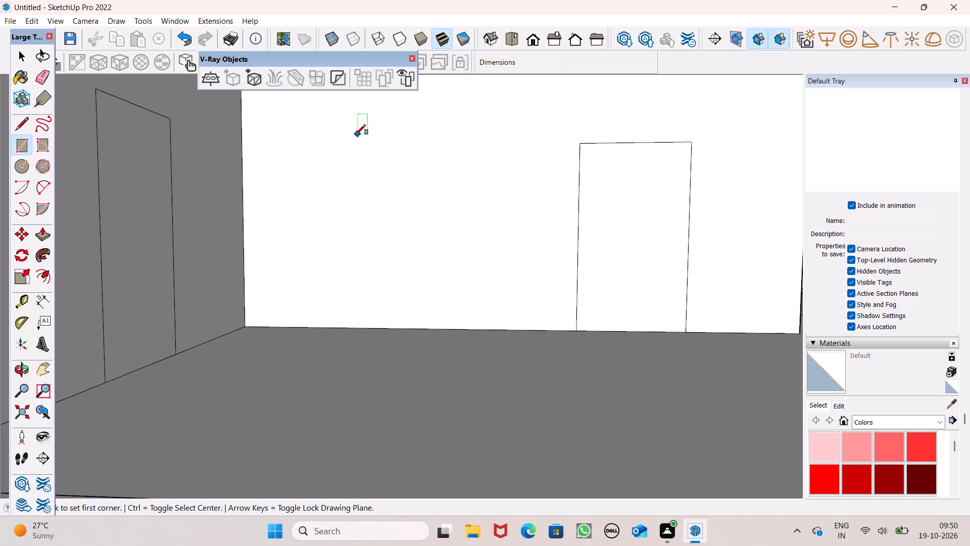
{"action": "left_click", "coordinate": [349, 132]}
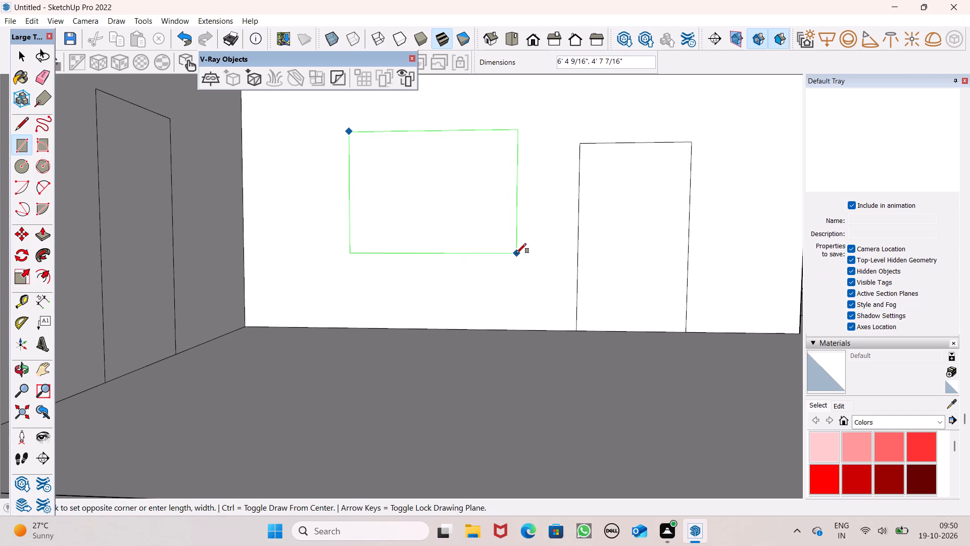
{"action": "left_click", "coordinate": [516, 253]}
{"action": "scroll", "coordinate": [348, 213], "scroll_direction": "down", "scroll_amount": 14}
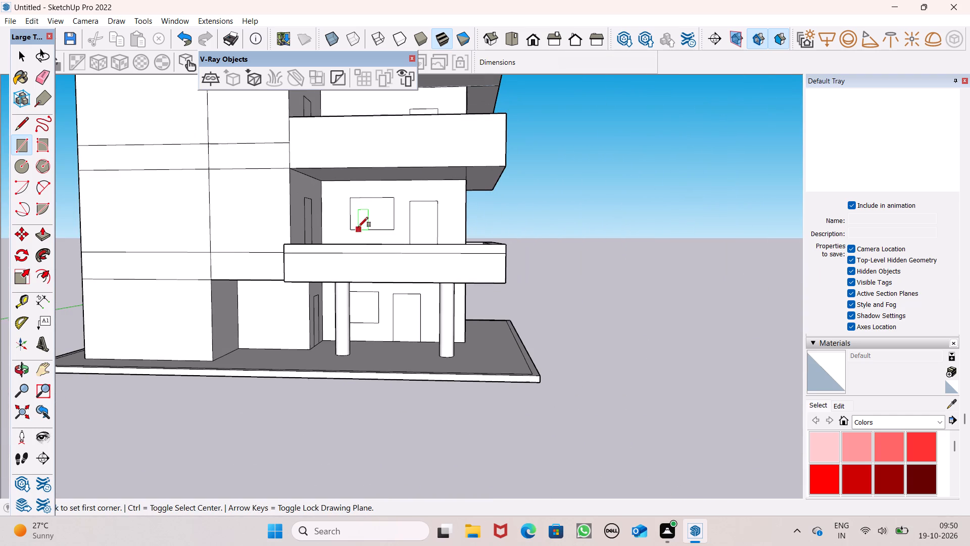
{"action": "key", "text": "space"}
Move the middle-storey window rectangle slightly toward the door along the same wall, and clear the selection.
{"action": "scroll", "coordinate": [397, 202], "scroll_direction": "up", "scroll_amount": 4}
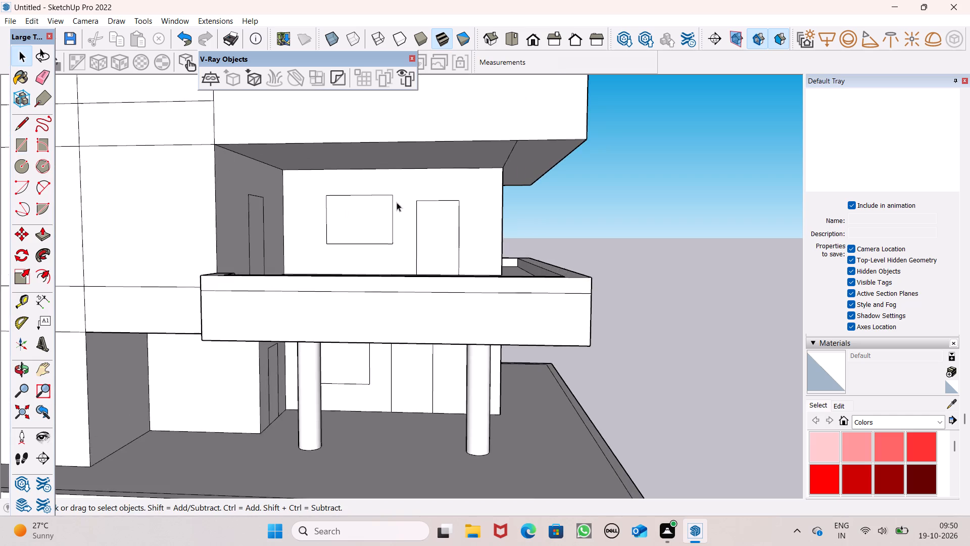
{"action": "scroll", "coordinate": [401, 196], "scroll_direction": "up", "scroll_amount": 8}
{"action": "middle_click_drag", "start_coordinate": [395, 221], "coordinate": [391, 248]}
{"action": "scroll", "coordinate": [391, 248], "scroll_direction": "up", "scroll_amount": 1}
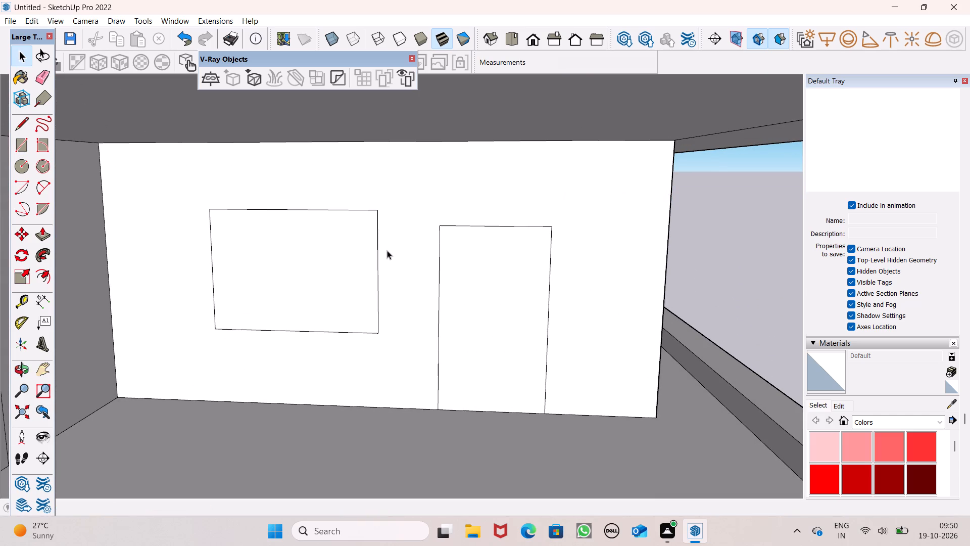
{"action": "double_click", "coordinate": [342, 285]}
{"action": "scroll", "coordinate": [349, 265], "scroll_direction": "up", "scroll_amount": 1}
{"action": "key", "text": "m"}
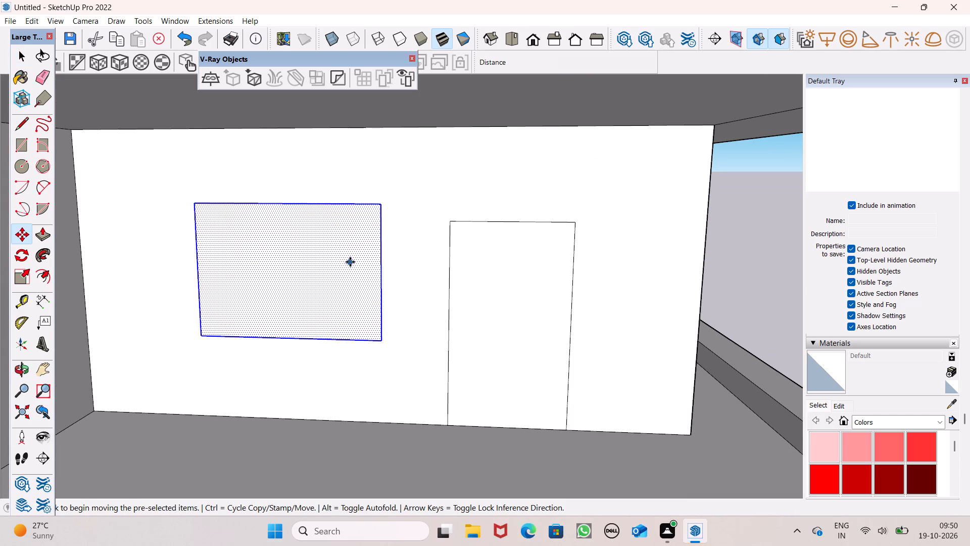
{"action": "key", "text": "Return"}
{"action": "scroll", "coordinate": [355, 252], "scroll_direction": "down", "scroll_amount": 4}
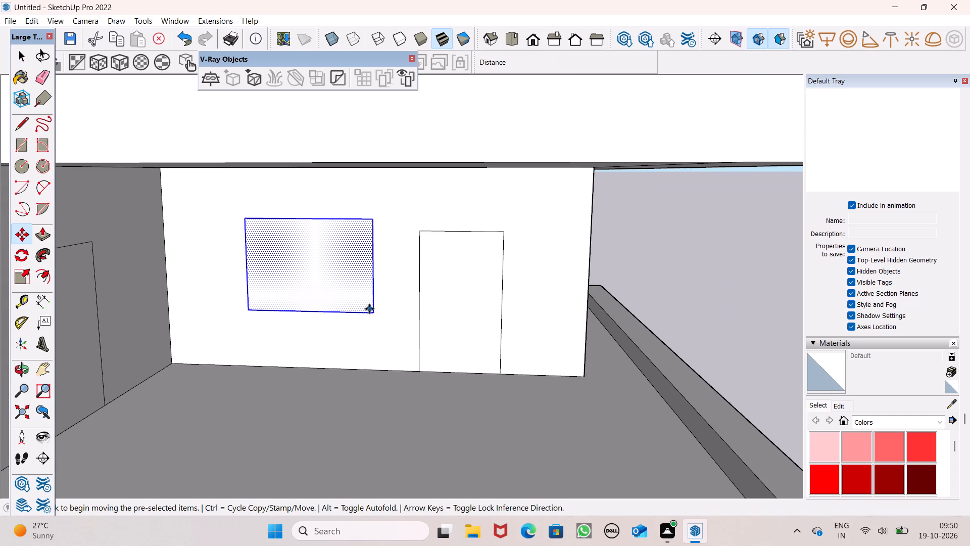
{"action": "left_click_drag", "start_coordinate": [374, 312], "coordinate": [375, 319]}
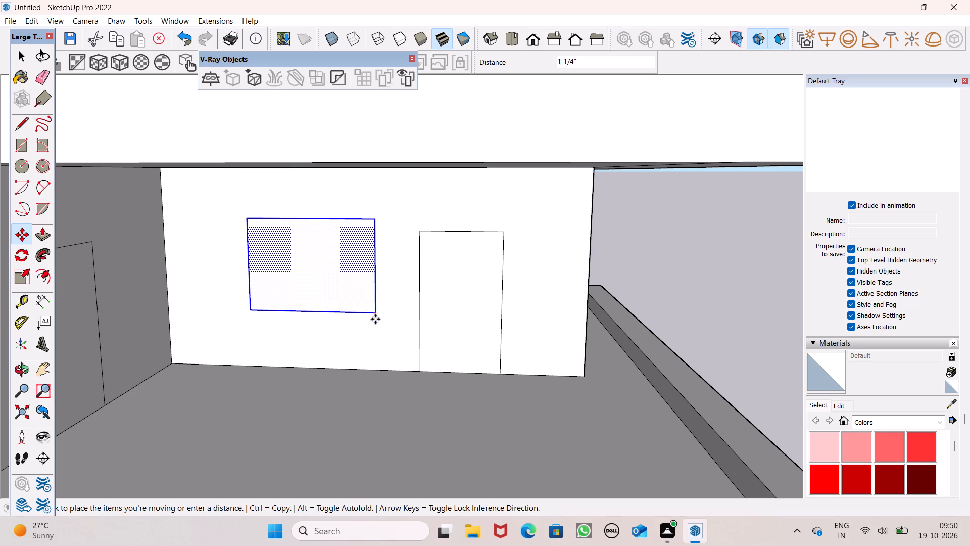
{"action": "left_click_drag", "start_coordinate": [375, 319], "coordinate": [375, 320]}
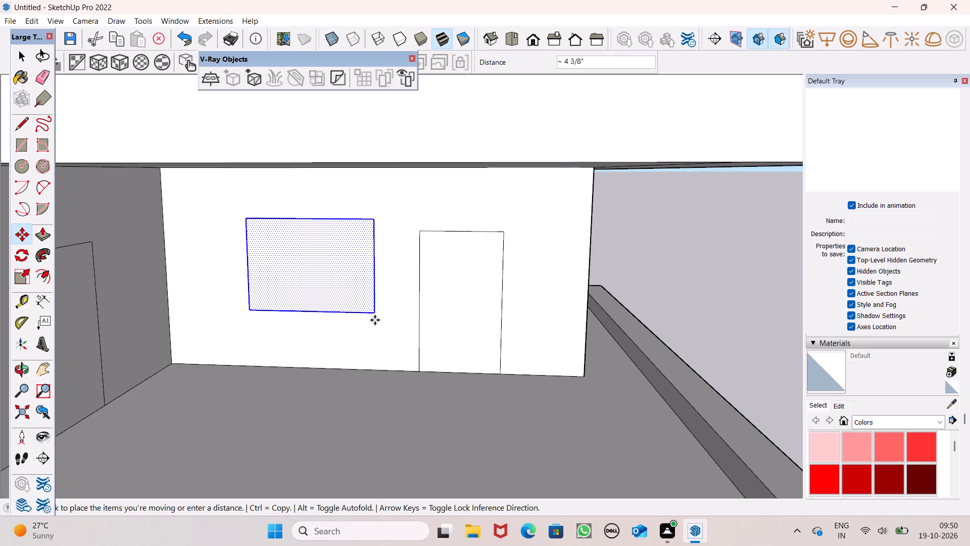
{"action": "left_click_drag", "start_coordinate": [375, 320], "coordinate": [377, 318]}
{"action": "triple_click", "coordinate": [377, 318]}
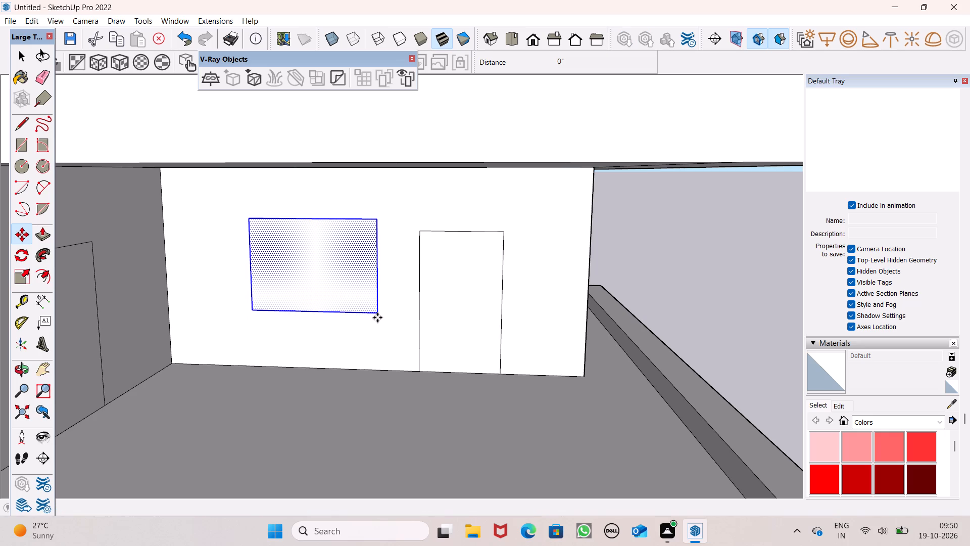
{"action": "key", "text": "b"}
{"action": "key", "text": "space"}
{"action": "left_click", "coordinate": [653, 250]}
Examine the building's facade and the door and window outlines on all three storeys.
{"action": "scroll", "coordinate": [374, 380], "scroll_direction": "up", "scroll_amount": 3}
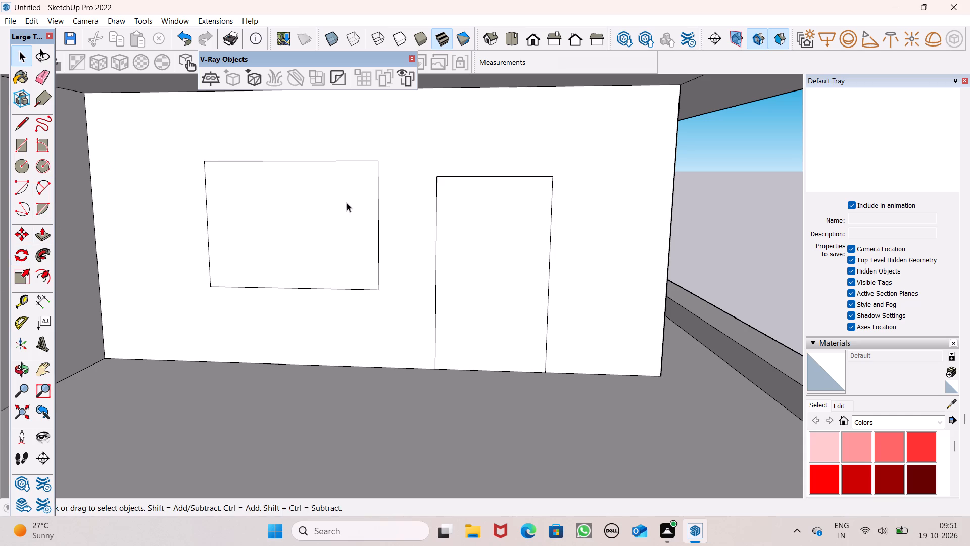
{"action": "scroll", "coordinate": [355, 205], "scroll_direction": "down", "scroll_amount": 19}
{"action": "scroll", "coordinate": [353, 178], "scroll_direction": "up", "scroll_amount": 3}
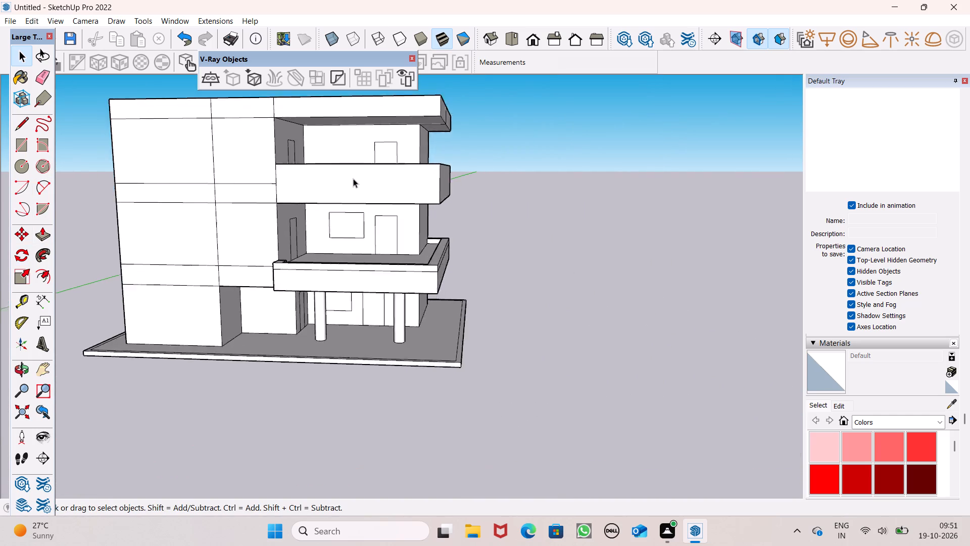
{"action": "scroll", "coordinate": [353, 178], "scroll_direction": "up", "scroll_amount": 2}
{"action": "scroll", "coordinate": [353, 178], "scroll_direction": "down", "scroll_amount": 4}
{"action": "middle_click_drag", "start_coordinate": [356, 198], "coordinate": [328, 195]}
{"action": "scroll", "coordinate": [356, 199], "scroll_direction": "up", "scroll_amount": 1}
{"action": "middle_click_drag", "start_coordinate": [328, 195], "coordinate": [328, 177]}
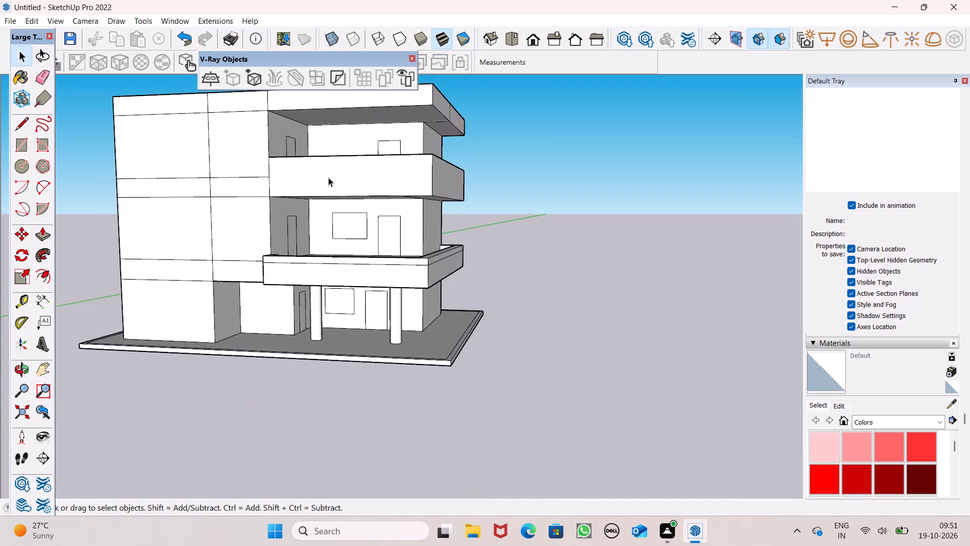
{"action": "middle_click_drag", "start_coordinate": [328, 177], "coordinate": [328, 181]}
{"action": "middle_click", "coordinate": [328, 177]}
{"action": "middle_click_drag", "start_coordinate": [328, 177], "coordinate": [354, 210]}
{"action": "scroll", "coordinate": [354, 210], "scroll_direction": "up", "scroll_amount": 1}
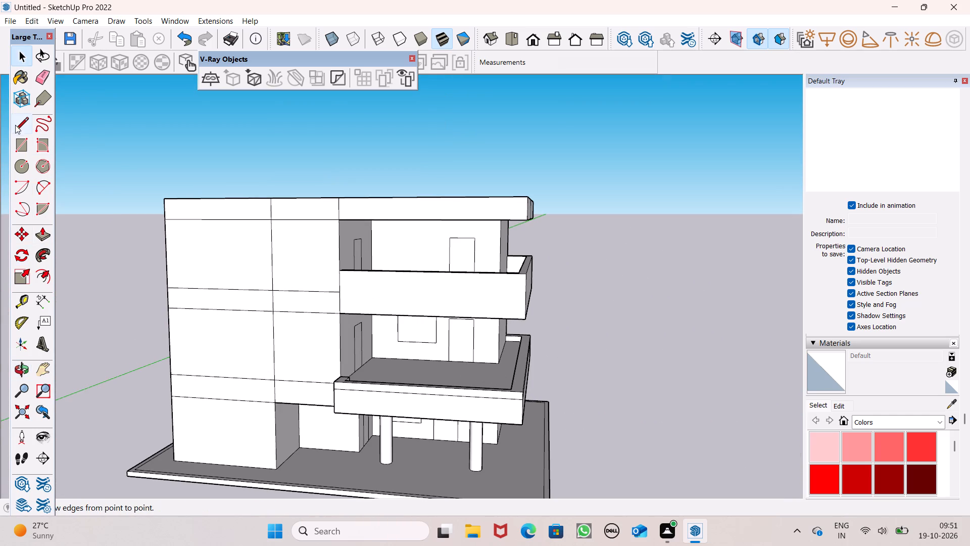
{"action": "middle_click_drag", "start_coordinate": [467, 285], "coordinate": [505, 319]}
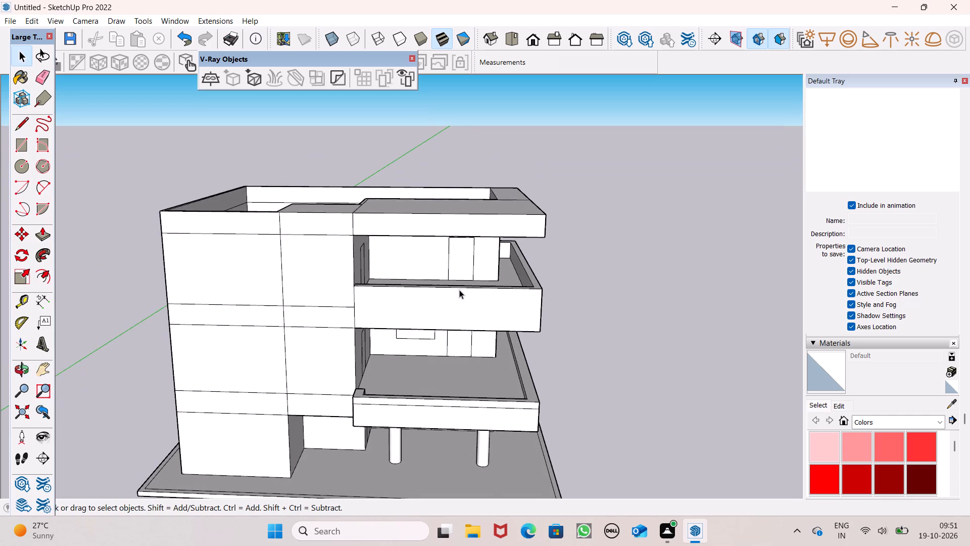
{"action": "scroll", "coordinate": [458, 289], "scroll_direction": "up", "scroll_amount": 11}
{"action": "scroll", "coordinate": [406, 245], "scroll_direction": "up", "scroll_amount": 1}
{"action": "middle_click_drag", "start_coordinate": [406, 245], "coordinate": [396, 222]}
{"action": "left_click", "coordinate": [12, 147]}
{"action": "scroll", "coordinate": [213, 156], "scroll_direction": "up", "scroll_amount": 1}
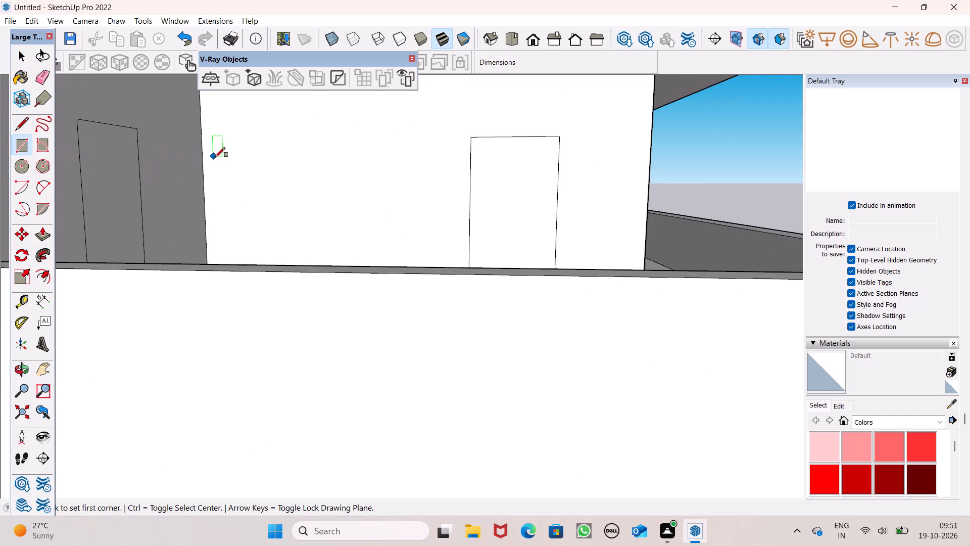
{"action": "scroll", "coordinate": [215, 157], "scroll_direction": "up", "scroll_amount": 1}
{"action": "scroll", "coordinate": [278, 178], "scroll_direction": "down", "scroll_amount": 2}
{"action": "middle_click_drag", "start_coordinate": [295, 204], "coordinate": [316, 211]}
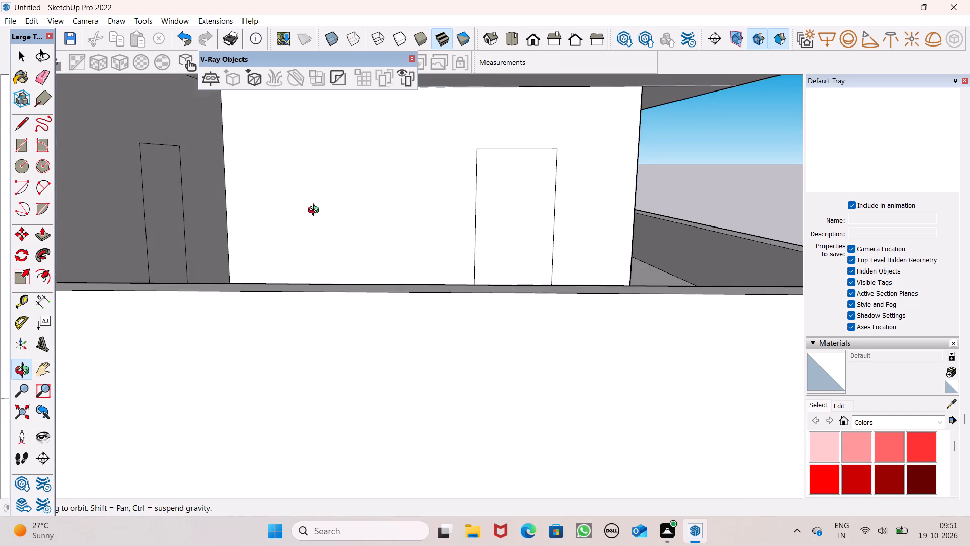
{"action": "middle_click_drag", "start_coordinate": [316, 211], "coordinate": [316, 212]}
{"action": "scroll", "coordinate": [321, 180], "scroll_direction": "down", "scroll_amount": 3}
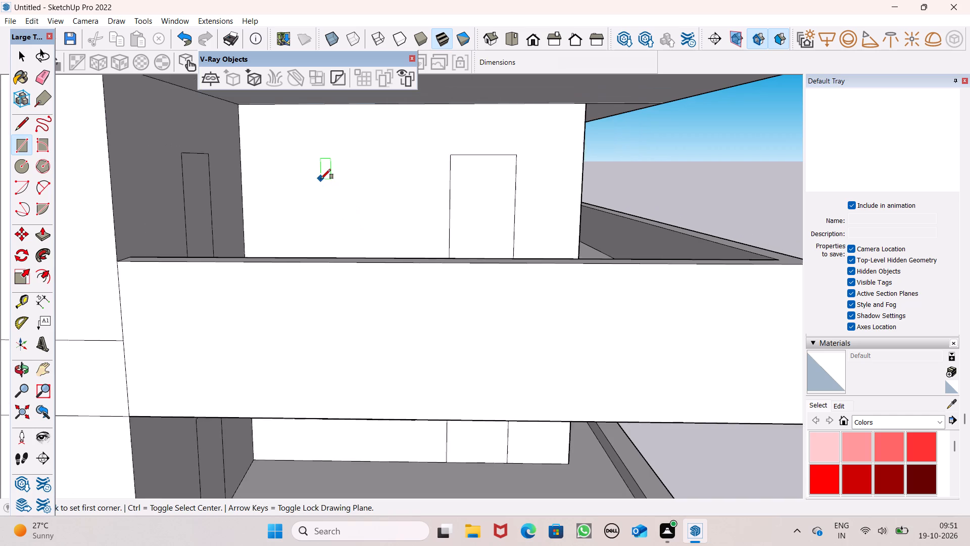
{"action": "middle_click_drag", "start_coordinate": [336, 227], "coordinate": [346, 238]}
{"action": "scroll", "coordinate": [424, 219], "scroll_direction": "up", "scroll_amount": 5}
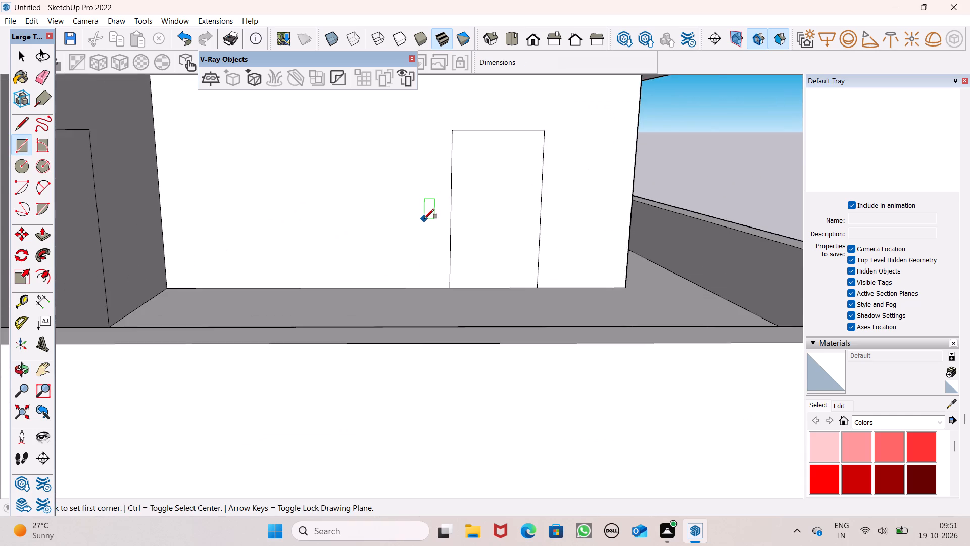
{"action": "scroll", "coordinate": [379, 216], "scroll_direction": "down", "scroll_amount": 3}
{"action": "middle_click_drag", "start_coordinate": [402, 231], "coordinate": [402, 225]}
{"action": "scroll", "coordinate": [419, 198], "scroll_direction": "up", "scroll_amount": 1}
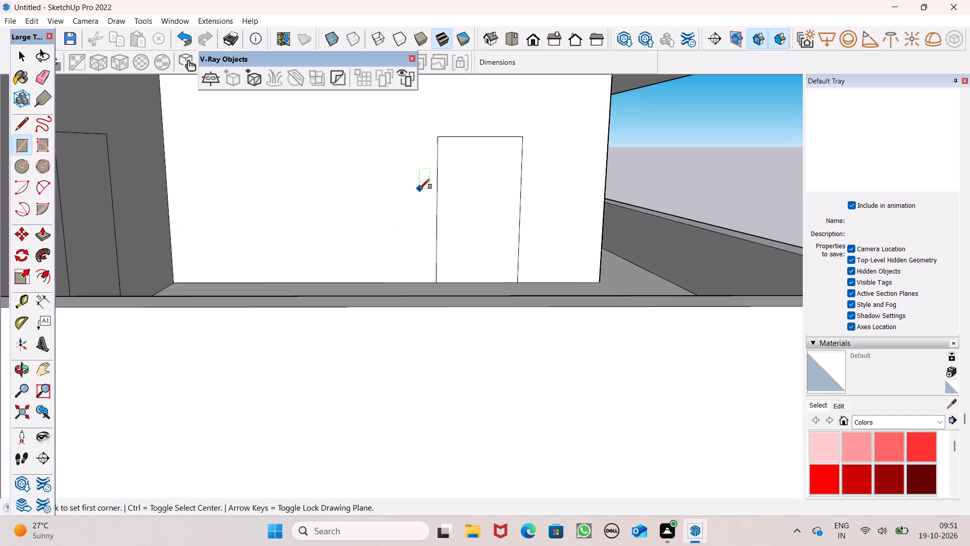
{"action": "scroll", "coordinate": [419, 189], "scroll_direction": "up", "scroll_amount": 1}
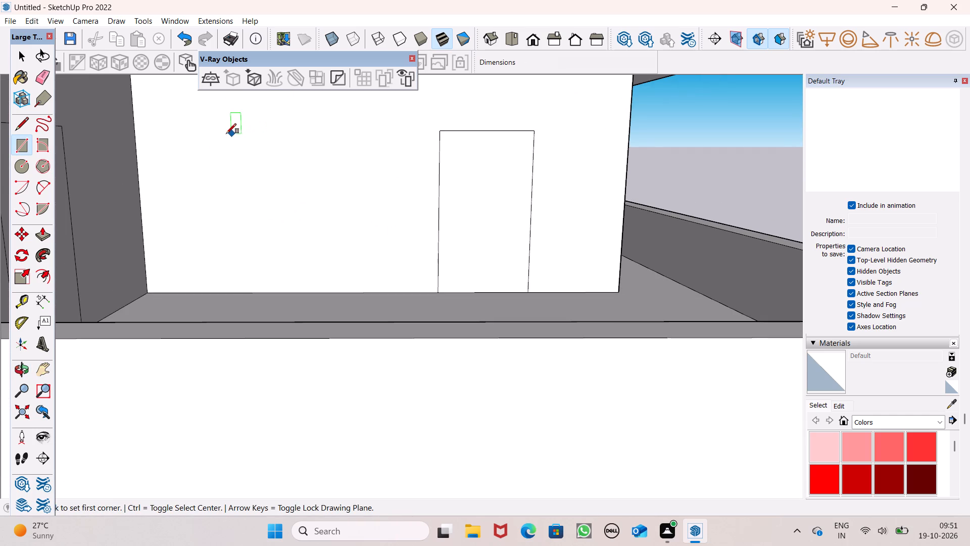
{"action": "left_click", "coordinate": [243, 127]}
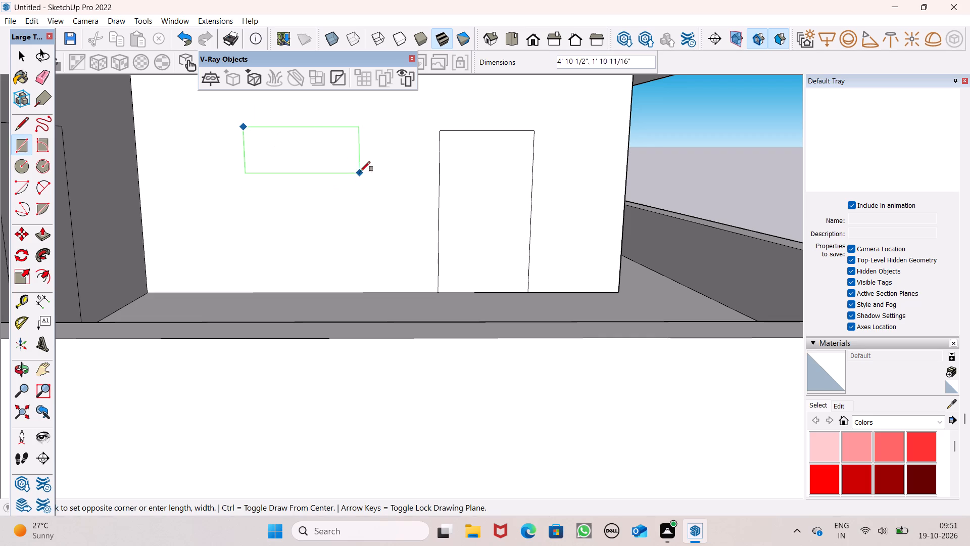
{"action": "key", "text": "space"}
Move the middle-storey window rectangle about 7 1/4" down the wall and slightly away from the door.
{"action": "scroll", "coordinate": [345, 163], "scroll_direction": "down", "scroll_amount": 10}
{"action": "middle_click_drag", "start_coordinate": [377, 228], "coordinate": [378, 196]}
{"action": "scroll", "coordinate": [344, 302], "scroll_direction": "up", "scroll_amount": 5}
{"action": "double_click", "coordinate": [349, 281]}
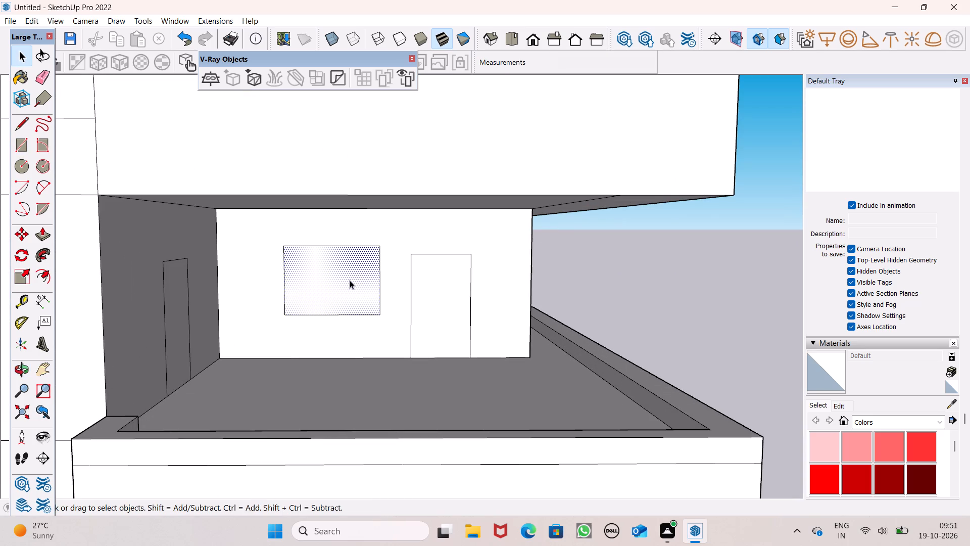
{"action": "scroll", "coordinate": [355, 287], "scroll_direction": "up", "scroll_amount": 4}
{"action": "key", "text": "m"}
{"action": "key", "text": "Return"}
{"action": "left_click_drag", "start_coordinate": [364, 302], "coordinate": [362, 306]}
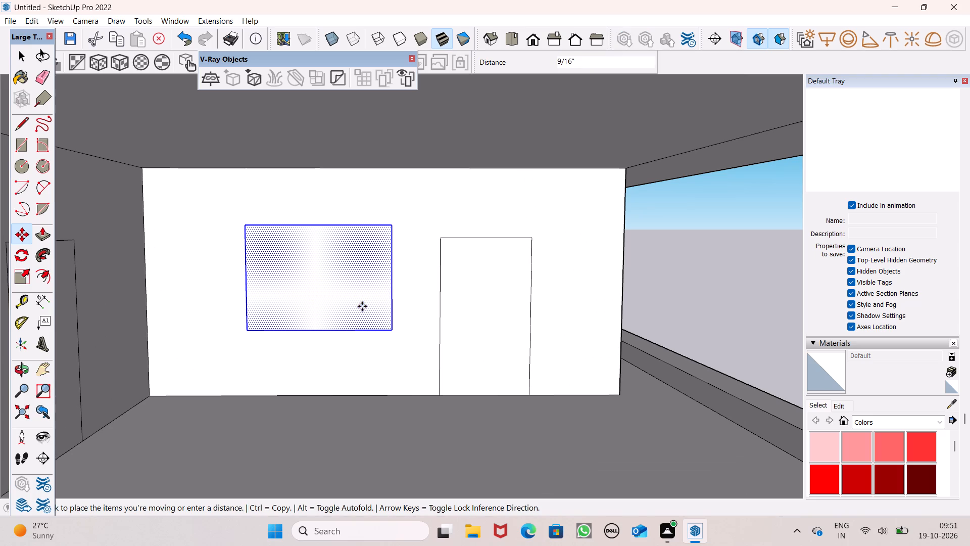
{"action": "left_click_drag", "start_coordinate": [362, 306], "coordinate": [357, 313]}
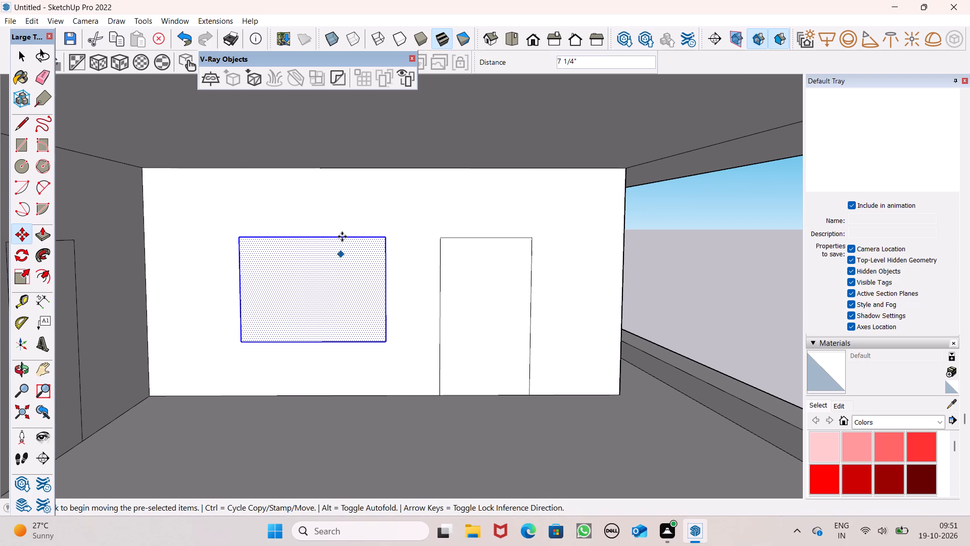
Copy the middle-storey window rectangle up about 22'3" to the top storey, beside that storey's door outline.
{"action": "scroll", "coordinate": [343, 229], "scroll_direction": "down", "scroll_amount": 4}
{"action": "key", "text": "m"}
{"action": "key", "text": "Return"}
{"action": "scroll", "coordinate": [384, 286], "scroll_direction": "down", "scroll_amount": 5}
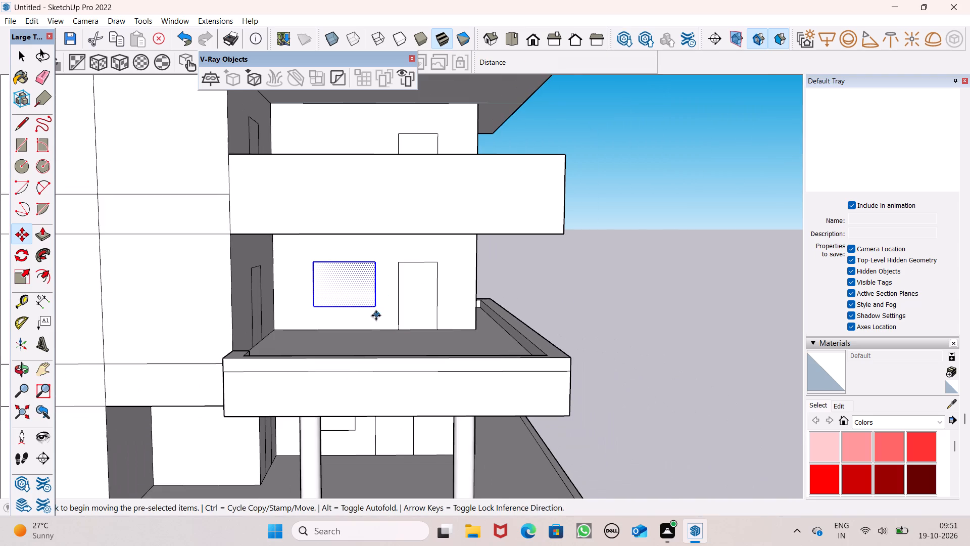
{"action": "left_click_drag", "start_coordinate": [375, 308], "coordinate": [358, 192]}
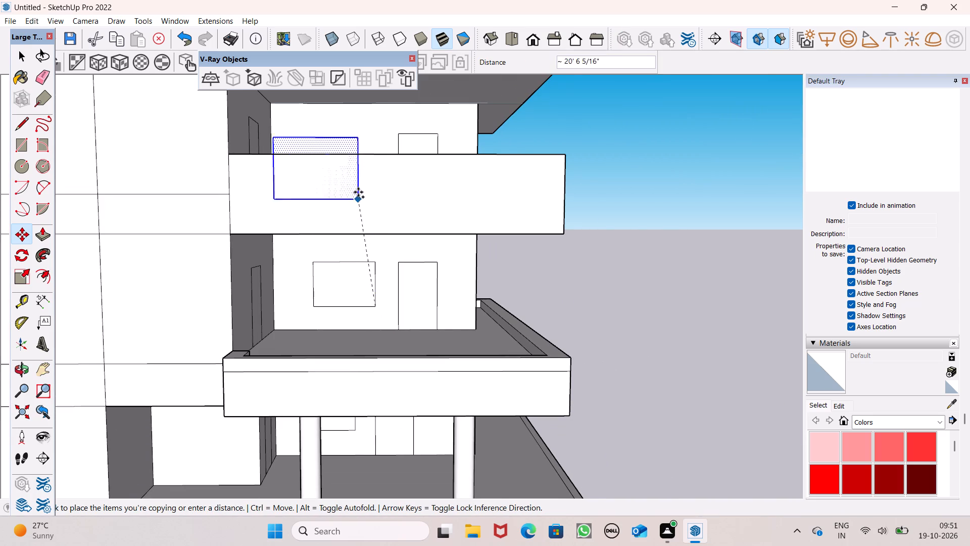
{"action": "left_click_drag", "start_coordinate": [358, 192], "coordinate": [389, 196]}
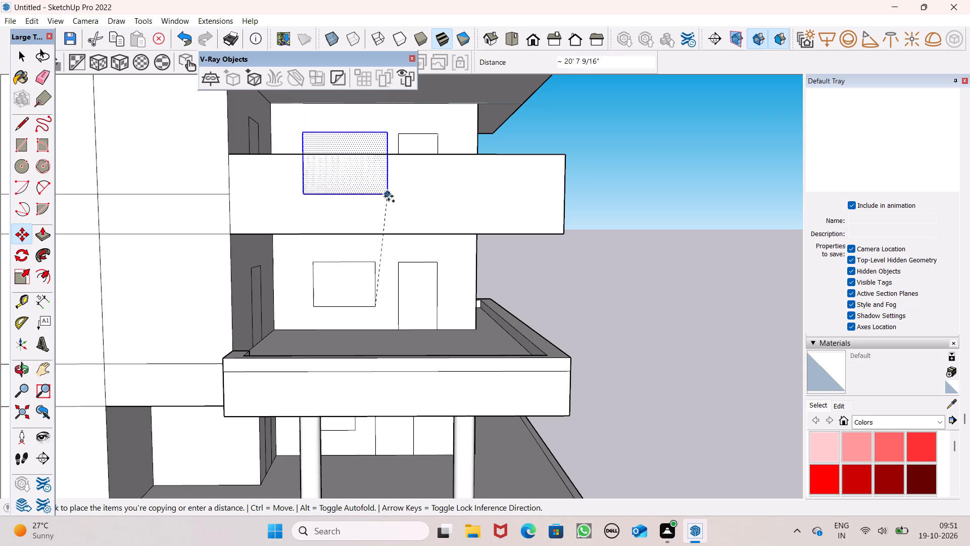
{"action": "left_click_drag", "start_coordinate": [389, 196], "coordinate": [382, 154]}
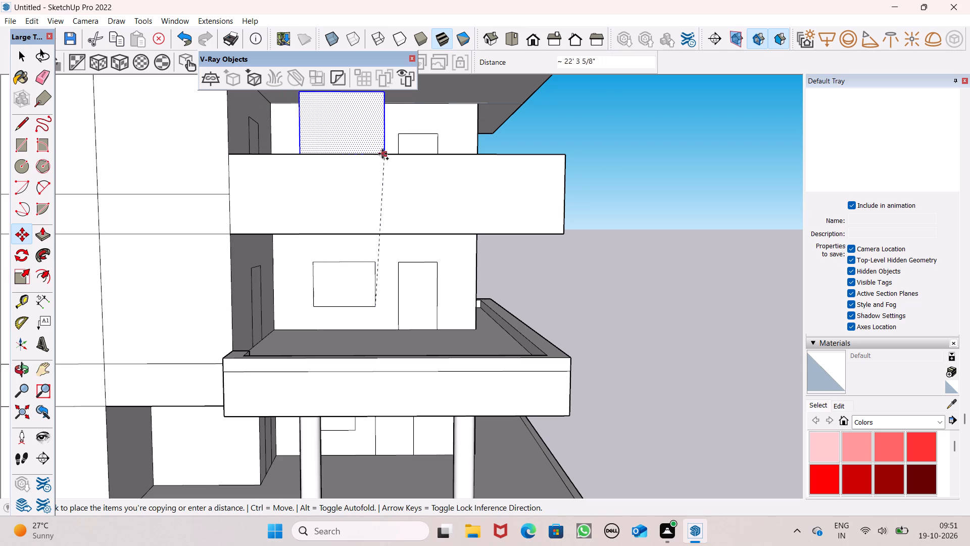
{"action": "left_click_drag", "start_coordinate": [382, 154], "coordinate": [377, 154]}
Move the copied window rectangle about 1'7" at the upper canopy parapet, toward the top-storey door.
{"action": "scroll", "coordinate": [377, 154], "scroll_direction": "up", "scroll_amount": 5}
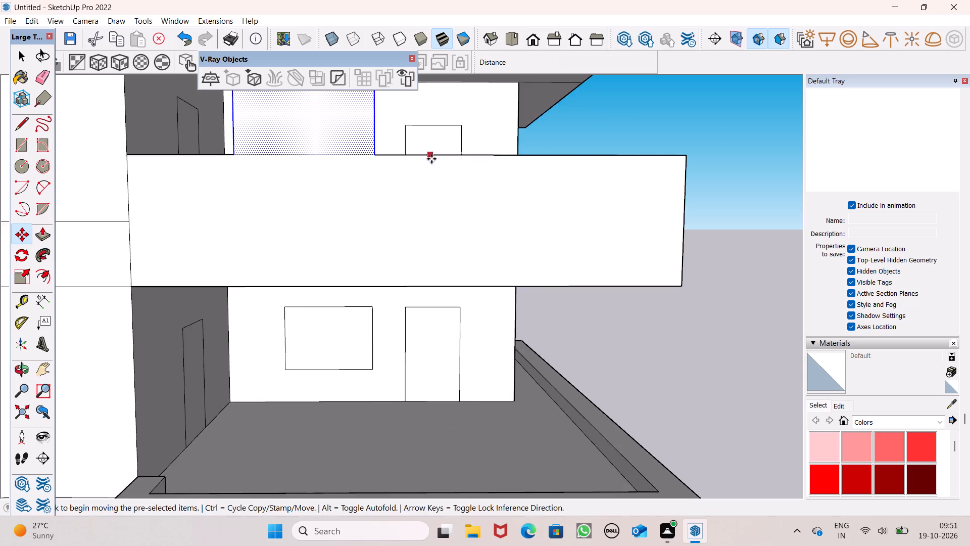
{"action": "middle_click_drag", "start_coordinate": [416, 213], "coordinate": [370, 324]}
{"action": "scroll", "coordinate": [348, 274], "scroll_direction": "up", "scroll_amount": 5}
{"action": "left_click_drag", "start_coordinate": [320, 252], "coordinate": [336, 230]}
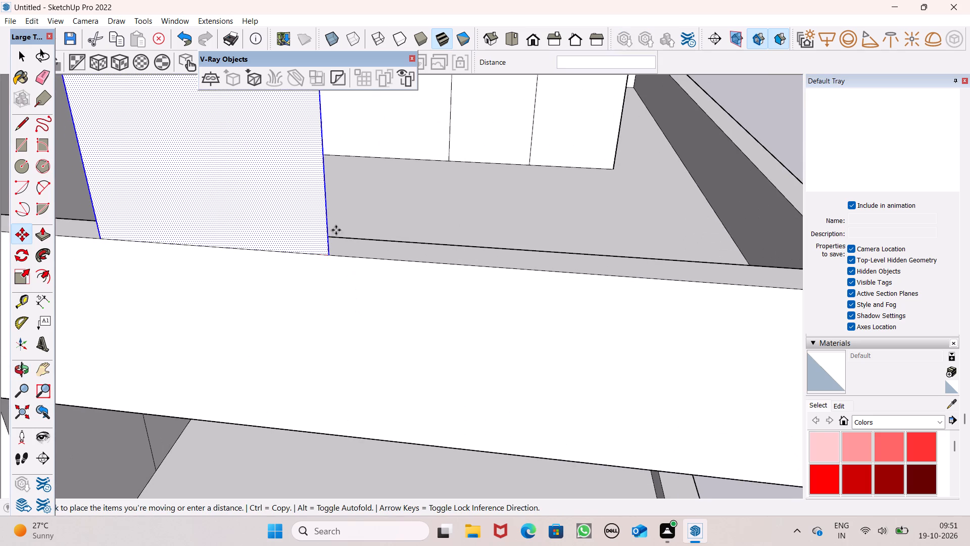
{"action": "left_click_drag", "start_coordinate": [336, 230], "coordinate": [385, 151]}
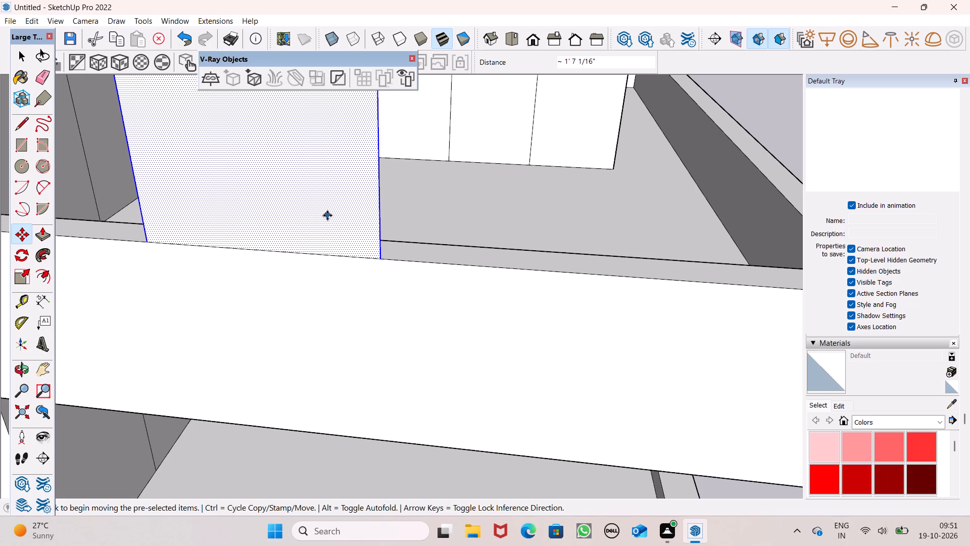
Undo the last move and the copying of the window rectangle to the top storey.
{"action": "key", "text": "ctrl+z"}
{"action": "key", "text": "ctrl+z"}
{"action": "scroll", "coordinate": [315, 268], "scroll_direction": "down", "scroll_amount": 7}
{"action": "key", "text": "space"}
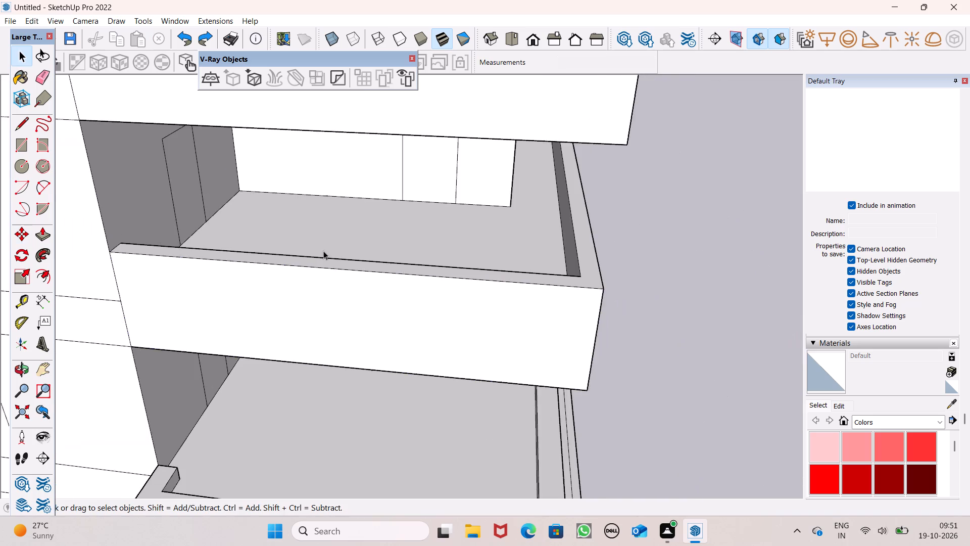
Delete the window rectangle beside the door on the middle-storey wall behind the canopy.
{"action": "scroll", "coordinate": [323, 249], "scroll_direction": "down", "scroll_amount": 5}
{"action": "middle_click_drag", "start_coordinate": [324, 282], "coordinate": [318, 154]}
{"action": "scroll", "coordinate": [316, 255], "scroll_direction": "up", "scroll_amount": 1}
{"action": "middle_click_drag", "start_coordinate": [259, 314], "coordinate": [313, 316]}
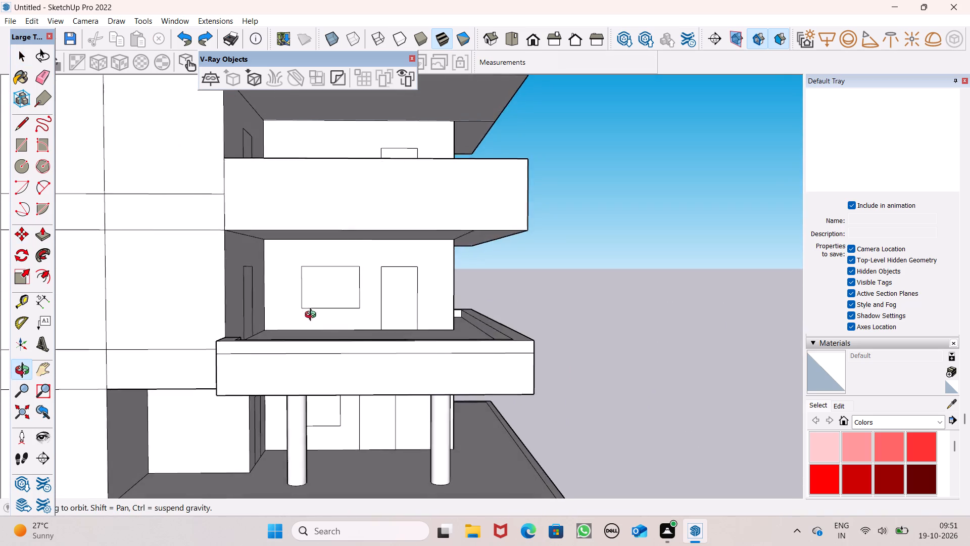
{"action": "middle_click_drag", "start_coordinate": [313, 316], "coordinate": [314, 333]}
{"action": "scroll", "coordinate": [329, 151], "scroll_direction": "down", "scroll_amount": 1}
{"action": "middle_click_drag", "start_coordinate": [332, 164], "coordinate": [311, 200]}
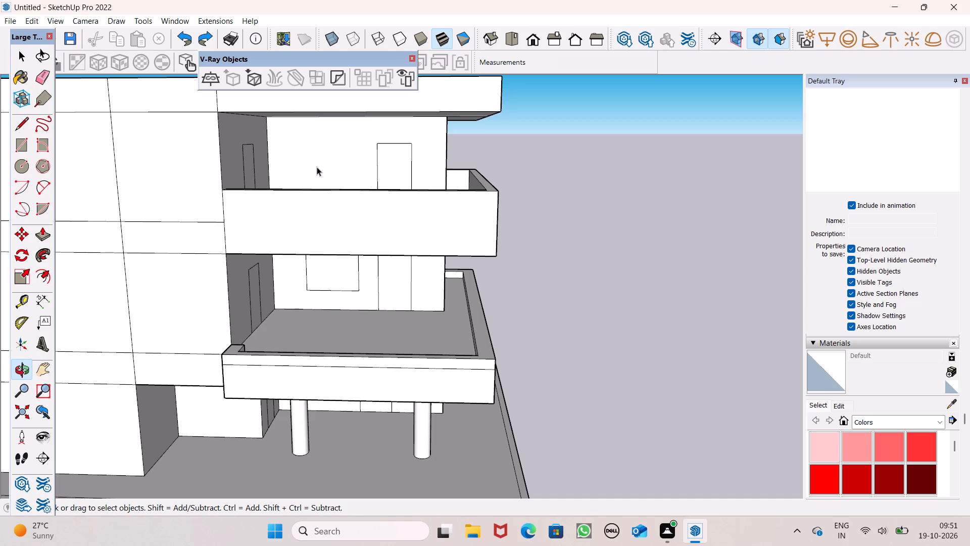
{"action": "middle_click_drag", "start_coordinate": [361, 260], "coordinate": [352, 241]}
{"action": "scroll", "coordinate": [361, 260], "scroll_direction": "up", "scroll_amount": 1}
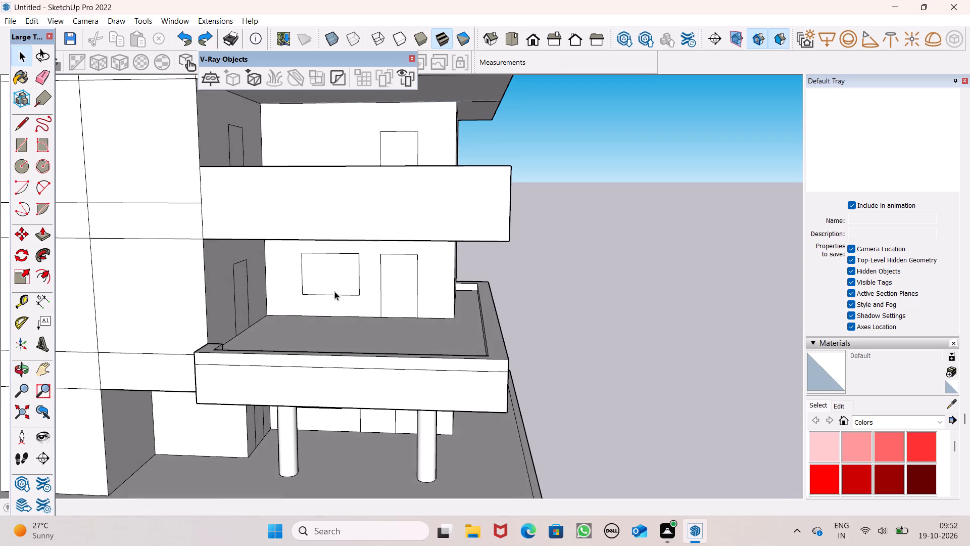
{"action": "double_click", "coordinate": [332, 289]}
{"action": "key", "text": "Delete"}
{"action": "key", "text": "BackSpace"}
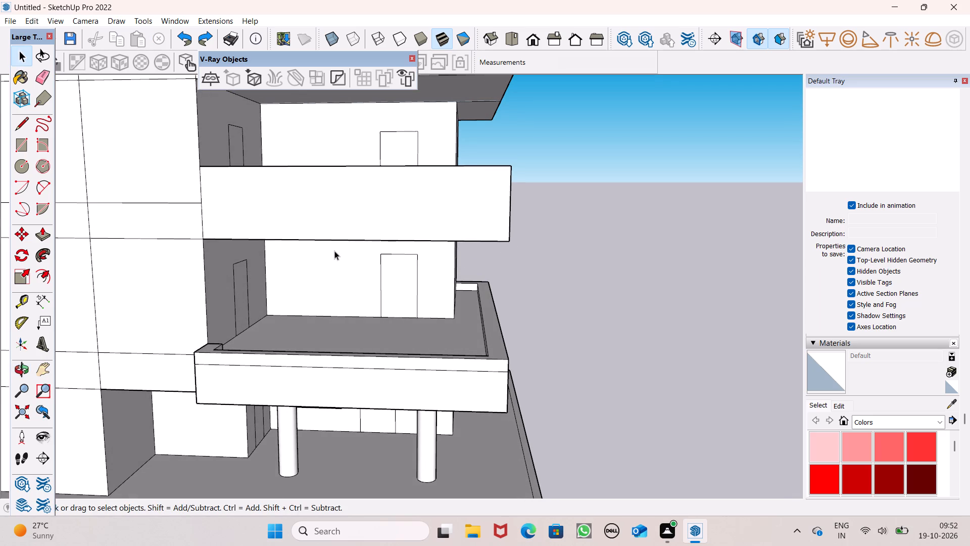
{"action": "key", "text": "space"}
Examine the building's canopies, corner walls and door outlines from around the front and the adjoining side.
{"action": "scroll", "coordinate": [373, 184], "scroll_direction": "down", "scroll_amount": 1}
{"action": "middle_click_drag", "start_coordinate": [375, 272], "coordinate": [210, 283]}
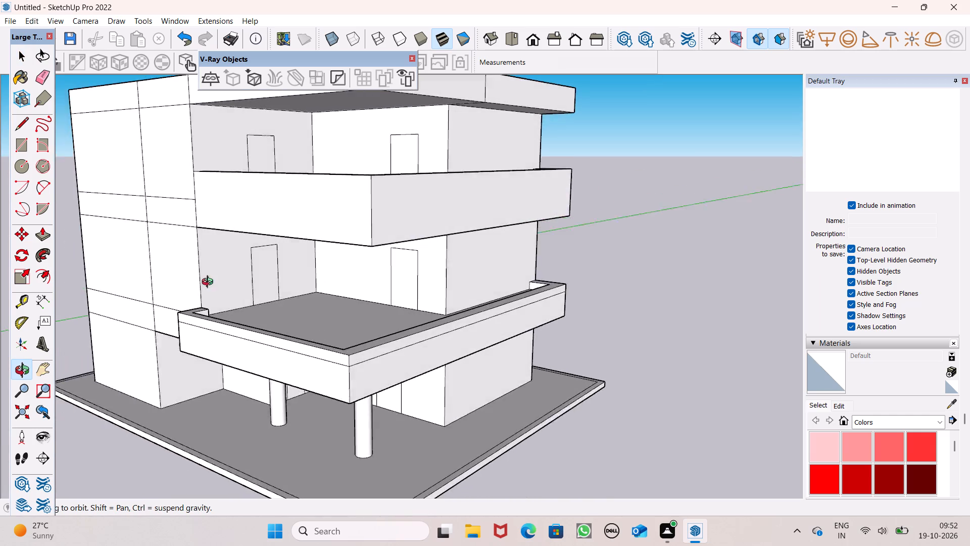
{"action": "middle_click_drag", "start_coordinate": [210, 283], "coordinate": [171, 289]}
{"action": "middle_click", "coordinate": [171, 289]}
{"action": "middle_click", "coordinate": [171, 289]}
{"action": "middle_click_drag", "start_coordinate": [277, 324], "coordinate": [214, 331]}
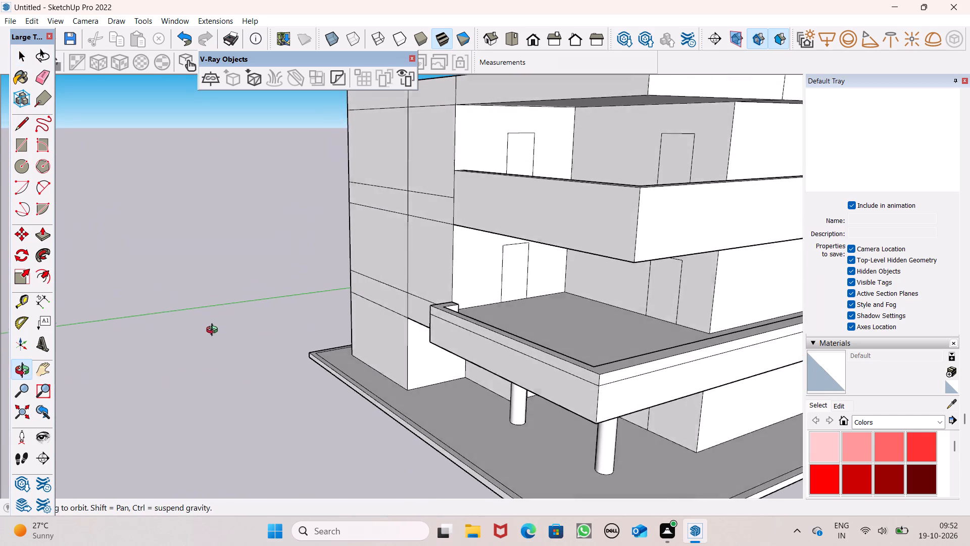
{"action": "middle_click_drag", "start_coordinate": [214, 331], "coordinate": [198, 331]}
{"action": "scroll", "coordinate": [171, 312], "scroll_direction": "down", "scroll_amount": 7}
{"action": "middle_click_drag", "start_coordinate": [228, 319], "coordinate": [84, 324]}
{"action": "scroll", "coordinate": [297, 280], "scroll_direction": "up", "scroll_amount": 5}
{"action": "middle_click_drag", "start_coordinate": [471, 265], "coordinate": [428, 245]}
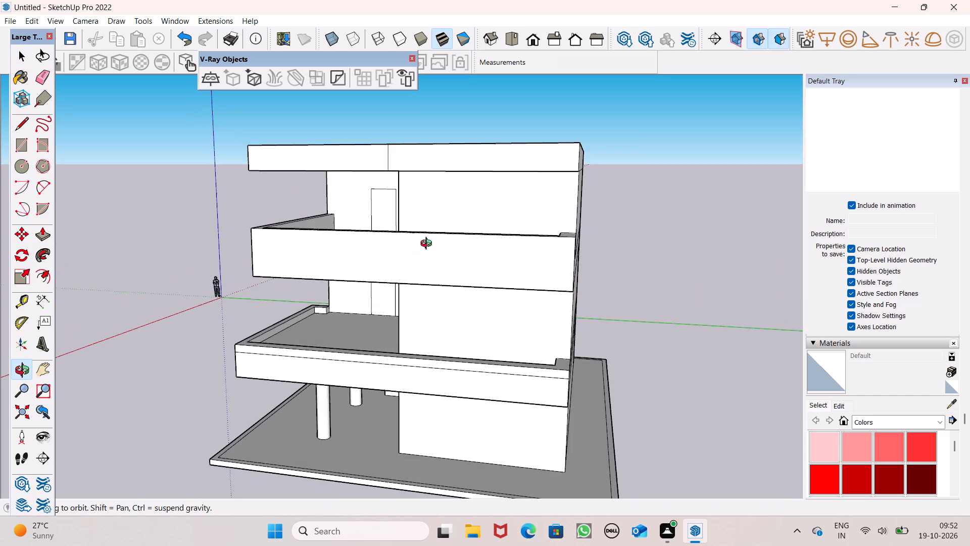
{"action": "middle_click_drag", "start_coordinate": [428, 245], "coordinate": [445, 239]}
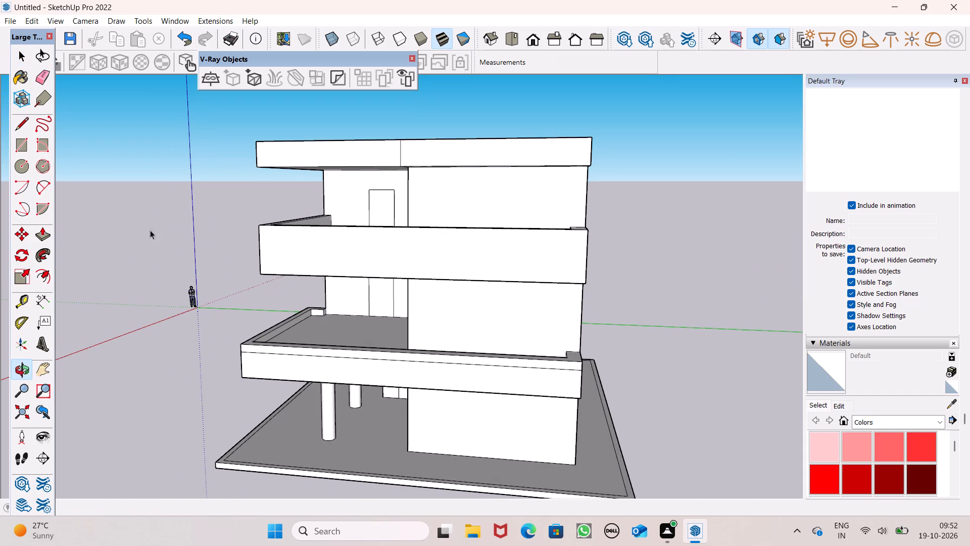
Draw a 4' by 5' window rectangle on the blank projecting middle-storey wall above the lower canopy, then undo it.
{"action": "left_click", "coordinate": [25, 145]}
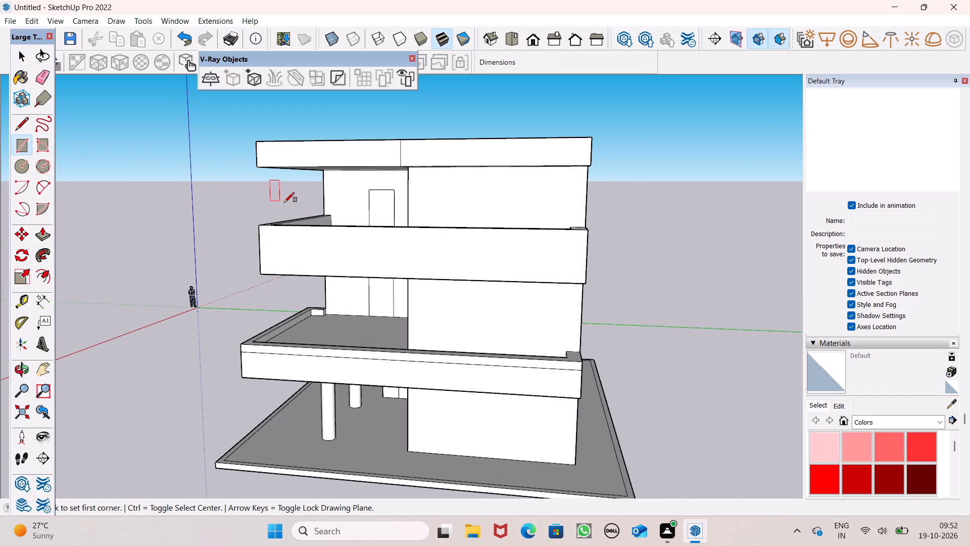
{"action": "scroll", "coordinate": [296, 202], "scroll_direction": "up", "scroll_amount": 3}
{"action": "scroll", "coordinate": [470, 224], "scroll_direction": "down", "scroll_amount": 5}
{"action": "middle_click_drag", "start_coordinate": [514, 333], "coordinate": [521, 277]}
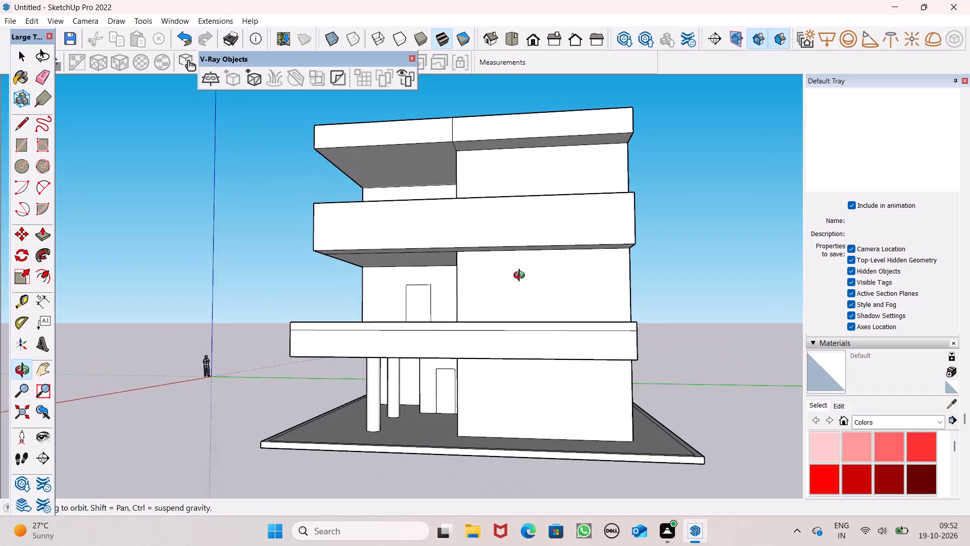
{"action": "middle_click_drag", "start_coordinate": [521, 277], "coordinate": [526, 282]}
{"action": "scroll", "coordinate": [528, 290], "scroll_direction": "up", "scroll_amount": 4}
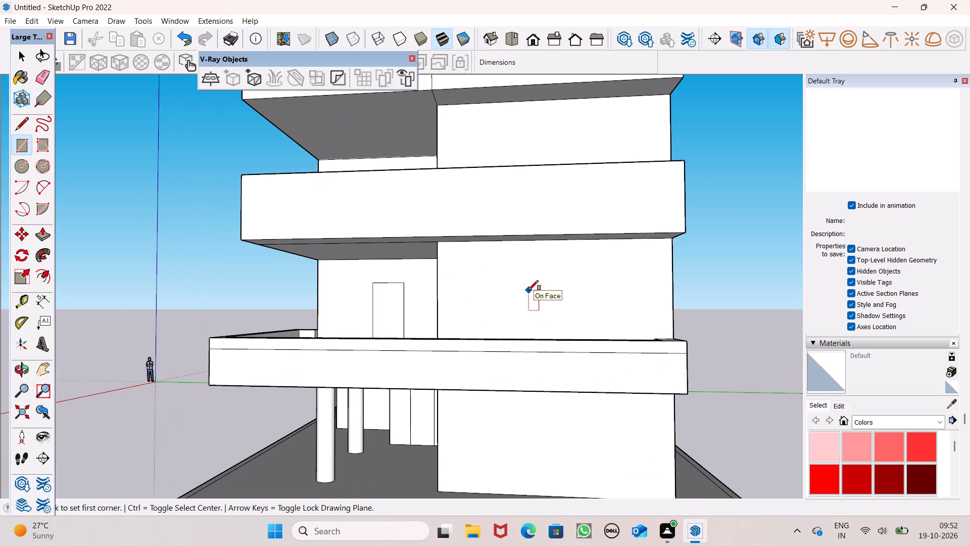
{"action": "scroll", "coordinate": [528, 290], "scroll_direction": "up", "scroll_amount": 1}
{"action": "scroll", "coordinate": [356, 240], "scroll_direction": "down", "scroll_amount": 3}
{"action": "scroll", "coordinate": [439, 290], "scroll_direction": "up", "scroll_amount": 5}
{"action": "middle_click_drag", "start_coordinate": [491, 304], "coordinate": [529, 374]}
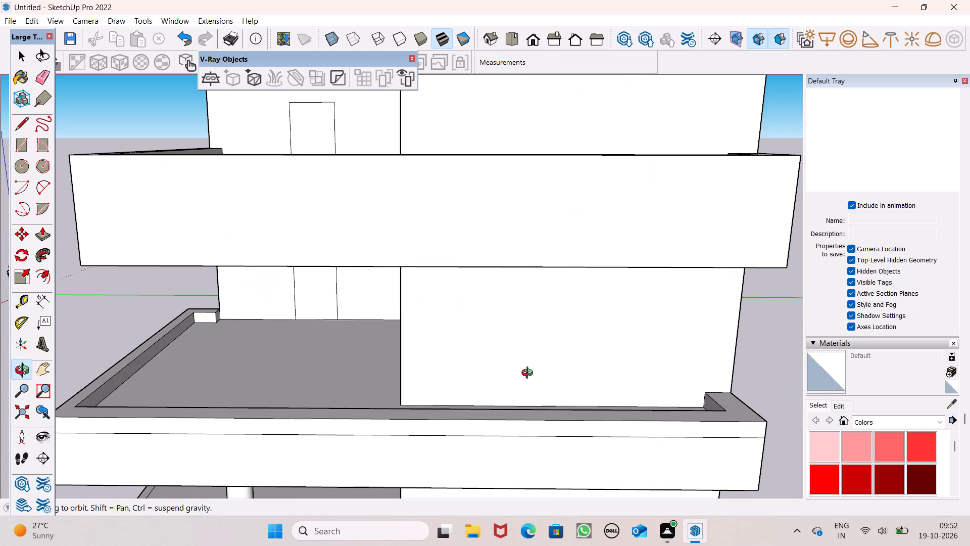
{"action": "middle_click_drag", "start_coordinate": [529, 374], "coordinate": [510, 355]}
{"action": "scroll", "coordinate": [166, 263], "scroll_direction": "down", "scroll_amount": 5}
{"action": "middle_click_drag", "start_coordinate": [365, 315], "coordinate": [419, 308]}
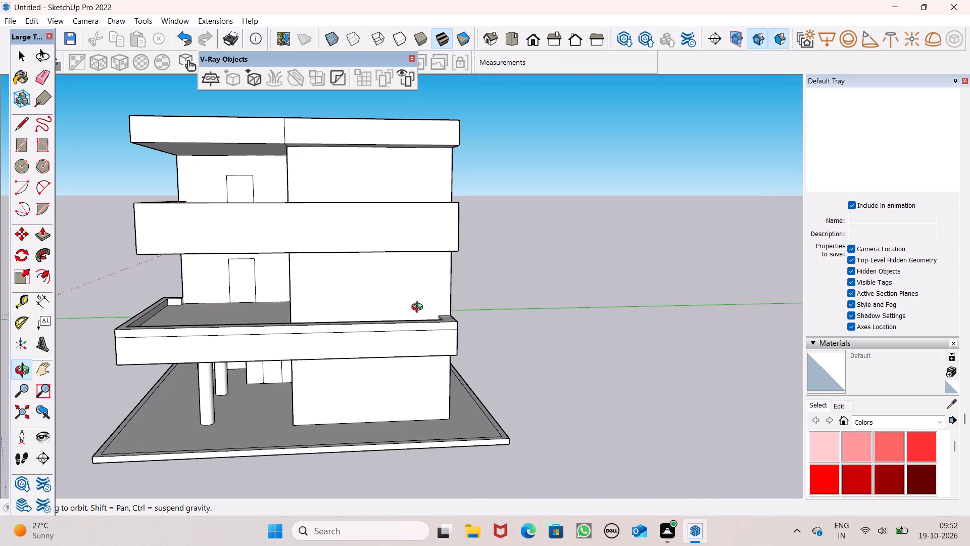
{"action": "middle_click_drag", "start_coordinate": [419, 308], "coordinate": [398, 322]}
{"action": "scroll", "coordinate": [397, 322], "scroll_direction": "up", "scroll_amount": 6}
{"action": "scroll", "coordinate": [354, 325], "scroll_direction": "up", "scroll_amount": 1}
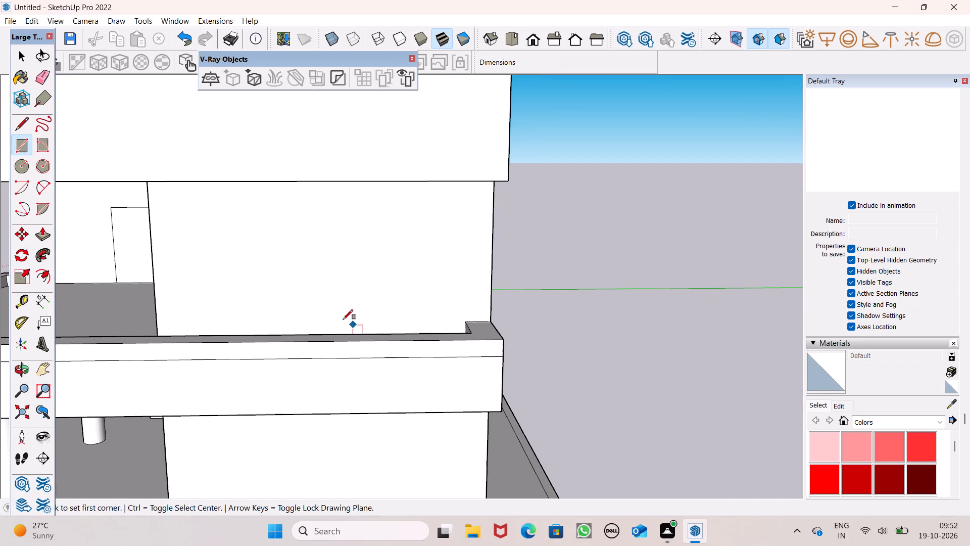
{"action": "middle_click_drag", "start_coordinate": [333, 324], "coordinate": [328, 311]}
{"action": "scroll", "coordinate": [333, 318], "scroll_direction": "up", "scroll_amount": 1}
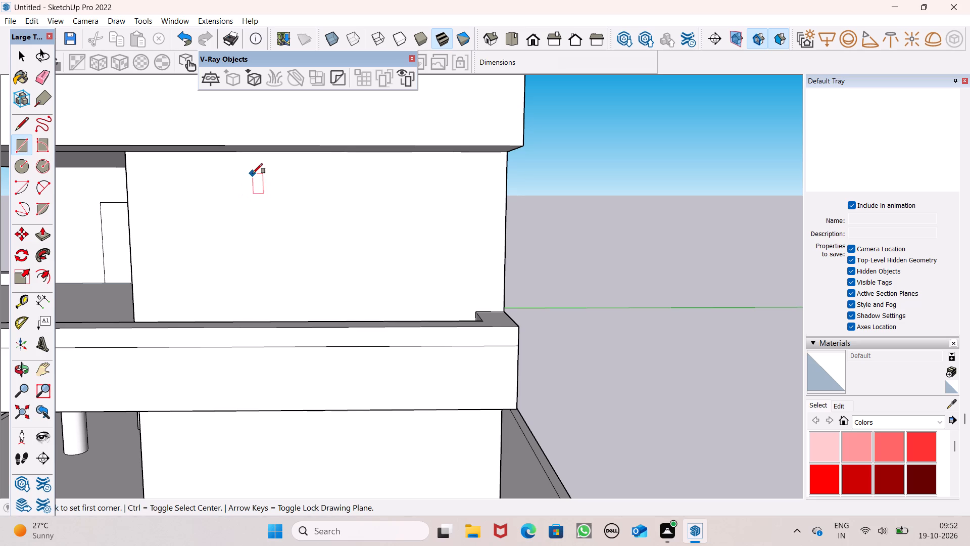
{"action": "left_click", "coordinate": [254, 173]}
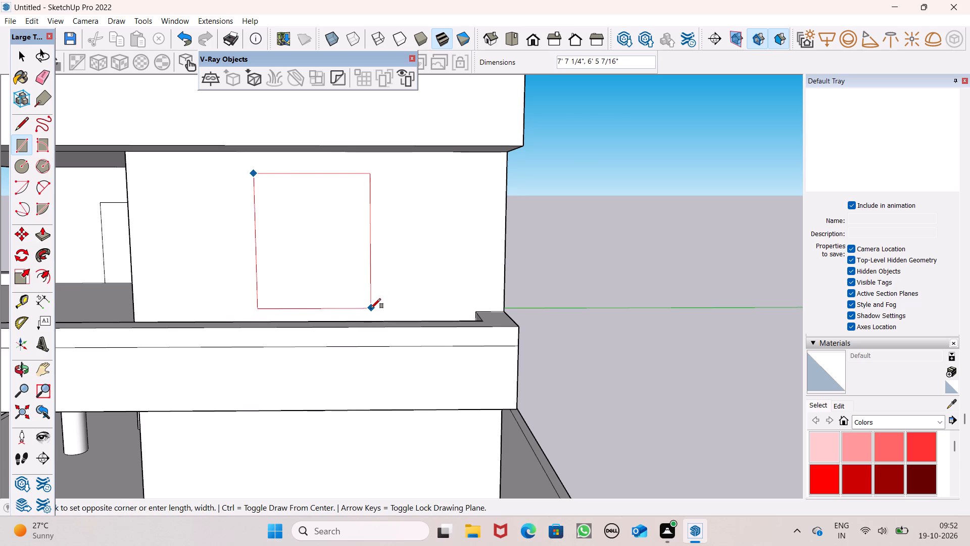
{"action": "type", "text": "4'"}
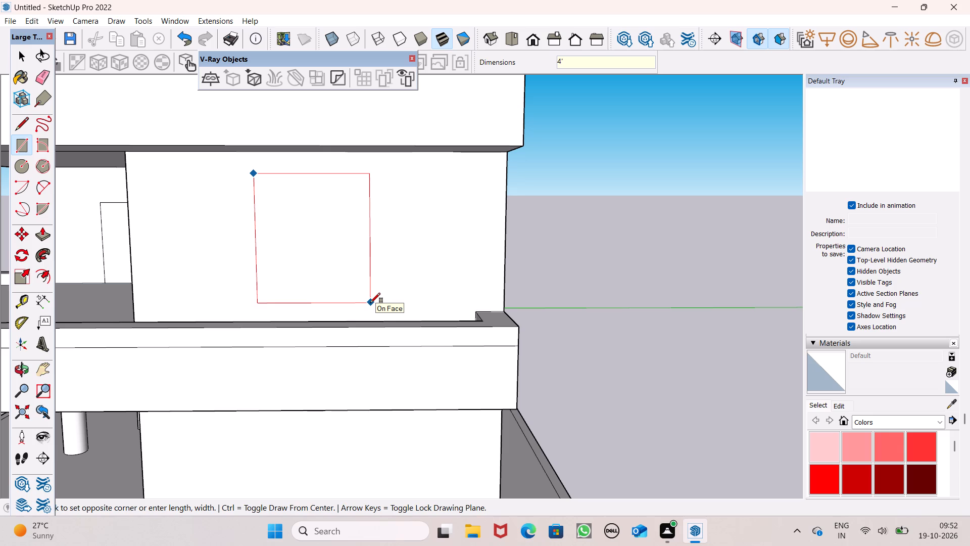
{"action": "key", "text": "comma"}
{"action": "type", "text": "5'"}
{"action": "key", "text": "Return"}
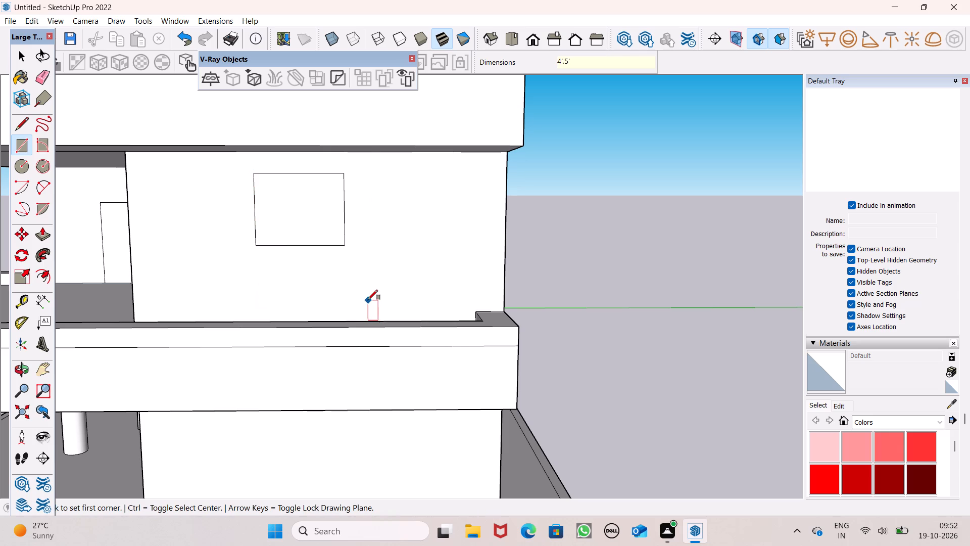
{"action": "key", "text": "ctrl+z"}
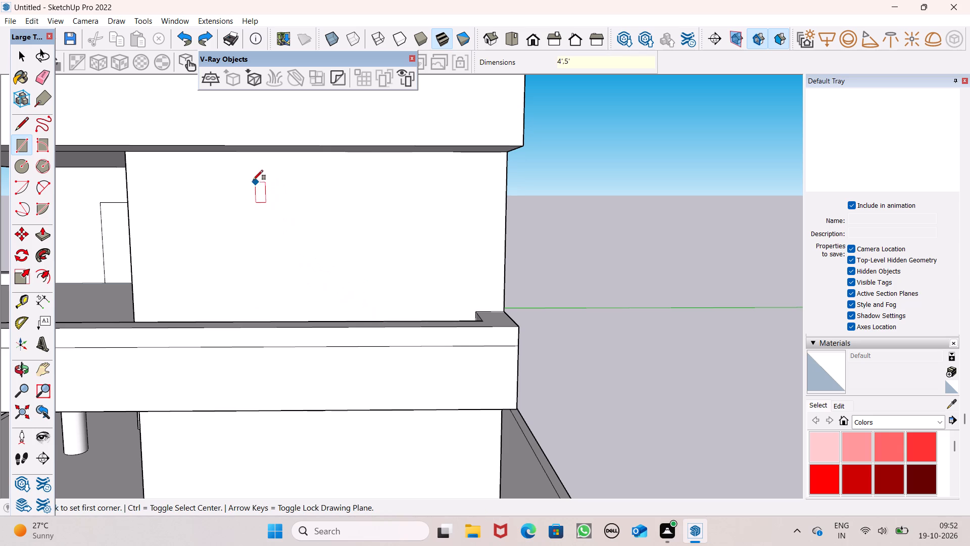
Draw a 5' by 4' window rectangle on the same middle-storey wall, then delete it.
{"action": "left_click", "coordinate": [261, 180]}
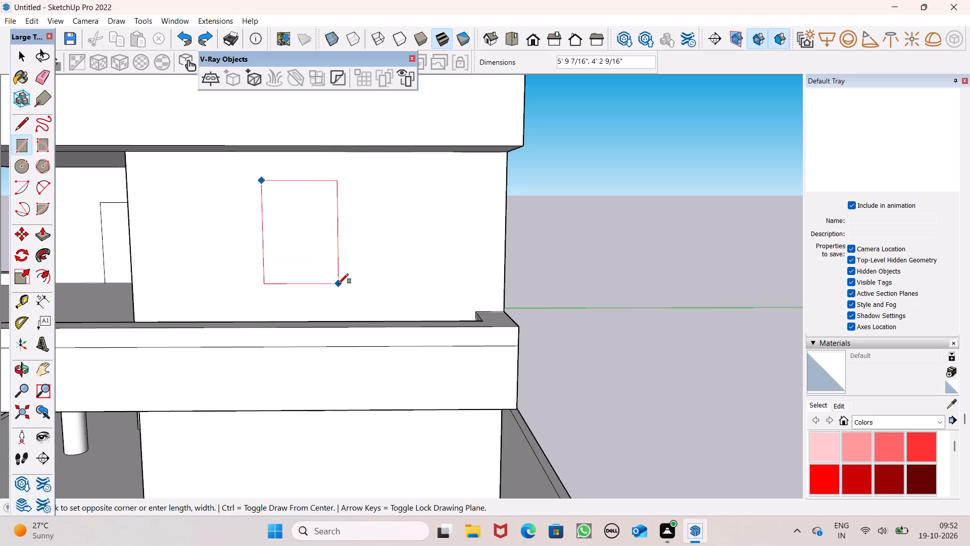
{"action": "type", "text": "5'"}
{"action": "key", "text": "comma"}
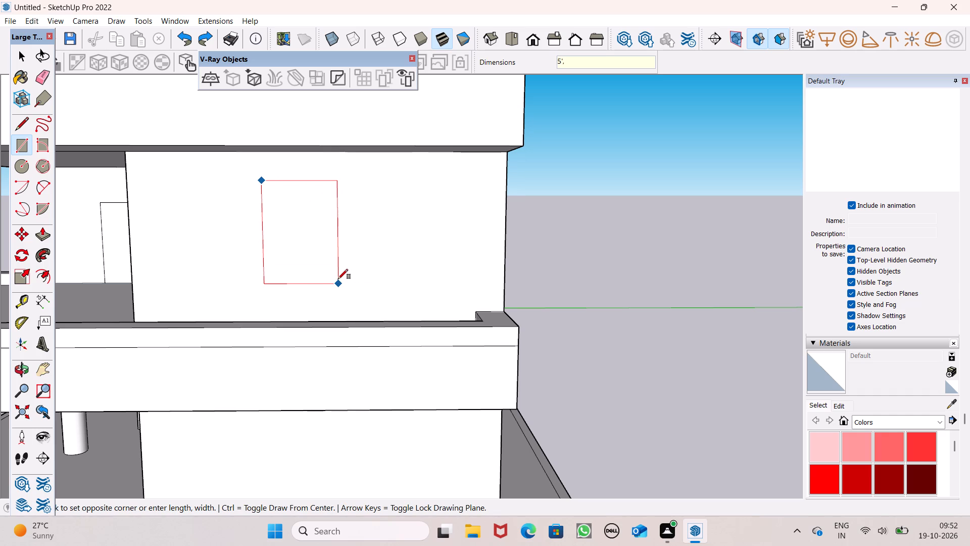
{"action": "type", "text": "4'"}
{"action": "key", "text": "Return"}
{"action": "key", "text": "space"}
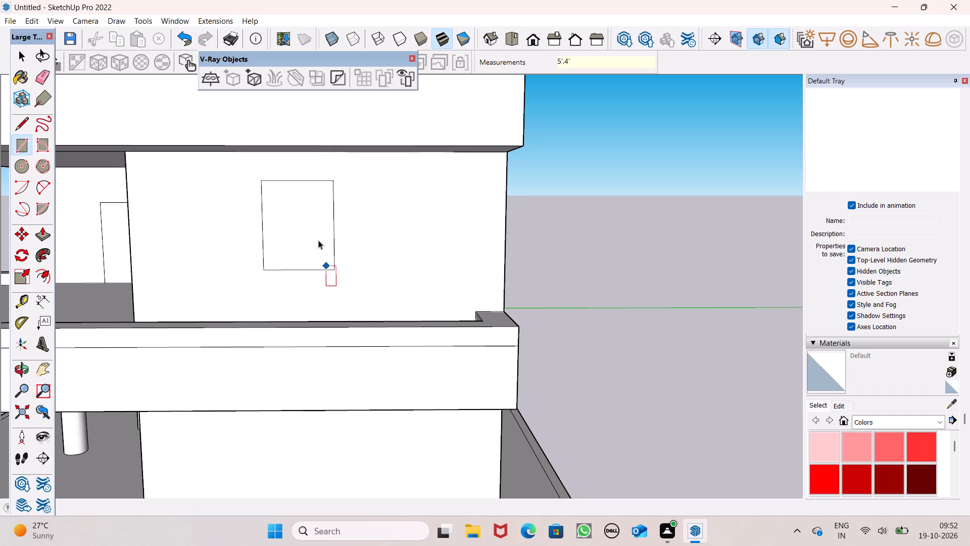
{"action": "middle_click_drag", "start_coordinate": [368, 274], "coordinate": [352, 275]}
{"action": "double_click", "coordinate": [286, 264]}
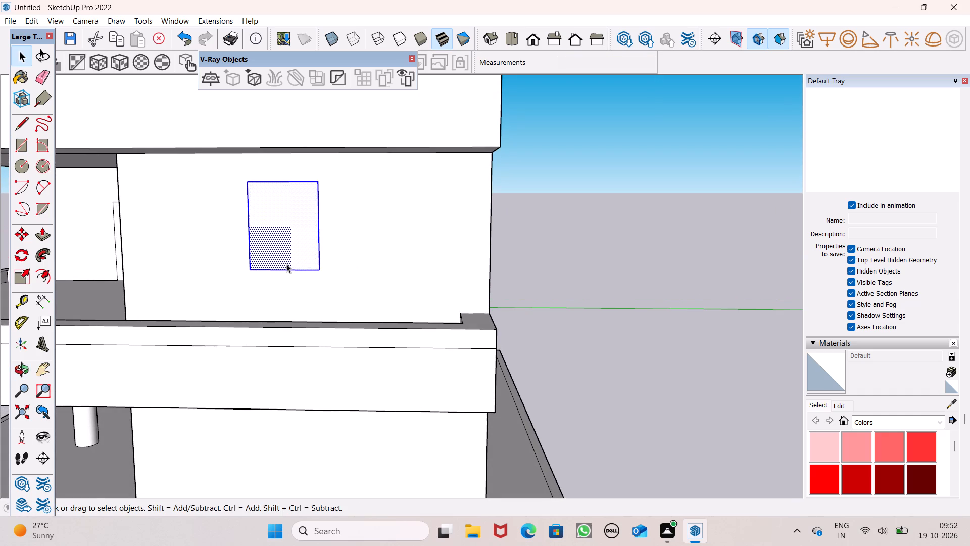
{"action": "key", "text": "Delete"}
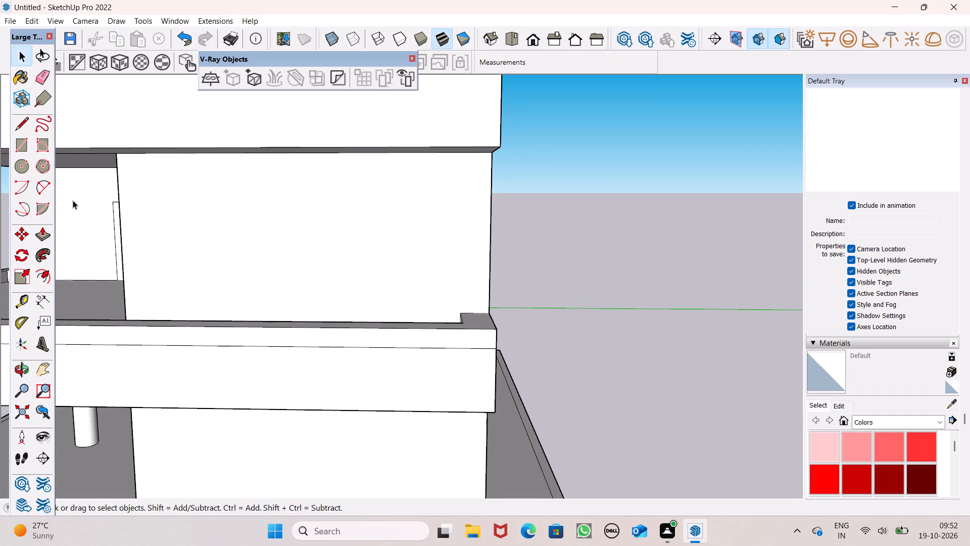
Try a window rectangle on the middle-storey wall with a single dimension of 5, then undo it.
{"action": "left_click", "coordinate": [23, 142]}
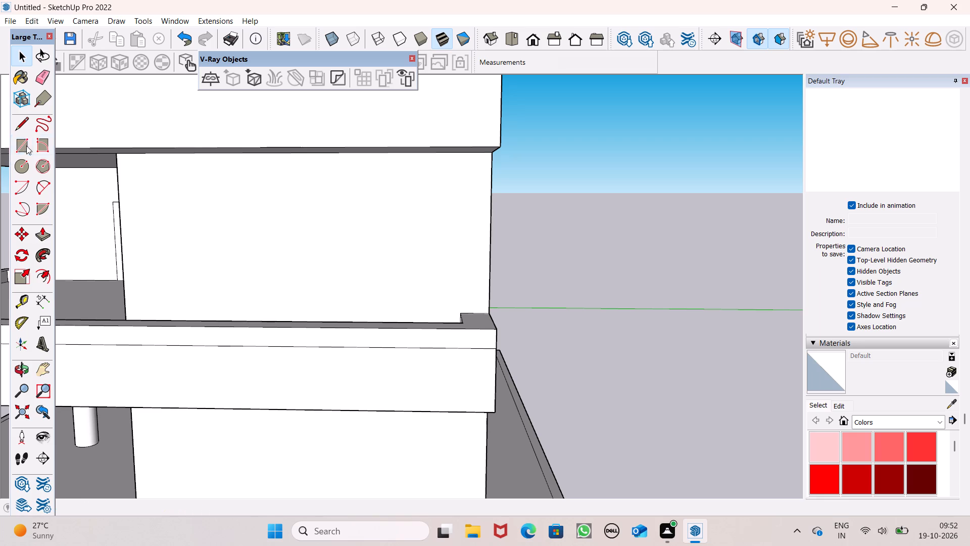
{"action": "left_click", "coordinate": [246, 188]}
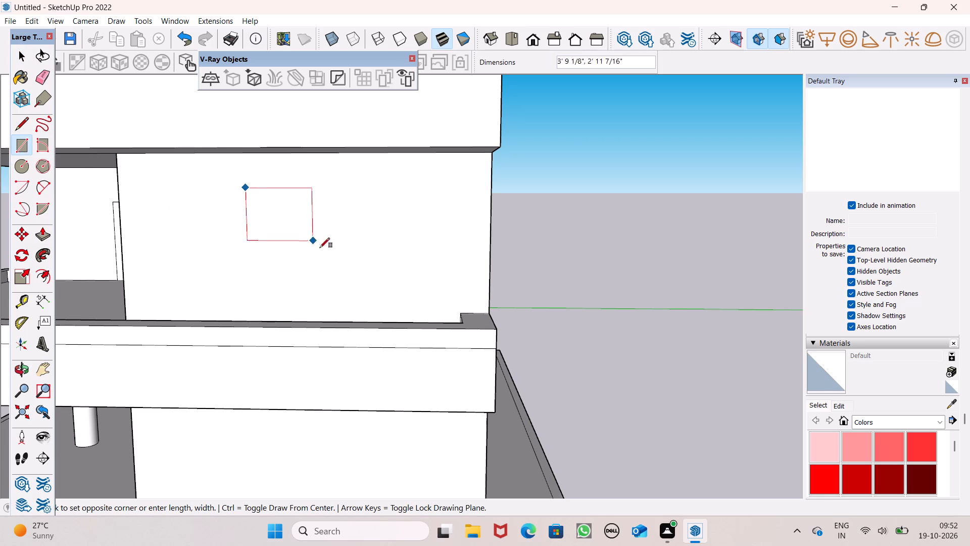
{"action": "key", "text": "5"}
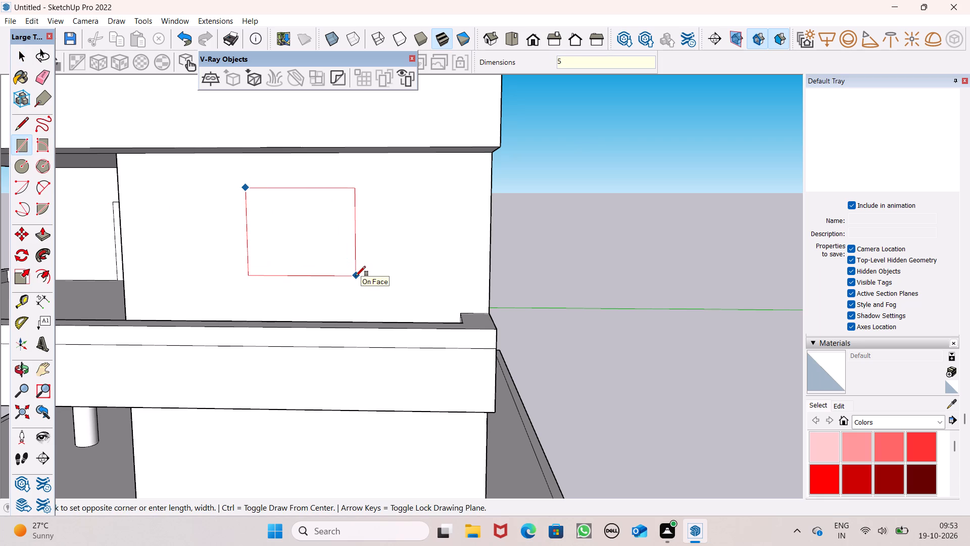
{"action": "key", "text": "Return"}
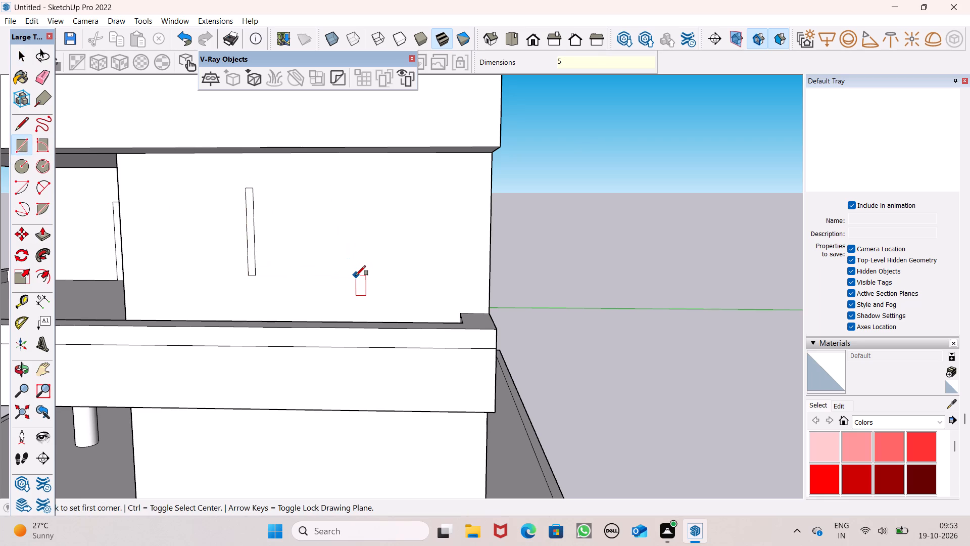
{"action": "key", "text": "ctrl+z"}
Draw a 5' by 5' window rectangle on the projecting middle-storey wall.
{"action": "left_click", "coordinate": [245, 181]}
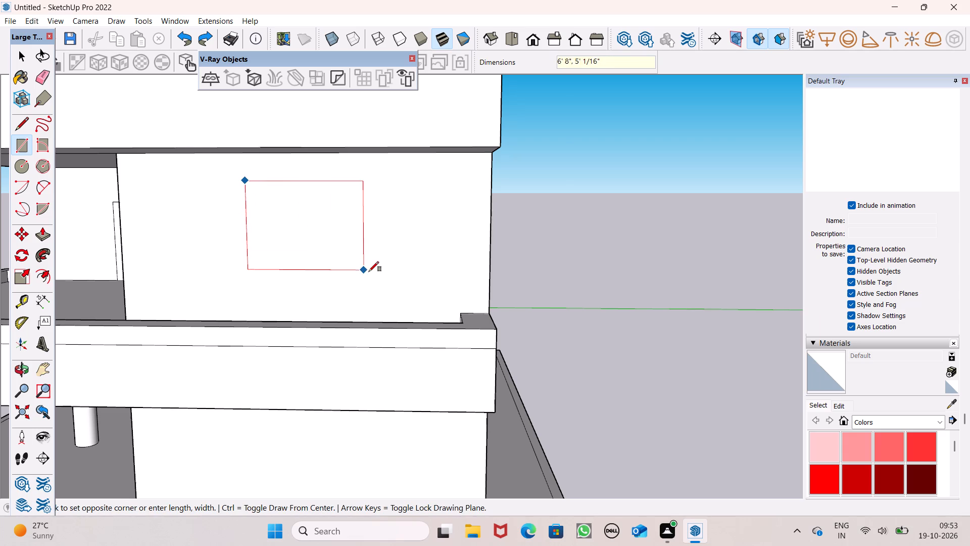
{"action": "type", "text": "5',5'"}
{"action": "key", "text": "Return"}
{"action": "key", "text": "space"}
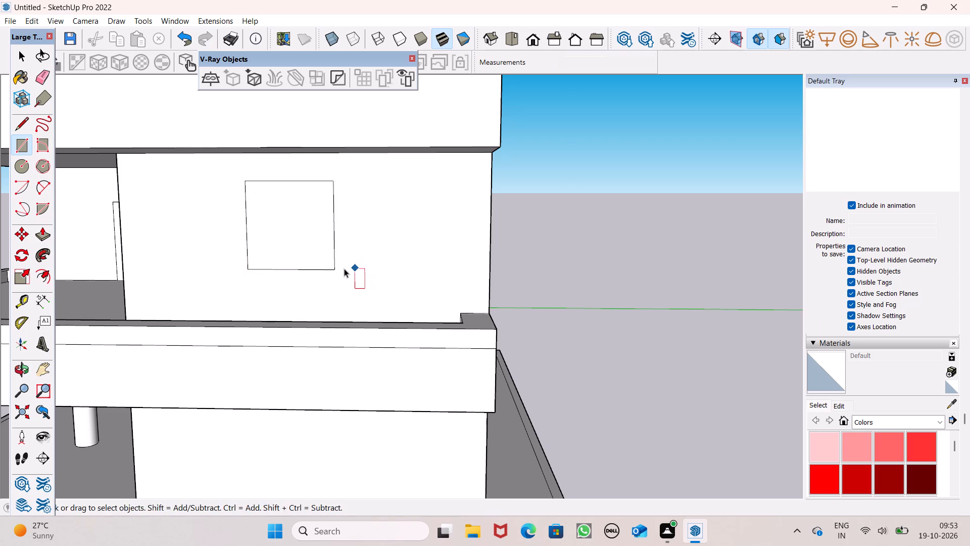
Move the 5' square window rectangle slightly down the middle-storey wall, toward the canopy parapet.
{"action": "middle_click", "coordinate": [330, 278]}
{"action": "scroll", "coordinate": [330, 278], "scroll_direction": "up", "scroll_amount": 1}
{"action": "middle_click", "coordinate": [334, 284]}
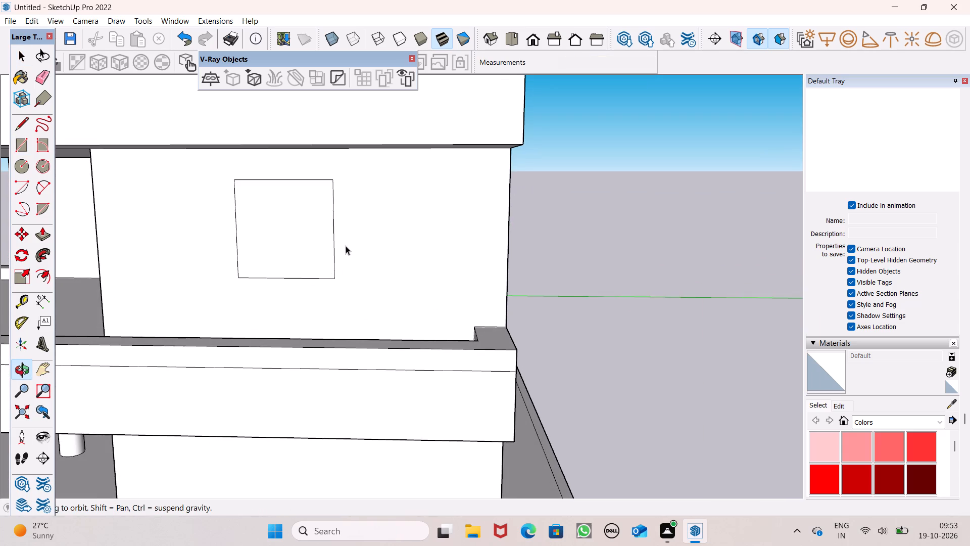
{"action": "scroll", "coordinate": [346, 256], "scroll_direction": "up", "scroll_amount": 2}
{"action": "double_click", "coordinate": [285, 265]}
{"action": "key", "text": "m"}
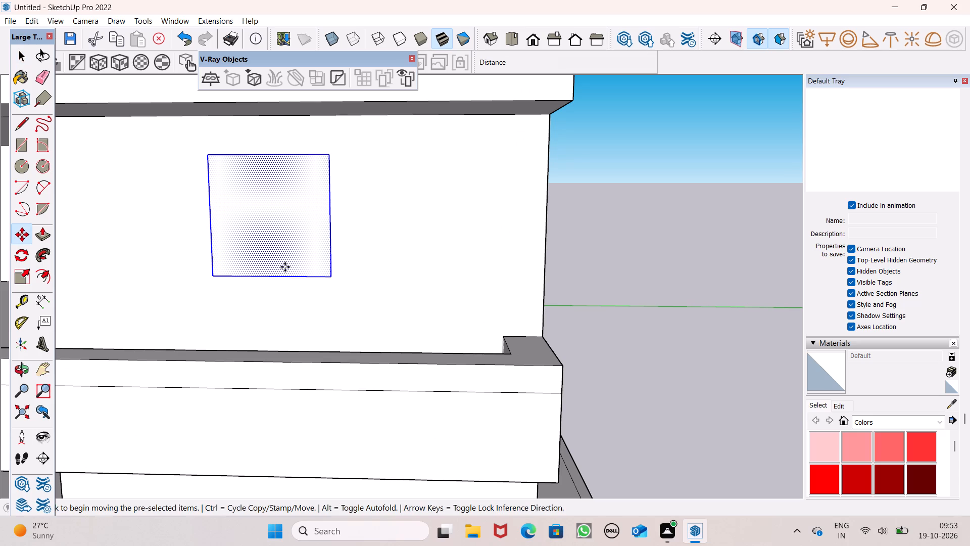
{"action": "key", "text": "Return"}
{"action": "left_click_drag", "start_coordinate": [320, 270], "coordinate": [323, 297]}
Copy the middle-storey window rectangle straight up and place it on the top-storey wall, above the upper canopy parapet.
{"action": "scroll", "coordinate": [552, 279], "scroll_direction": "down", "scroll_amount": 11}
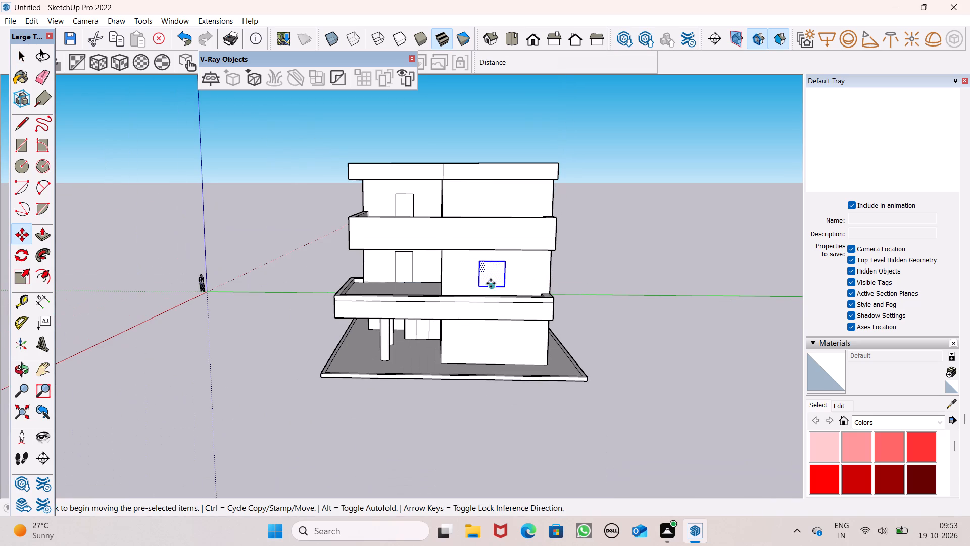
{"action": "left_click_drag", "start_coordinate": [504, 289], "coordinate": [505, 239]}
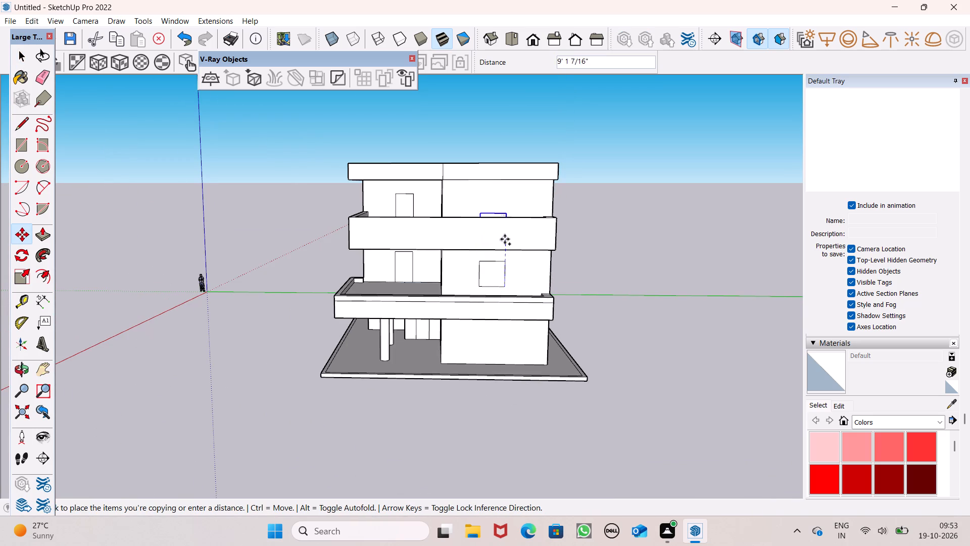
{"action": "left_click_drag", "start_coordinate": [505, 239], "coordinate": [506, 231]}
{"action": "left_click_drag", "start_coordinate": [507, 229], "coordinate": [509, 213]}
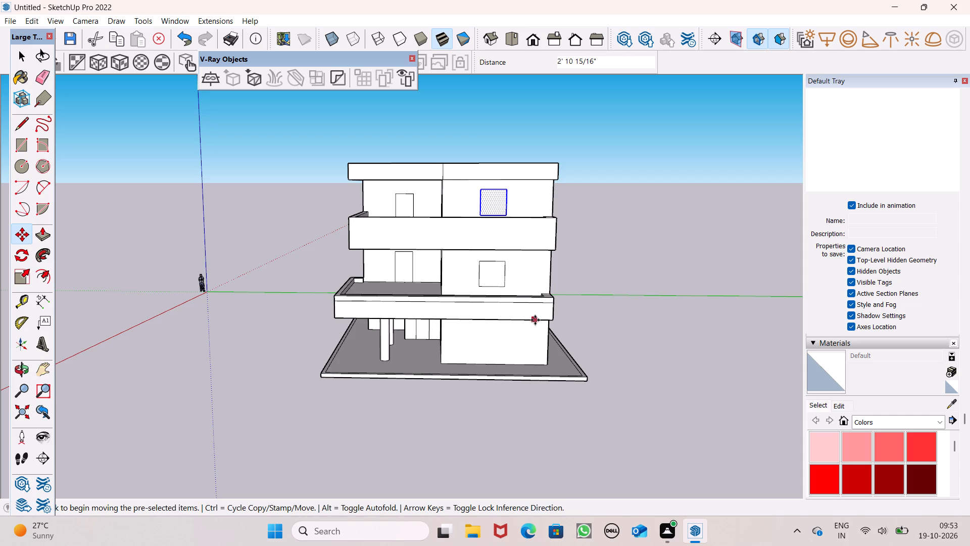
{"action": "middle_click_drag", "start_coordinate": [528, 330], "coordinate": [442, 339]}
{"action": "scroll", "coordinate": [453, 300], "scroll_direction": "up", "scroll_amount": 5}
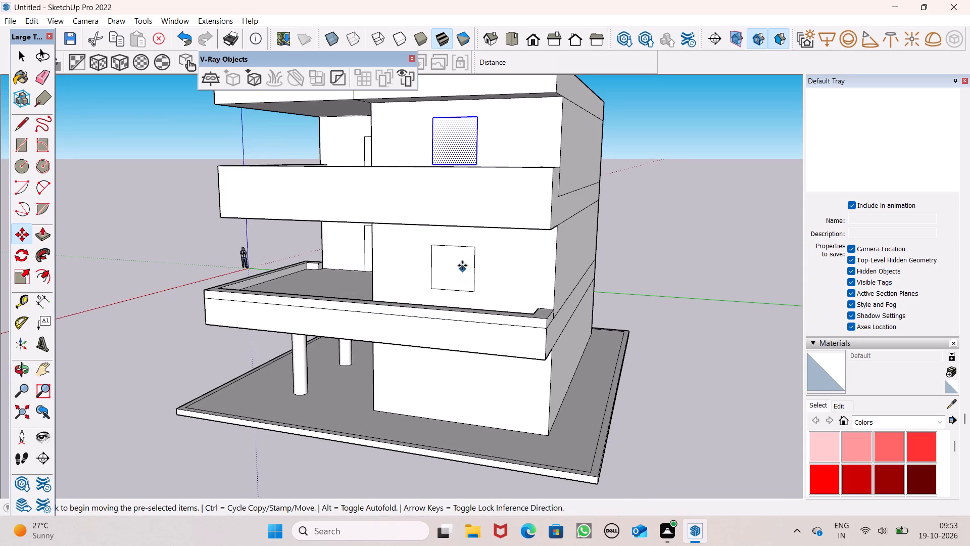
{"action": "key", "text": "space"}
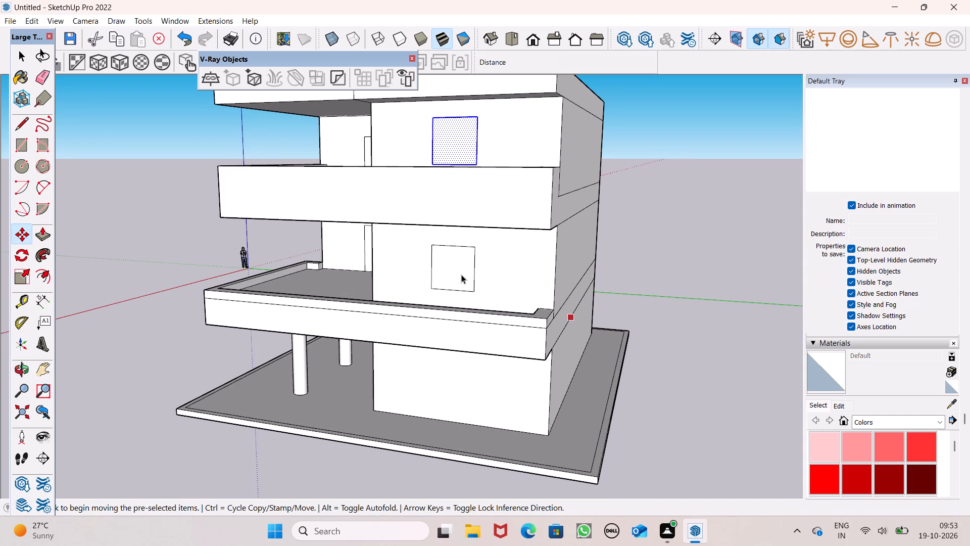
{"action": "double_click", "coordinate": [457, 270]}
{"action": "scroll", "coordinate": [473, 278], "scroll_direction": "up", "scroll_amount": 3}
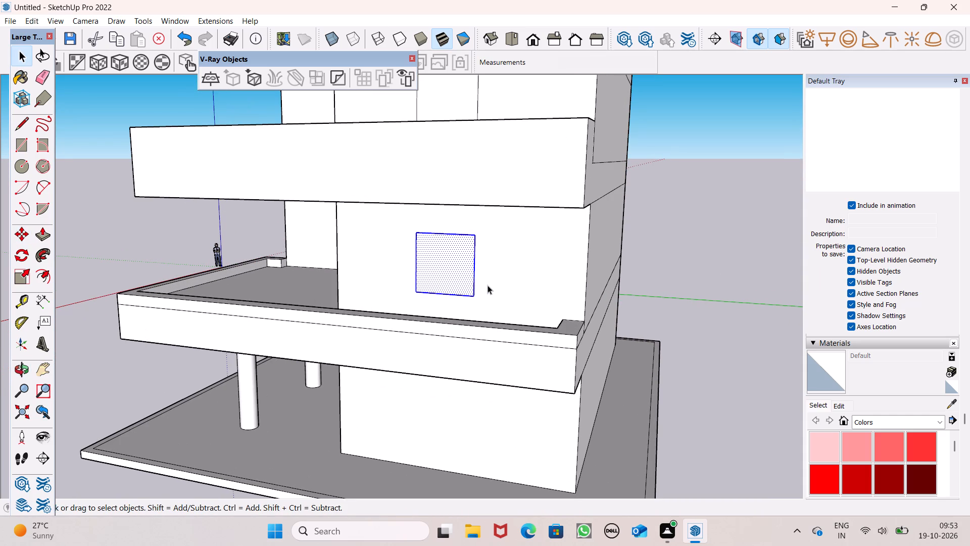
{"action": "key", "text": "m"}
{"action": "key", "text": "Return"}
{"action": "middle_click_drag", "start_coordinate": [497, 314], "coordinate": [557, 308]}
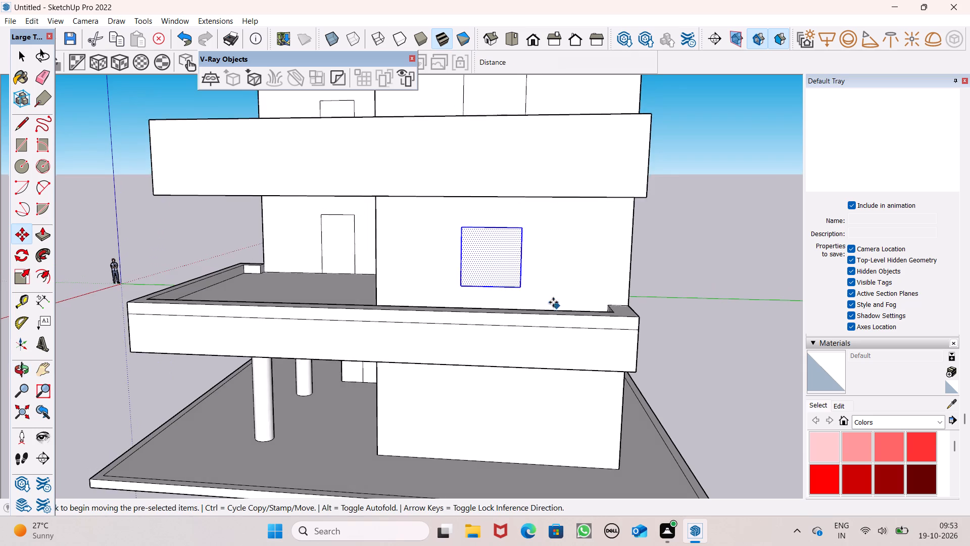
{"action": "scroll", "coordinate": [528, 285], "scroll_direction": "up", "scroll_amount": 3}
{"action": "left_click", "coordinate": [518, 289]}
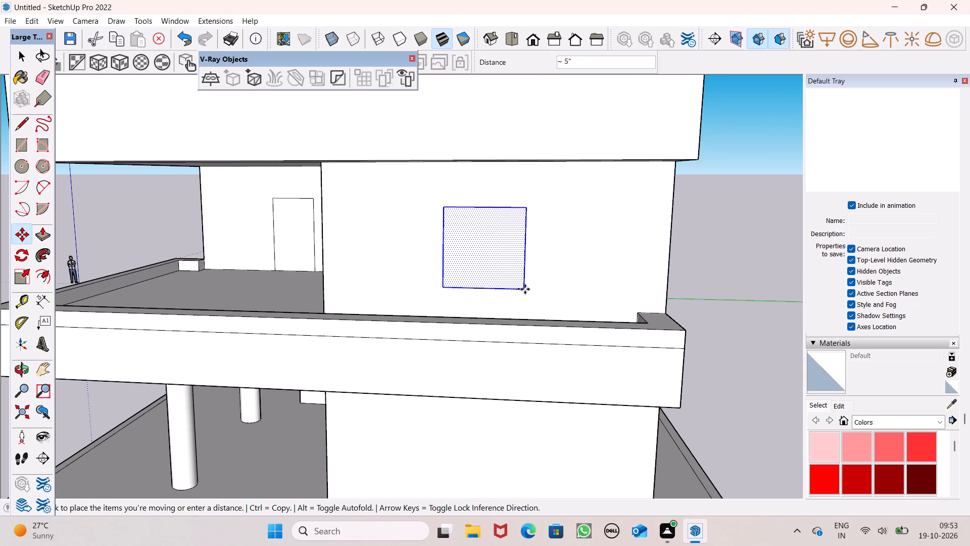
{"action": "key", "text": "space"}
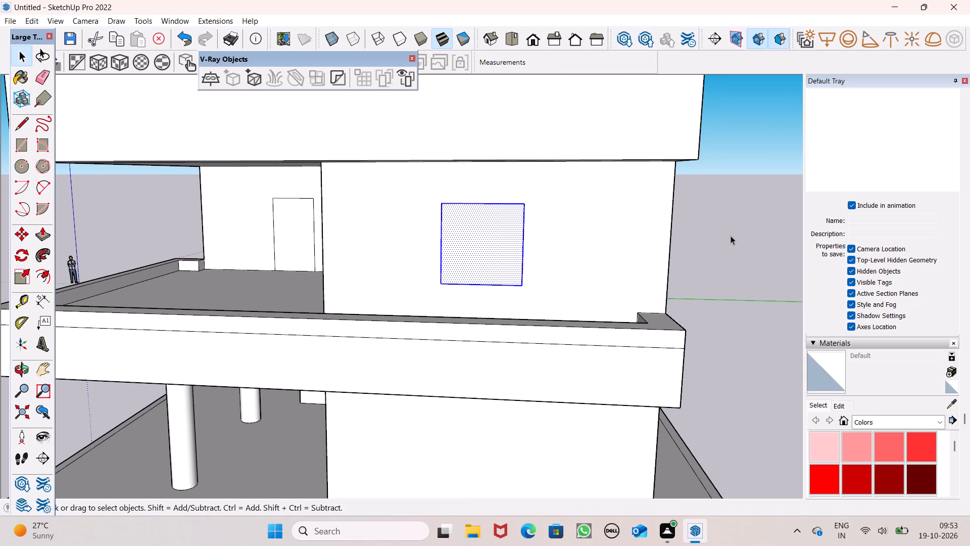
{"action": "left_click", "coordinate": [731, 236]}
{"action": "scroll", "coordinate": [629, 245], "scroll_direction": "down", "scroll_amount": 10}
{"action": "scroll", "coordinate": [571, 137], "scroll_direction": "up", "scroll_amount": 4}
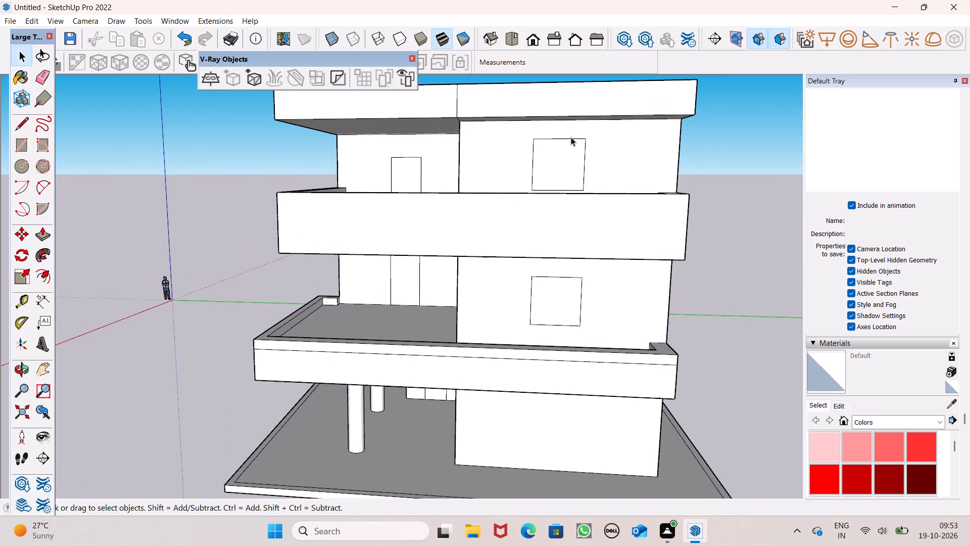
Move the top-storey window rectangle slightly down the wall, toward the upper canopy parapet.
{"action": "middle_click_drag", "start_coordinate": [574, 198], "coordinate": [566, 241]}
{"action": "scroll", "coordinate": [578, 231], "scroll_direction": "up", "scroll_amount": 7}
{"action": "double_click", "coordinate": [566, 180]}
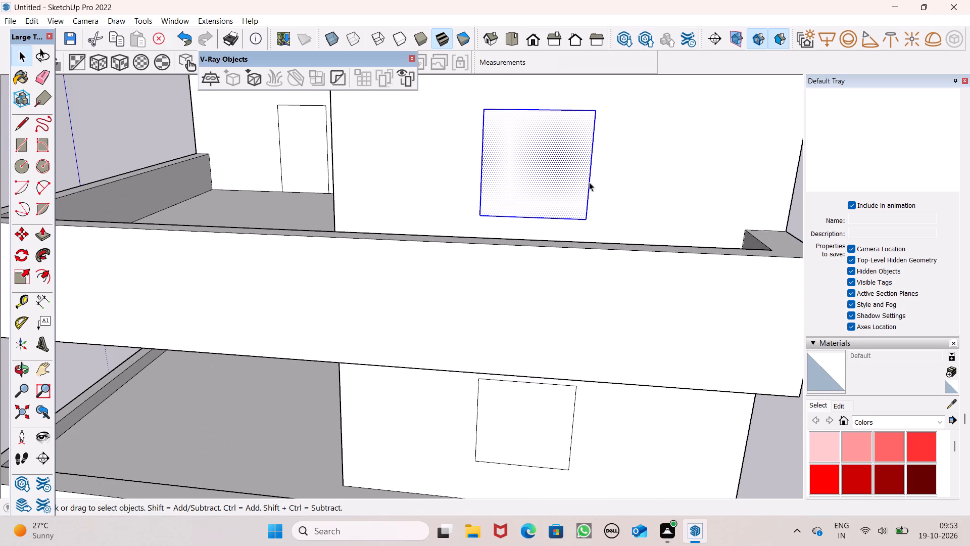
{"action": "key", "text": "m"}
{"action": "key", "text": "Return"}
{"action": "scroll", "coordinate": [652, 195], "scroll_direction": "down", "scroll_amount": 4}
{"action": "middle_click_drag", "start_coordinate": [647, 218], "coordinate": [621, 266]}
{"action": "scroll", "coordinate": [621, 266], "scroll_direction": "up", "scroll_amount": 5}
{"action": "left_click_drag", "start_coordinate": [572, 276], "coordinate": [575, 279]}
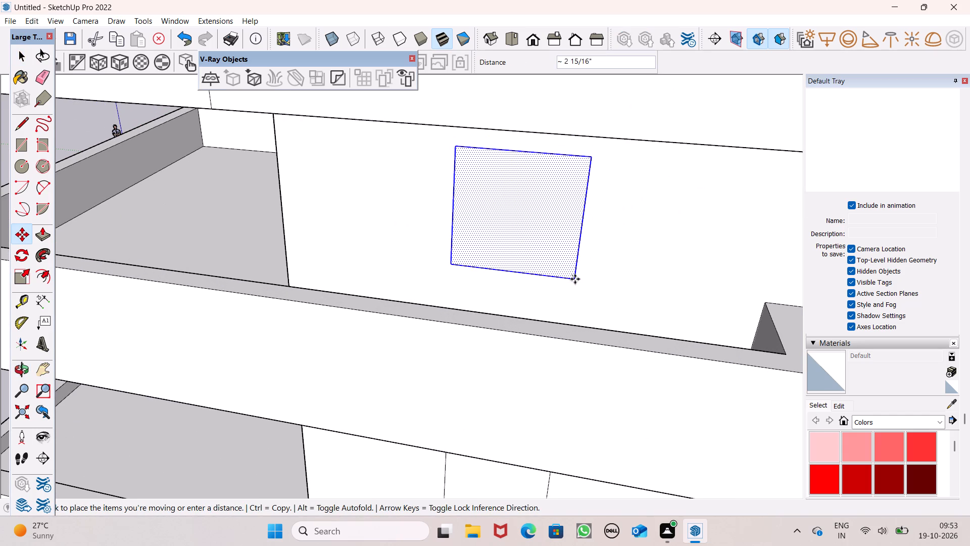
{"action": "left_click_drag", "start_coordinate": [575, 279], "coordinate": [578, 293]}
{"action": "scroll", "coordinate": [546, 214], "scroll_direction": "down", "scroll_amount": 14}
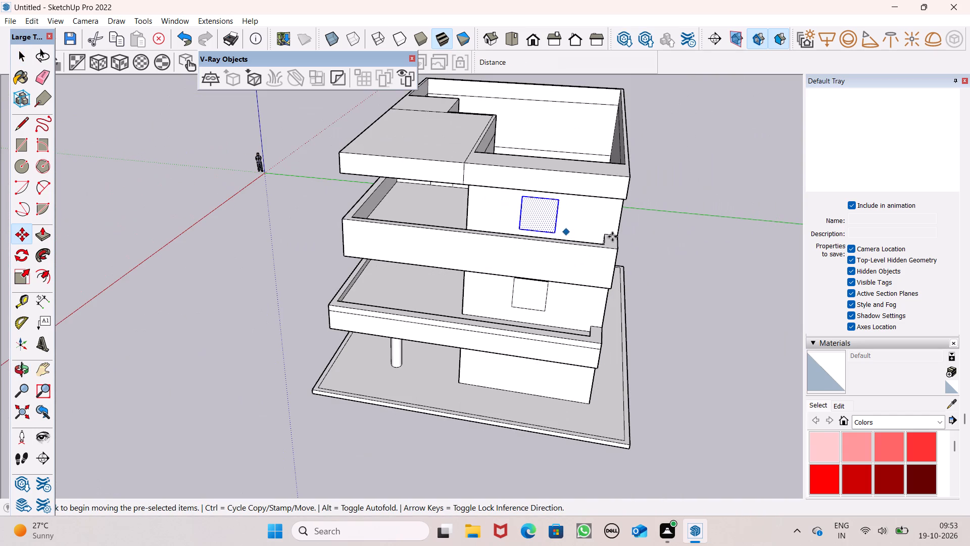
{"action": "key", "text": "space"}
{"action": "left_click", "coordinate": [693, 280]}
Copy the middle-storey window rectangle straight down onto the ground-storey wall below the lower canopy.
{"action": "middle_click_drag", "start_coordinate": [639, 354], "coordinate": [688, 236]}
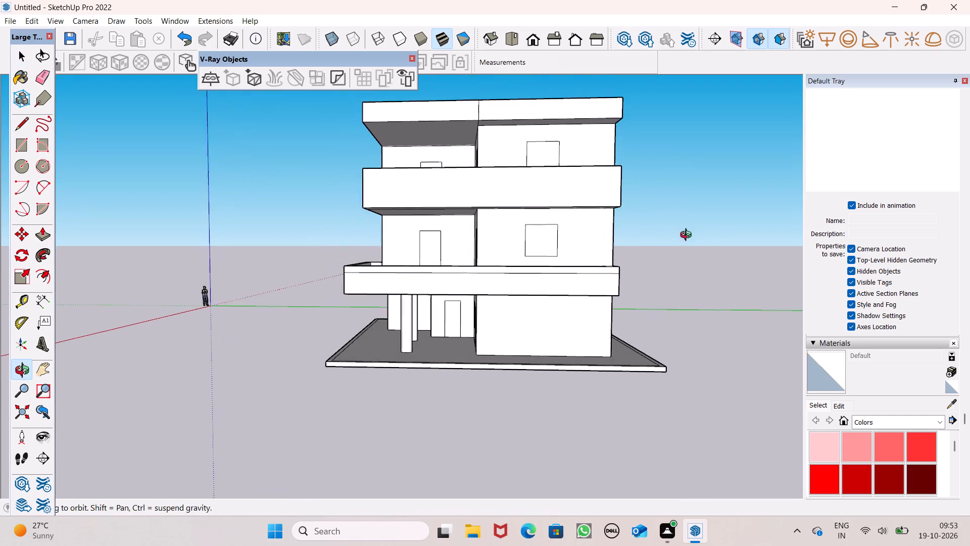
{"action": "middle_click_drag", "start_coordinate": [688, 236], "coordinate": [690, 237]}
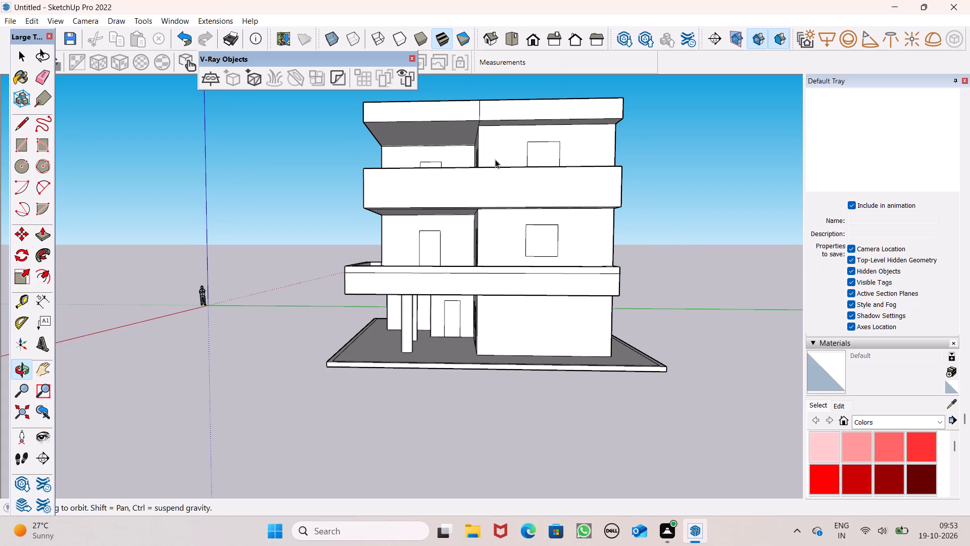
{"action": "scroll", "coordinate": [522, 190], "scroll_direction": "down", "scroll_amount": 1}
{"action": "middle_click_drag", "start_coordinate": [615, 261], "coordinate": [610, 271]}
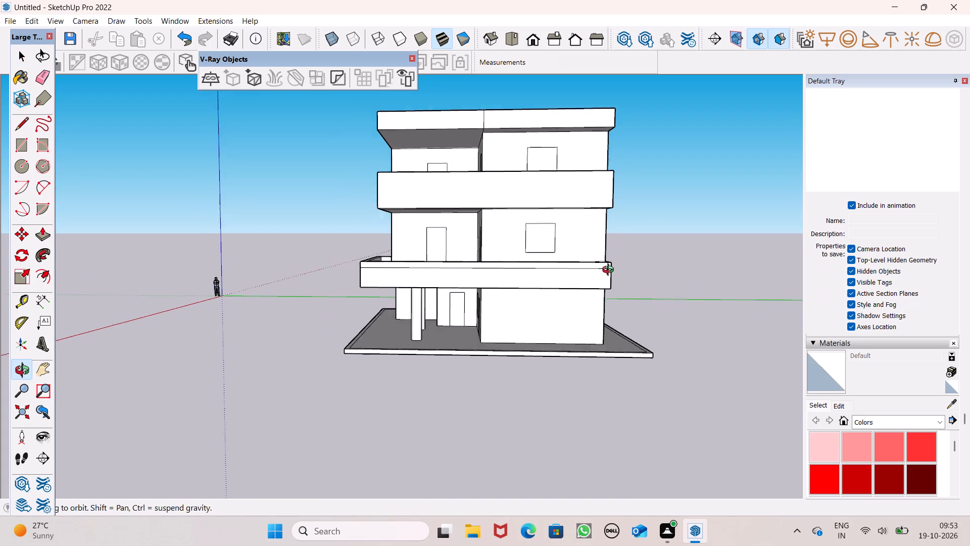
{"action": "middle_click_drag", "start_coordinate": [610, 271], "coordinate": [603, 277]}
{"action": "scroll", "coordinate": [599, 277], "scroll_direction": "up", "scroll_amount": 4}
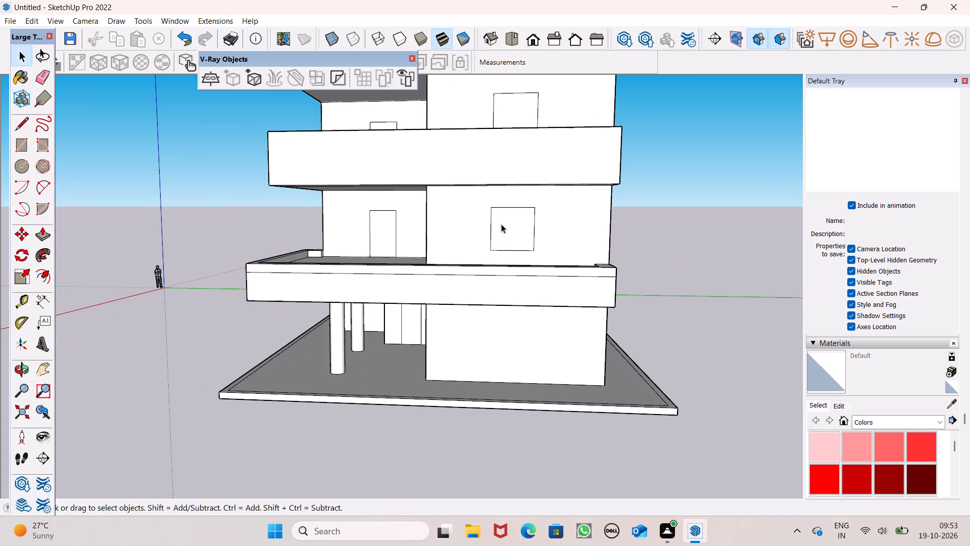
{"action": "double_click", "coordinate": [503, 223]}
{"action": "key", "text": "m"}
{"action": "key", "text": "Return"}
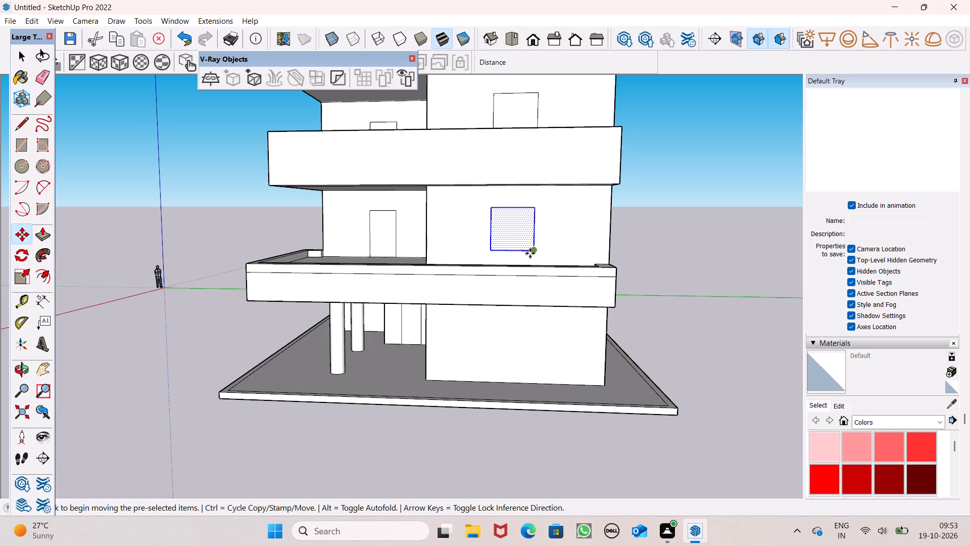
{"action": "left_click_drag", "start_coordinate": [534, 249], "coordinate": [533, 352]}
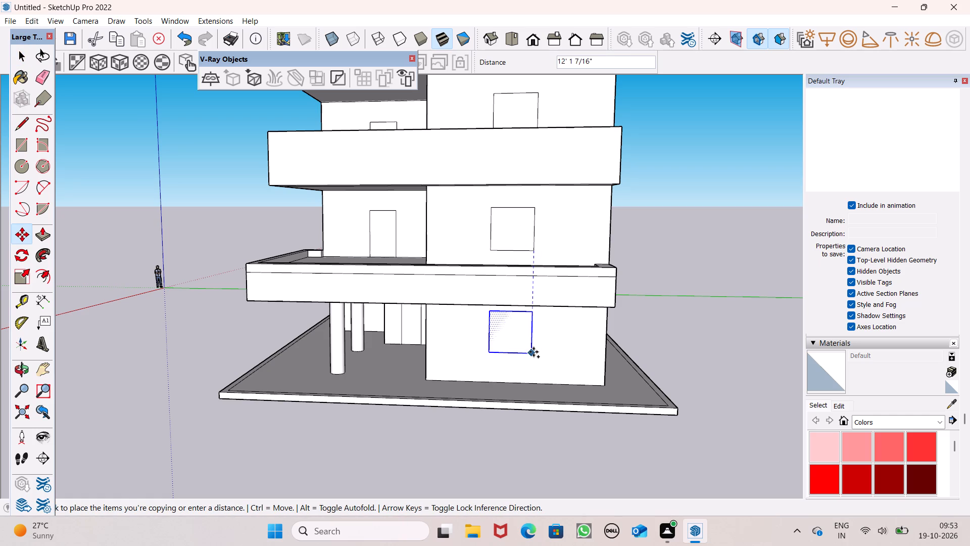
{"action": "left_click_drag", "start_coordinate": [533, 352], "coordinate": [539, 359]}
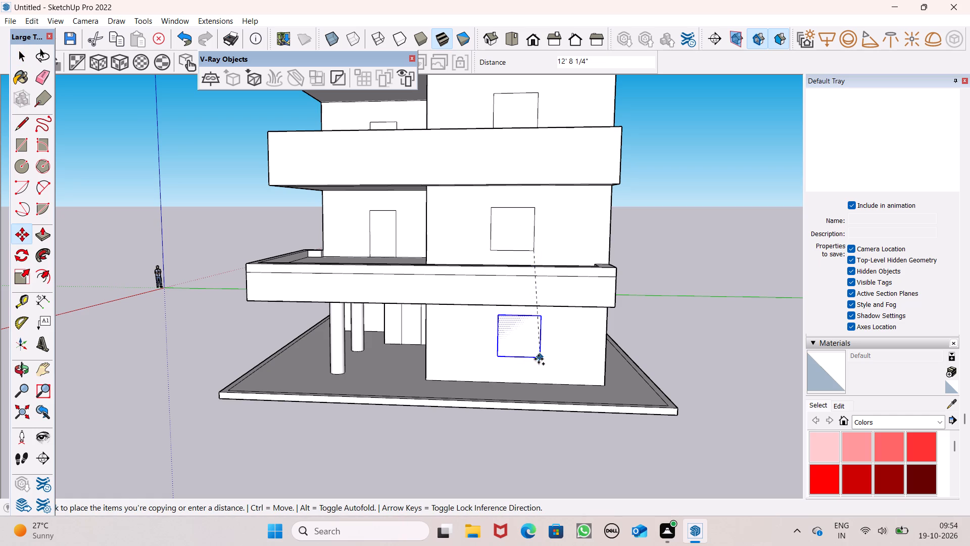
{"action": "left_click_drag", "start_coordinate": [539, 359], "coordinate": [537, 357]}
{"action": "key", "text": "space"}
{"action": "left_click", "coordinate": [676, 293]}
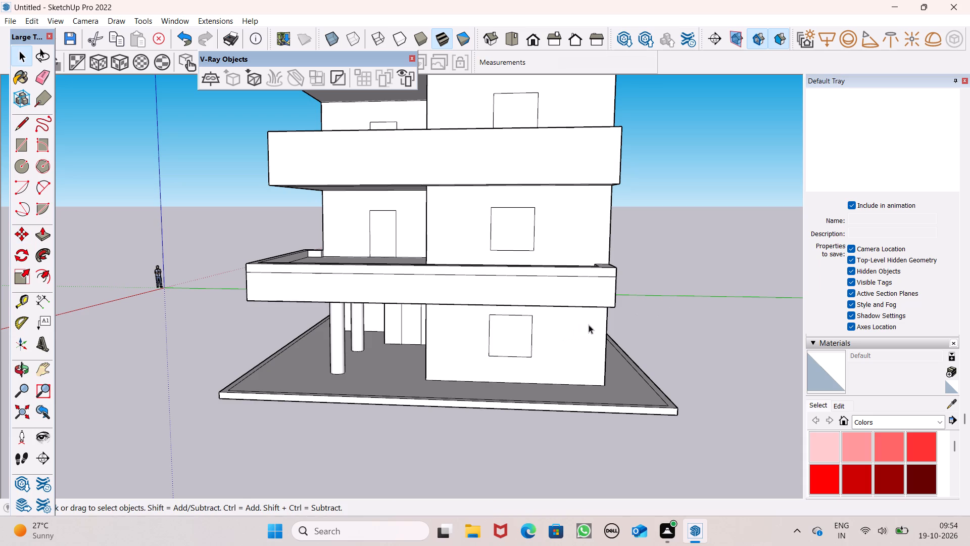
Draw a line along the top of the lower canopy parapet's short return, from the middle of its end edge to the corner.
{"action": "middle_click_drag", "start_coordinate": [539, 345], "coordinate": [696, 411]}
{"action": "scroll", "coordinate": [622, 322], "scroll_direction": "down", "scroll_amount": 4}
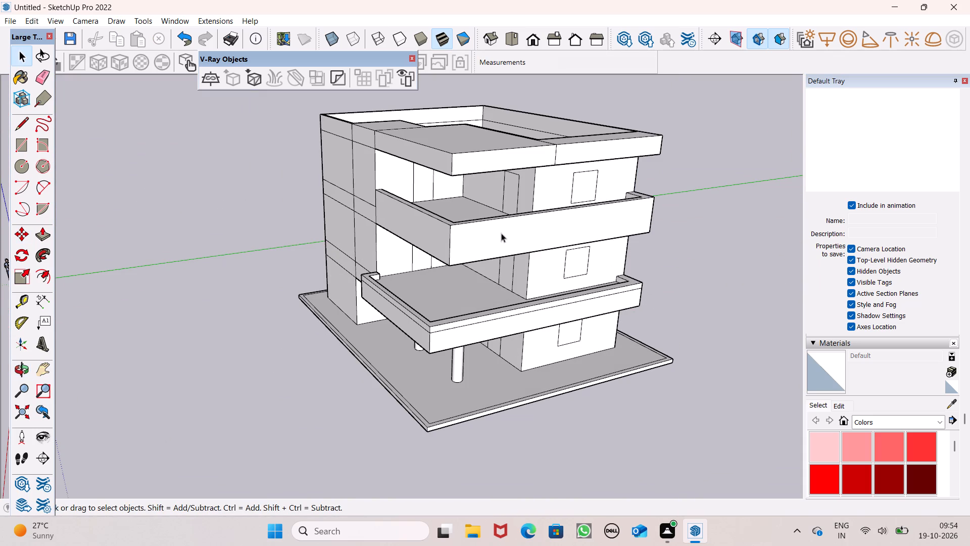
{"action": "middle_click_drag", "start_coordinate": [460, 458], "coordinate": [720, 452]}
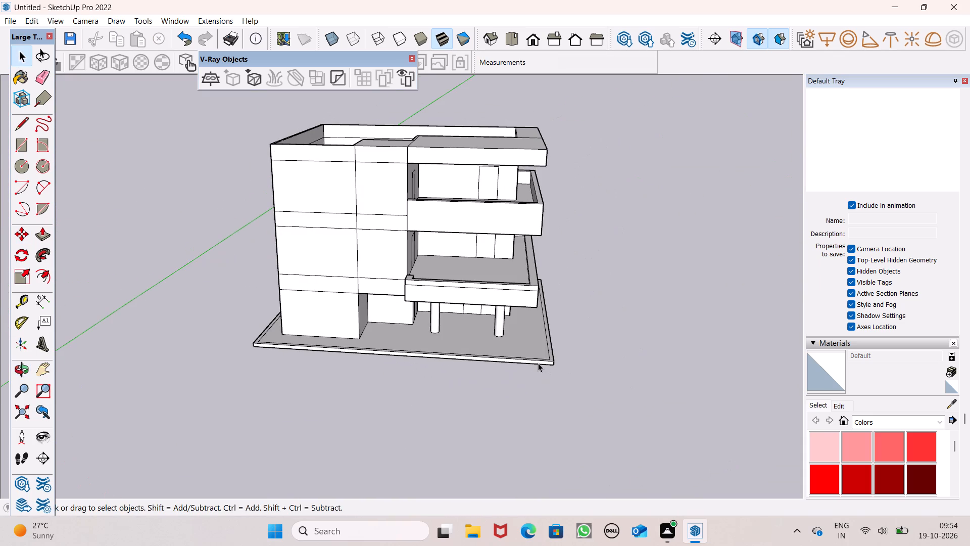
{"action": "scroll", "coordinate": [543, 340], "scroll_direction": "up", "scroll_amount": 6}
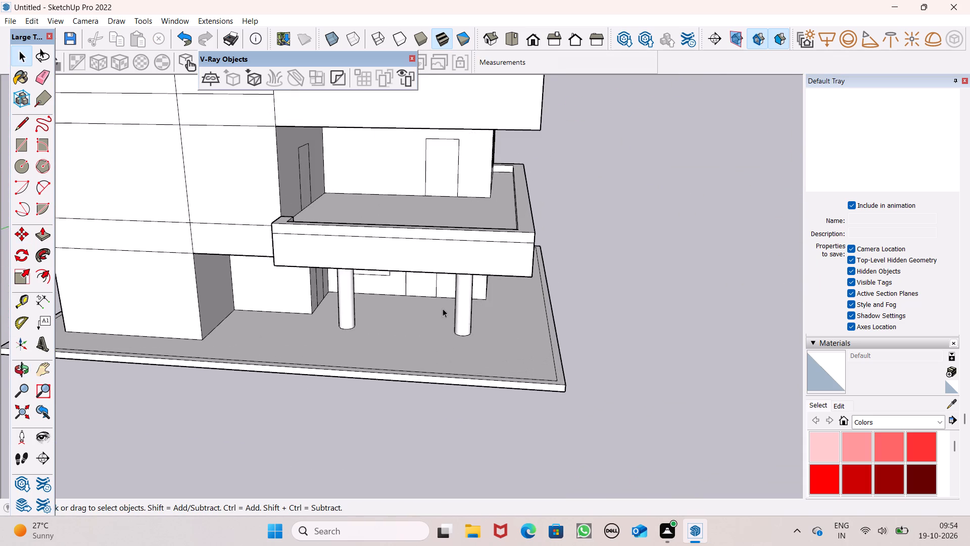
{"action": "scroll", "coordinate": [402, 232], "scroll_direction": "up", "scroll_amount": 5}
{"action": "middle_click_drag", "start_coordinate": [377, 229], "coordinate": [357, 290]}
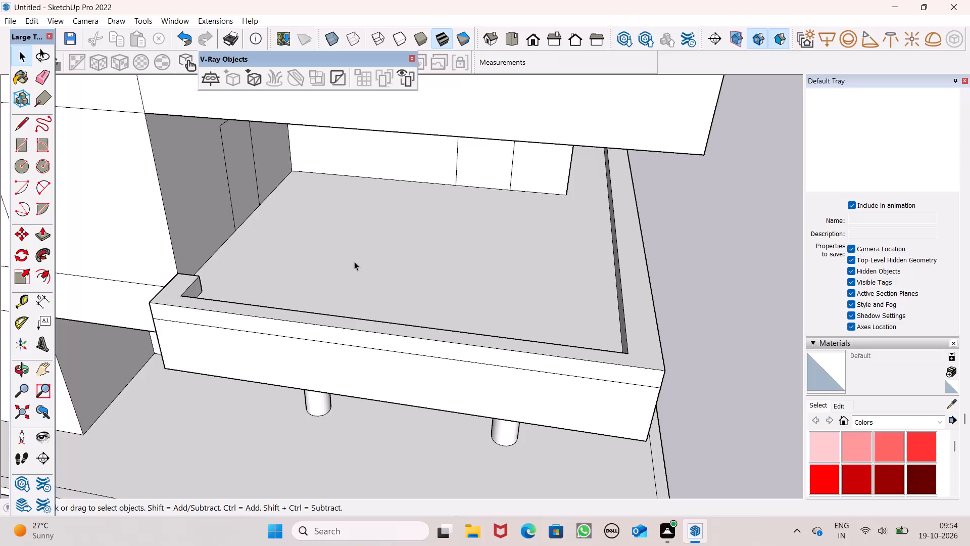
{"action": "scroll", "coordinate": [198, 287], "scroll_direction": "up", "scroll_amount": 1}
{"action": "middle_click_drag", "start_coordinate": [198, 290], "coordinate": [224, 363]}
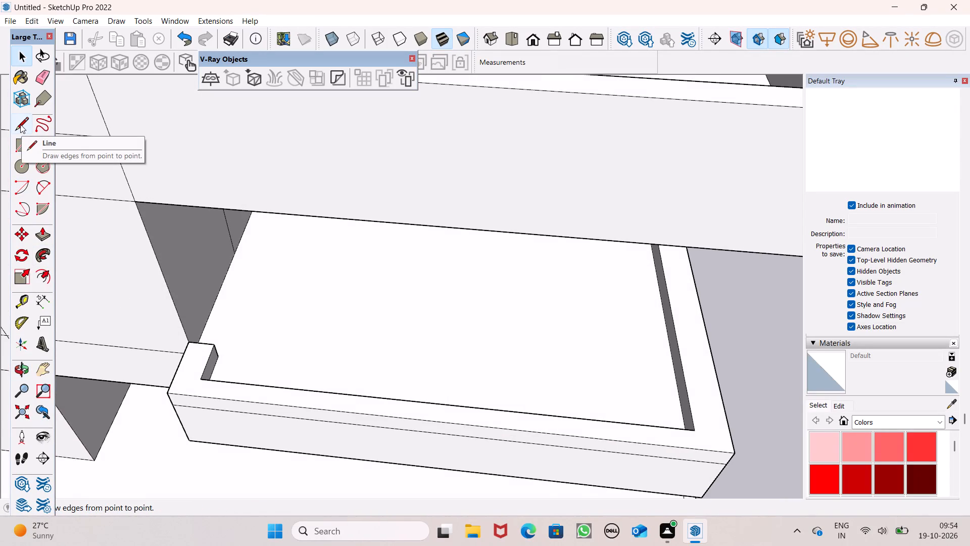
{"action": "left_click", "coordinate": [20, 124]}
{"action": "scroll", "coordinate": [201, 362], "scroll_direction": "down", "scroll_amount": 2}
{"action": "middle_click", "coordinate": [193, 420]}
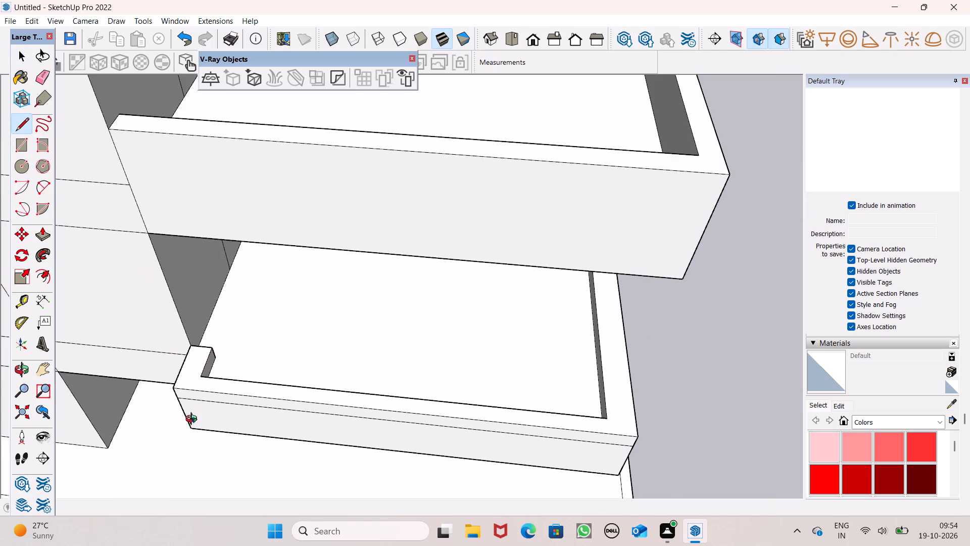
{"action": "scroll", "coordinate": [193, 413], "scroll_direction": "up", "scroll_amount": 6}
{"action": "left_click_drag", "start_coordinate": [200, 310], "coordinate": [200, 315]}
{"action": "left_click", "coordinate": [186, 369]}
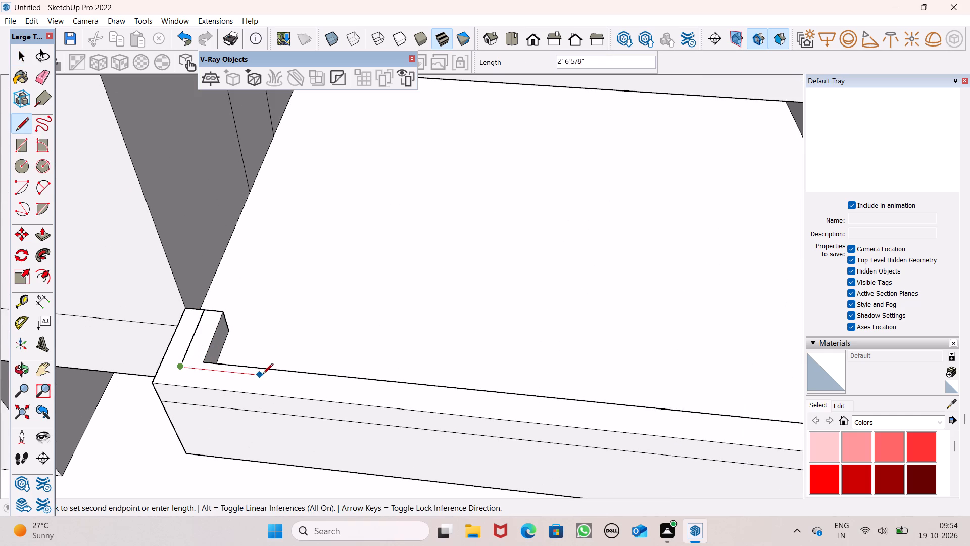
{"action": "scroll", "coordinate": [267, 377], "scroll_direction": "down", "scroll_amount": 5}
{"action": "key", "text": "space"}
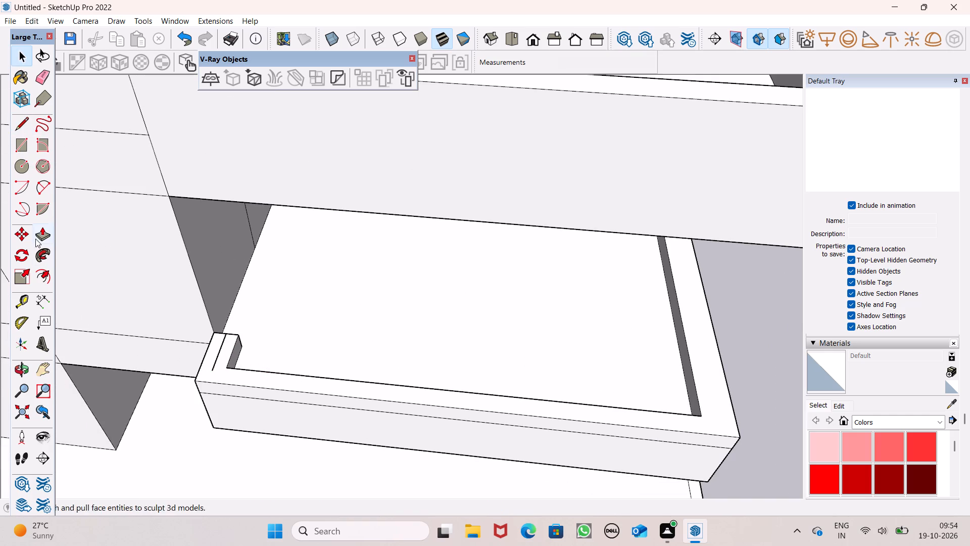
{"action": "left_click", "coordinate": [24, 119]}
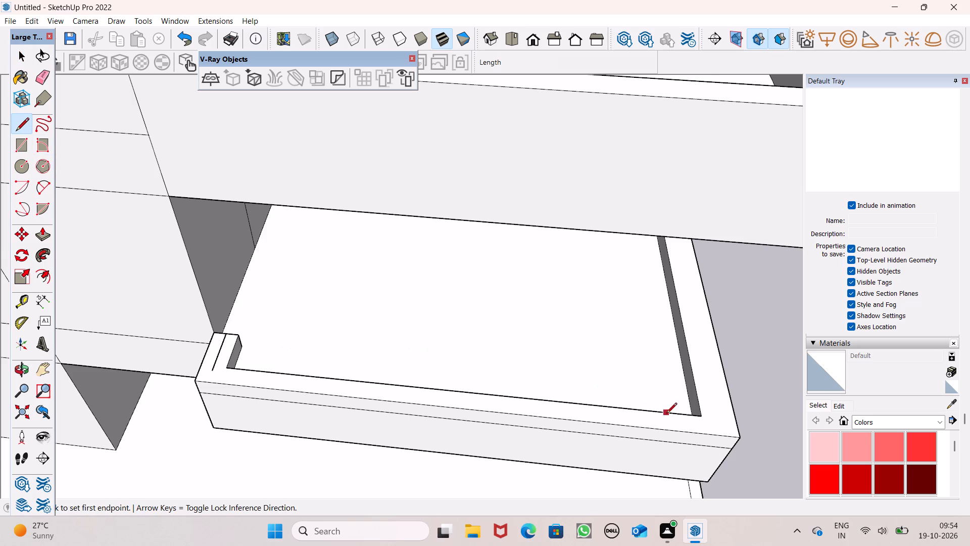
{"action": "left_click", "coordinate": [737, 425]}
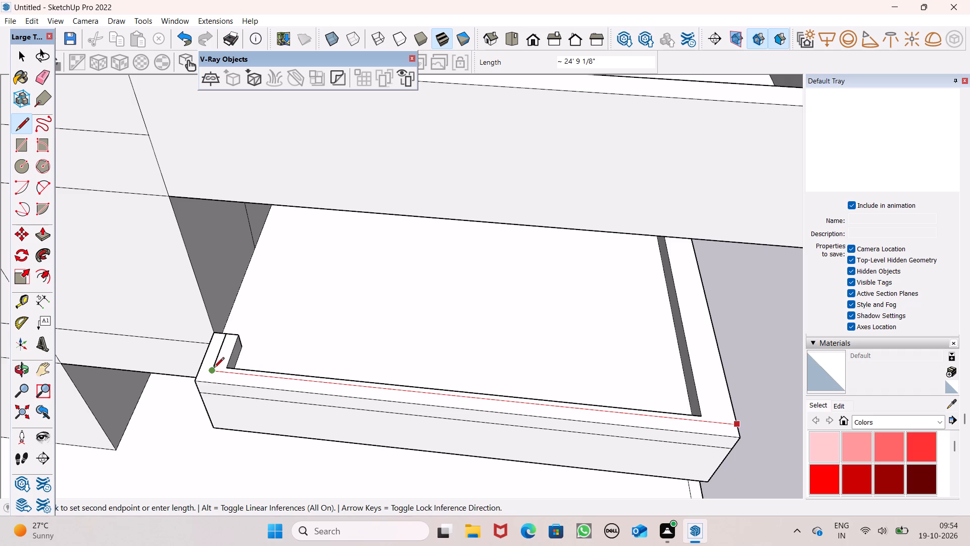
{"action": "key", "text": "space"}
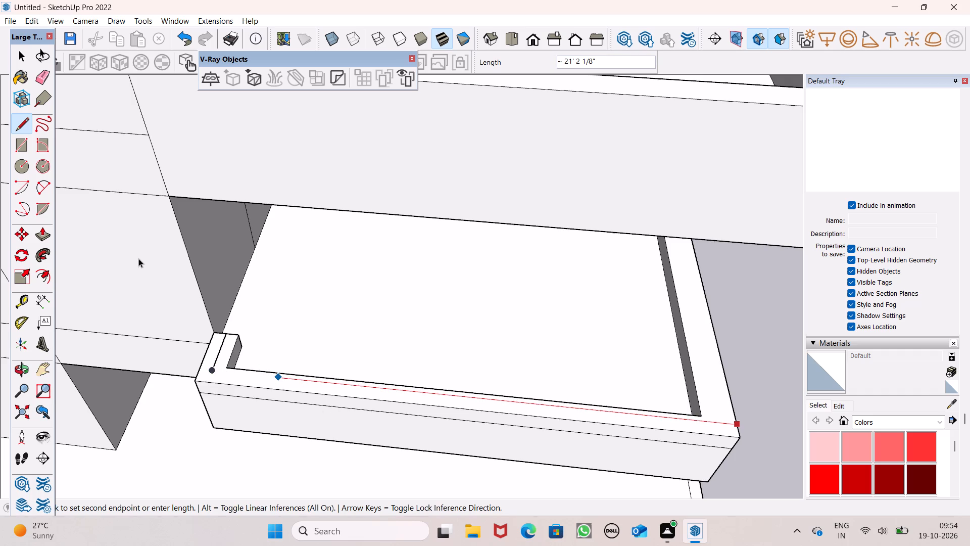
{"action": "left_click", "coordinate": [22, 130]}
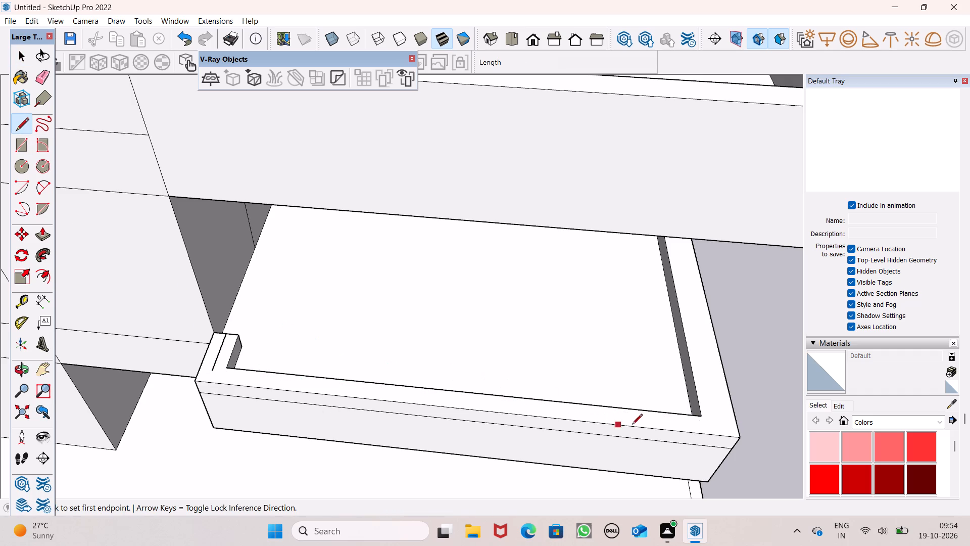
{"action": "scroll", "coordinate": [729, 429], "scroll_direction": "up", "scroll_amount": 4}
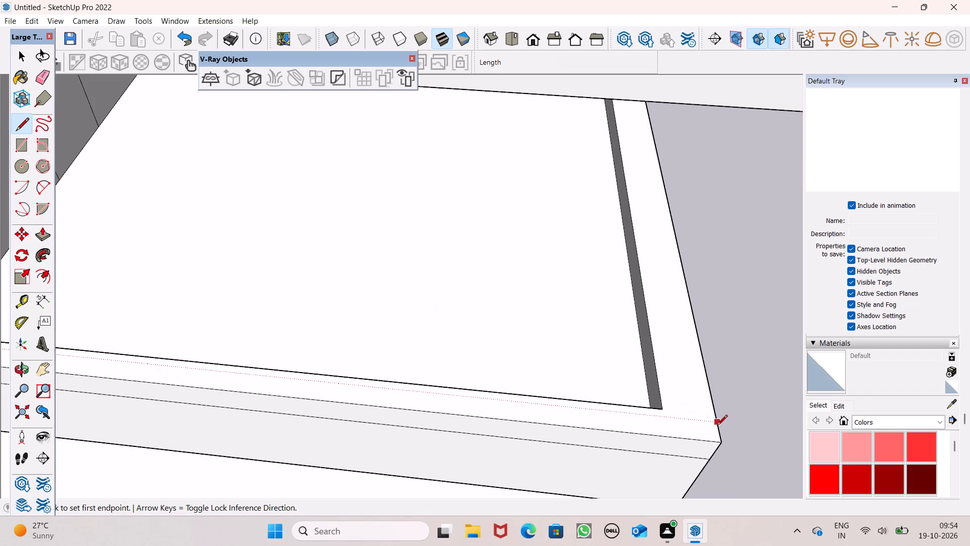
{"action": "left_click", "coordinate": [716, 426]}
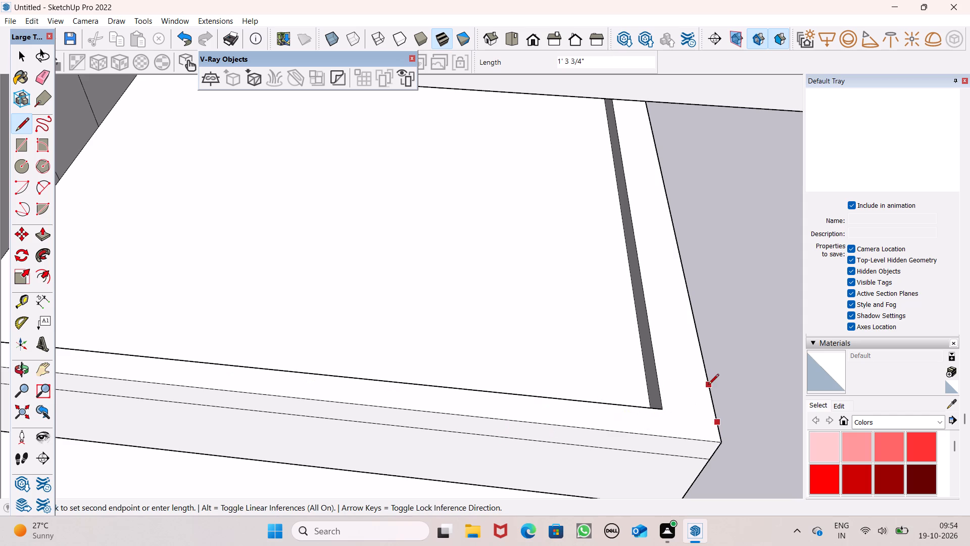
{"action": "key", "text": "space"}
Draw a line about 4' 6" long across the parapet top at the lower canopy's other end, beside the projecting wall, from the end edge's middle.
{"action": "scroll", "coordinate": [759, 462], "scroll_direction": "up", "scroll_amount": 5}
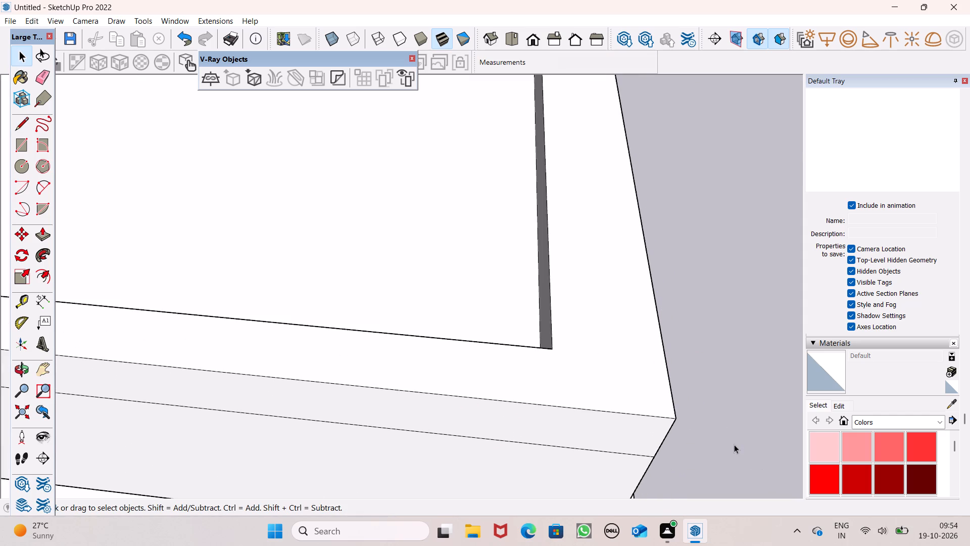
{"action": "scroll", "coordinate": [734, 444], "scroll_direction": "down", "scroll_amount": 7}
{"action": "scroll", "coordinate": [572, 326], "scroll_direction": "down", "scroll_amount": 8}
{"action": "middle_click_drag", "start_coordinate": [742, 404], "coordinate": [469, 335]}
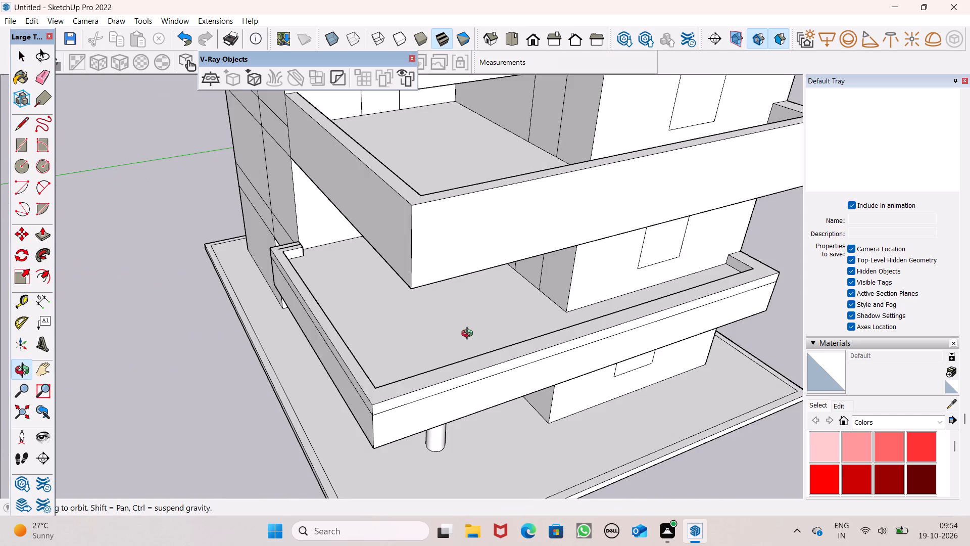
{"action": "middle_click_drag", "start_coordinate": [469, 335], "coordinate": [466, 337]}
{"action": "left_click", "coordinate": [19, 126]}
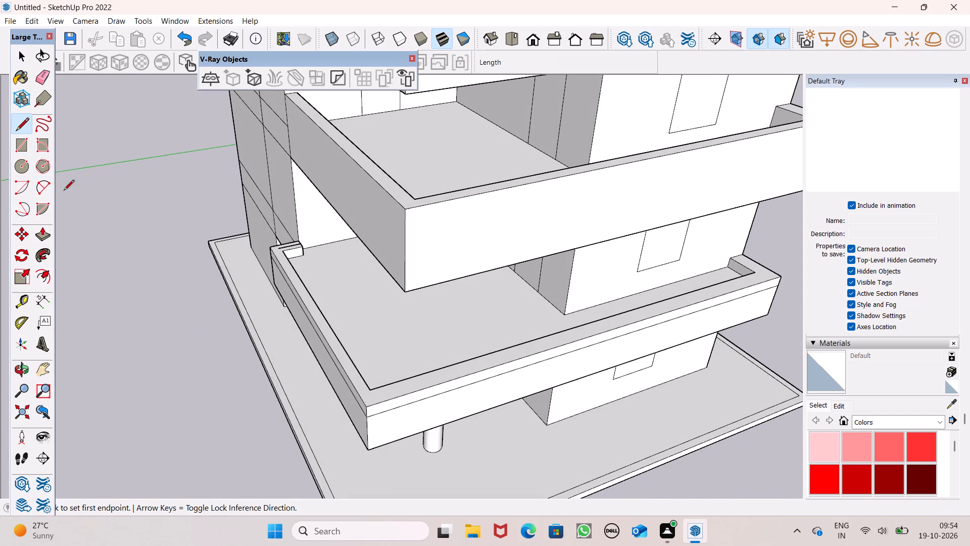
{"action": "scroll", "coordinate": [110, 185], "scroll_direction": "down", "scroll_amount": 6}
{"action": "scroll", "coordinate": [422, 260], "scroll_direction": "up", "scroll_amount": 5}
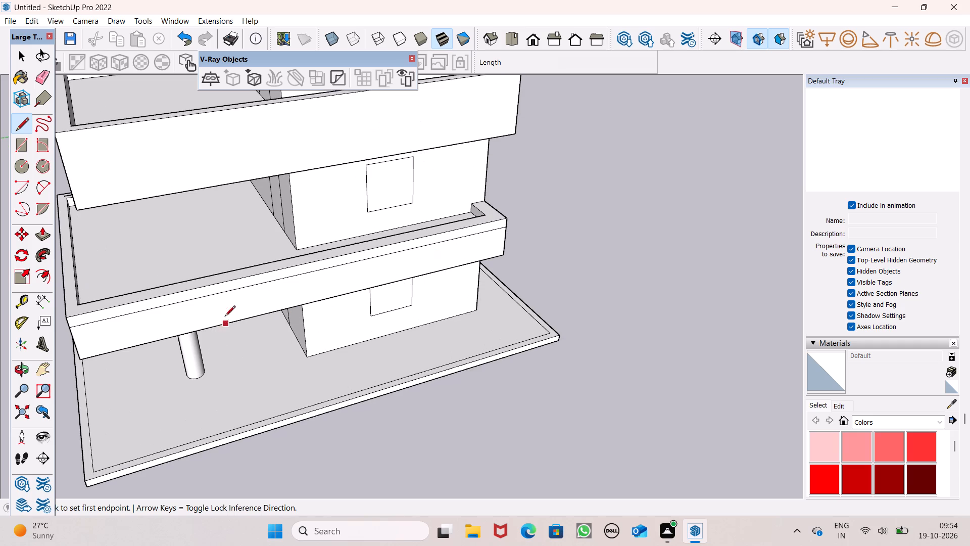
{"action": "scroll", "coordinate": [466, 248], "scroll_direction": "up", "scroll_amount": 6}
{"action": "scroll", "coordinate": [488, 148], "scroll_direction": "up", "scroll_amount": 6}
{"action": "scroll", "coordinate": [479, 193], "scroll_direction": "down", "scroll_amount": 5}
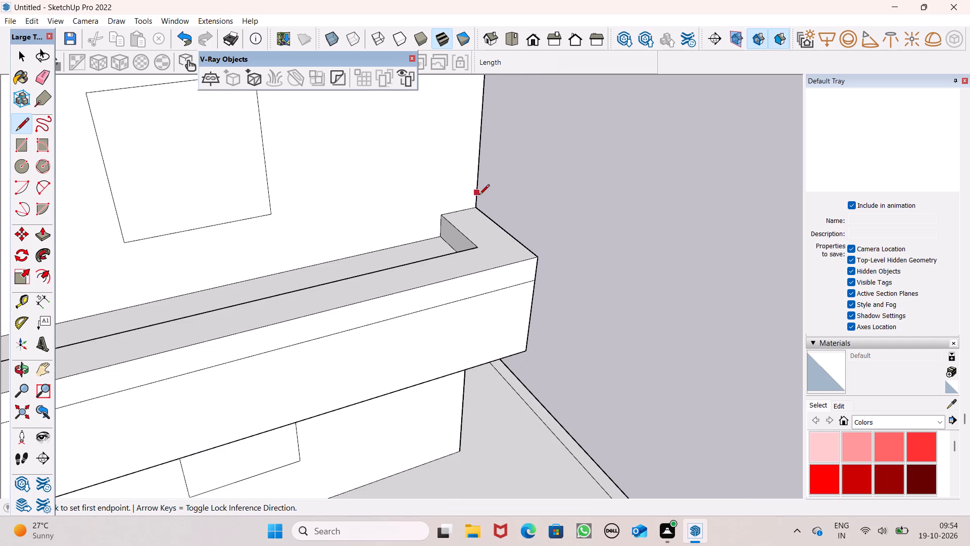
{"action": "left_click", "coordinate": [458, 211]}
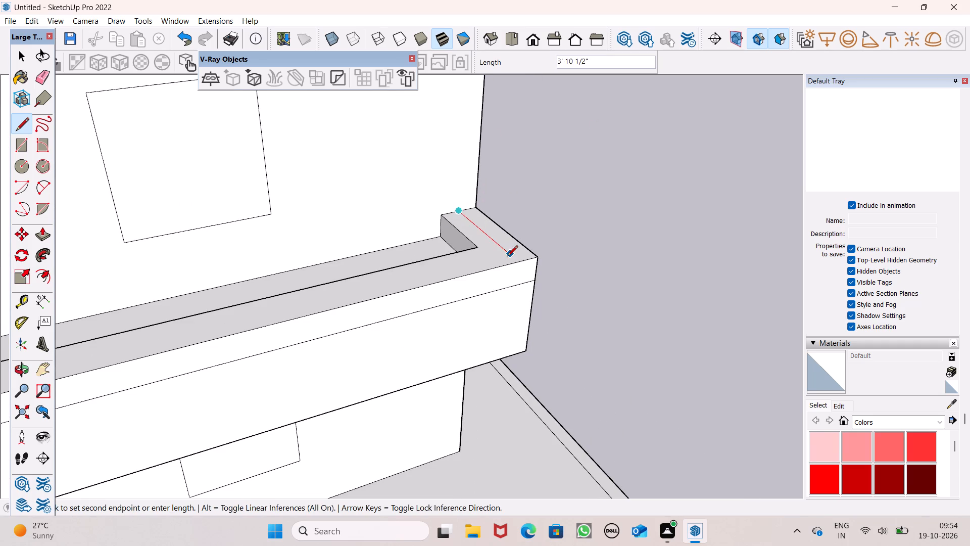
{"action": "left_click", "coordinate": [514, 264]}
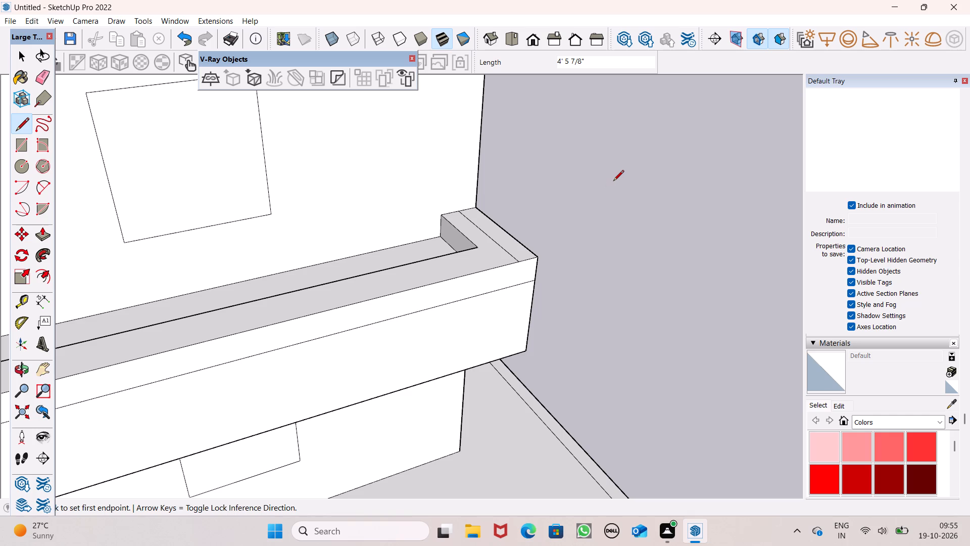
Draw a line about 41' 8" long down the middle of the lower canopy's long parapet top, continuing to the outer corner.
{"action": "scroll", "coordinate": [632, 182], "scroll_direction": "down", "scroll_amount": 6}
{"action": "middle_click_drag", "start_coordinate": [642, 264], "coordinate": [650, 276]}
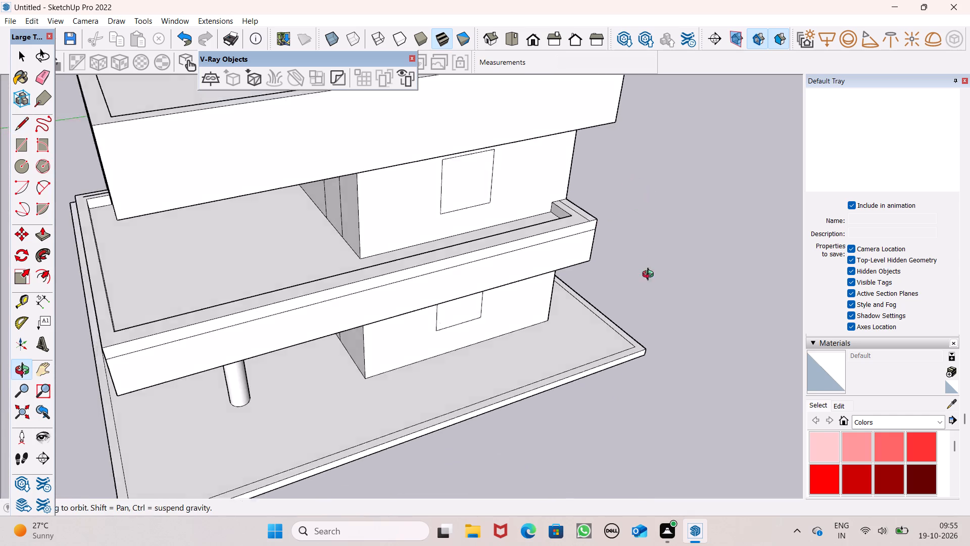
{"action": "middle_click_drag", "start_coordinate": [650, 276], "coordinate": [727, 339]}
{"action": "scroll", "coordinate": [589, 187], "scroll_direction": "up", "scroll_amount": 4}
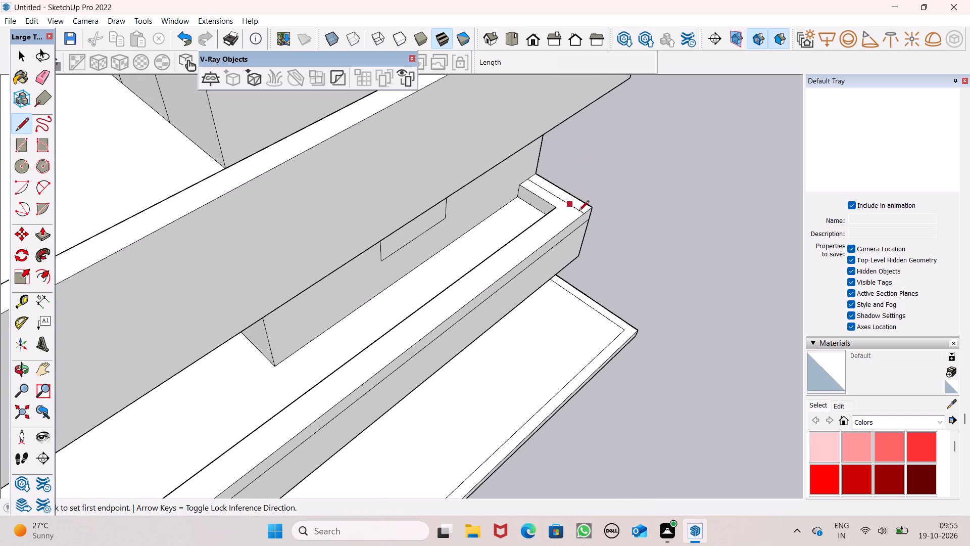
{"action": "middle_click_drag", "start_coordinate": [593, 237], "coordinate": [654, 246]}
{"action": "scroll", "coordinate": [655, 245], "scroll_direction": "up", "scroll_amount": 6}
{"action": "scroll", "coordinate": [525, 144], "scroll_direction": "up", "scroll_amount": 6}
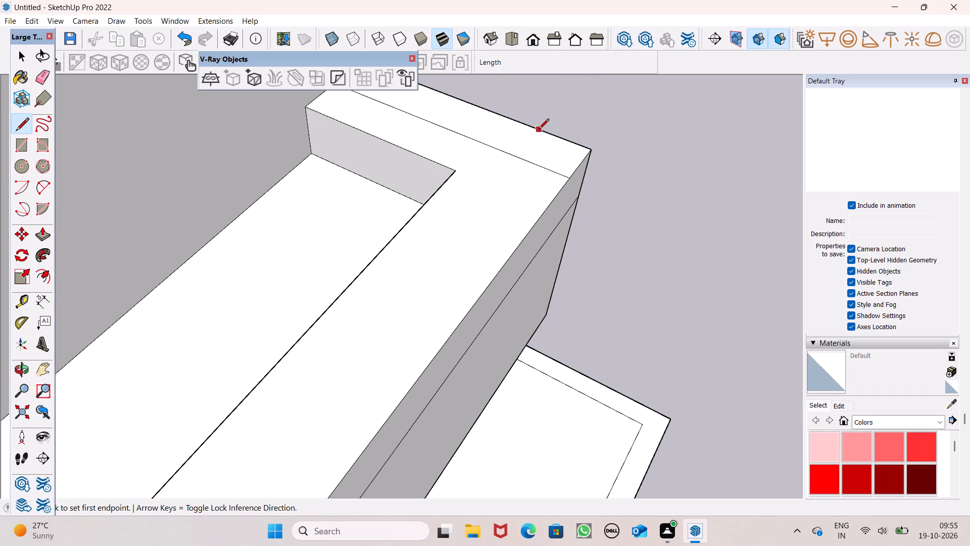
{"action": "left_click", "coordinate": [539, 130]}
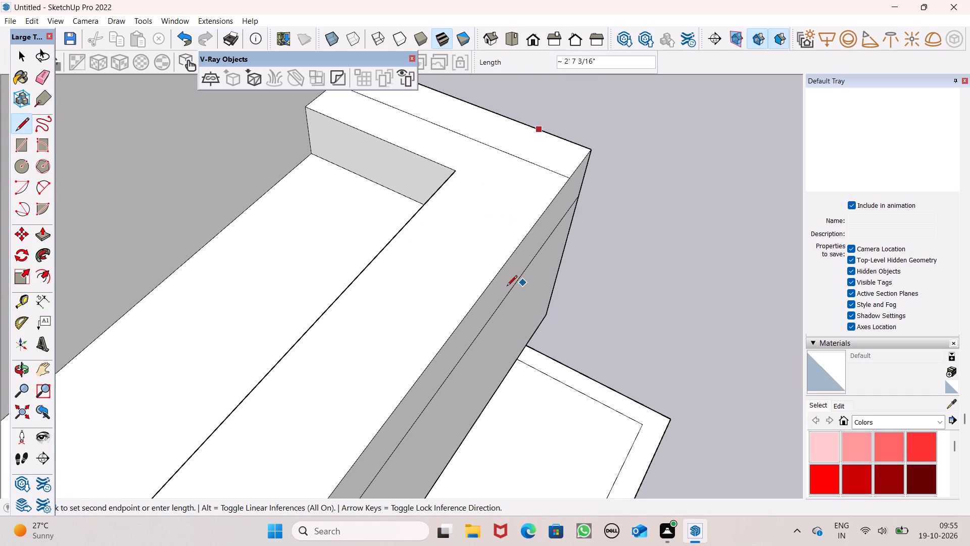
{"action": "scroll", "coordinate": [427, 280], "scroll_direction": "down", "scroll_amount": 11}
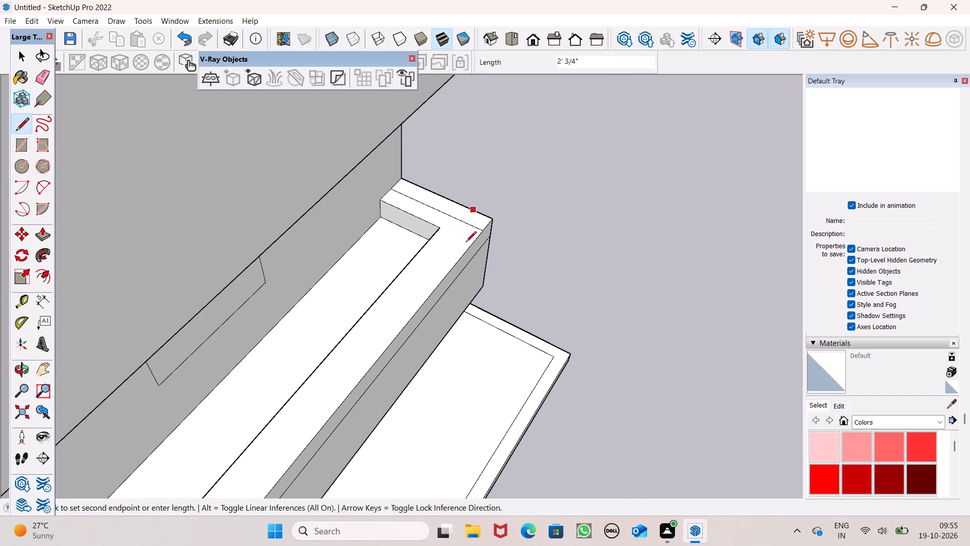
{"action": "scroll", "coordinate": [466, 243], "scroll_direction": "down", "scroll_amount": 12}
{"action": "scroll", "coordinate": [511, 227], "scroll_direction": "down", "scroll_amount": 5}
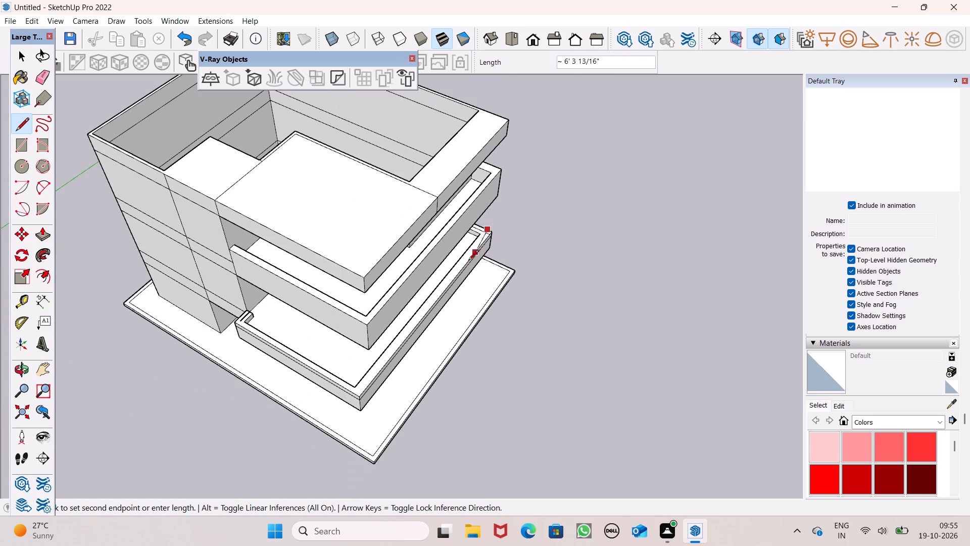
{"action": "scroll", "coordinate": [352, 413], "scroll_direction": "up", "scroll_amount": 4}
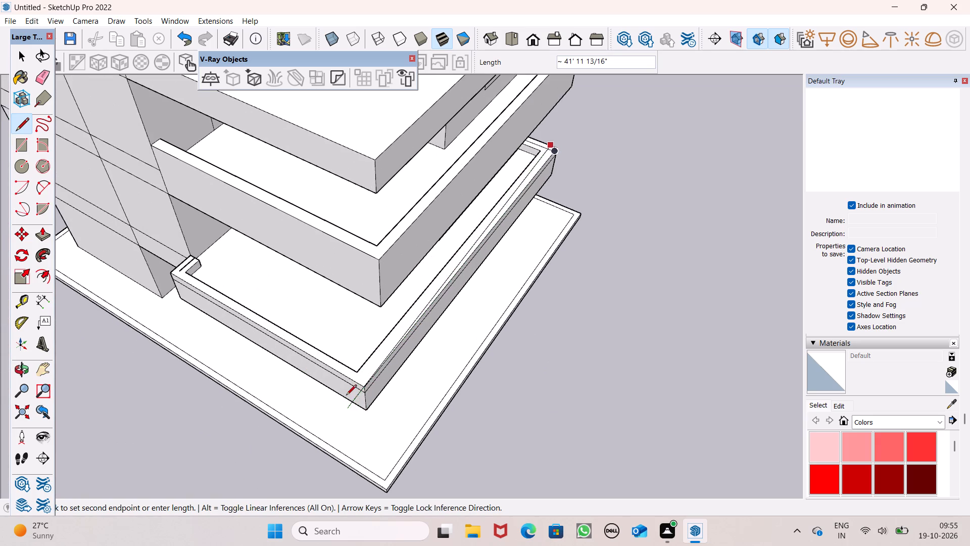
{"action": "scroll", "coordinate": [346, 393], "scroll_direction": "up", "scroll_amount": 10}
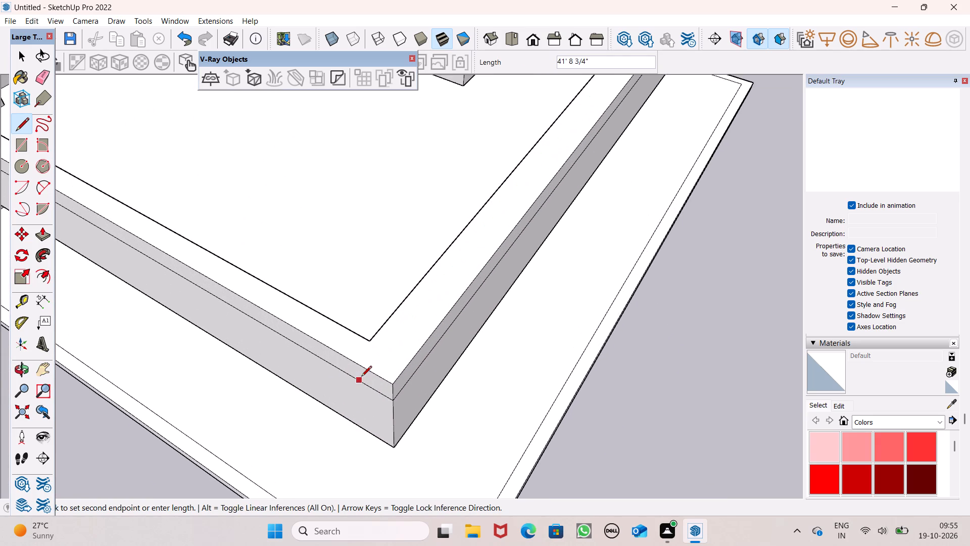
{"action": "scroll", "coordinate": [361, 377], "scroll_direction": "up", "scroll_amount": 4}
{"action": "left_click", "coordinate": [374, 370]}
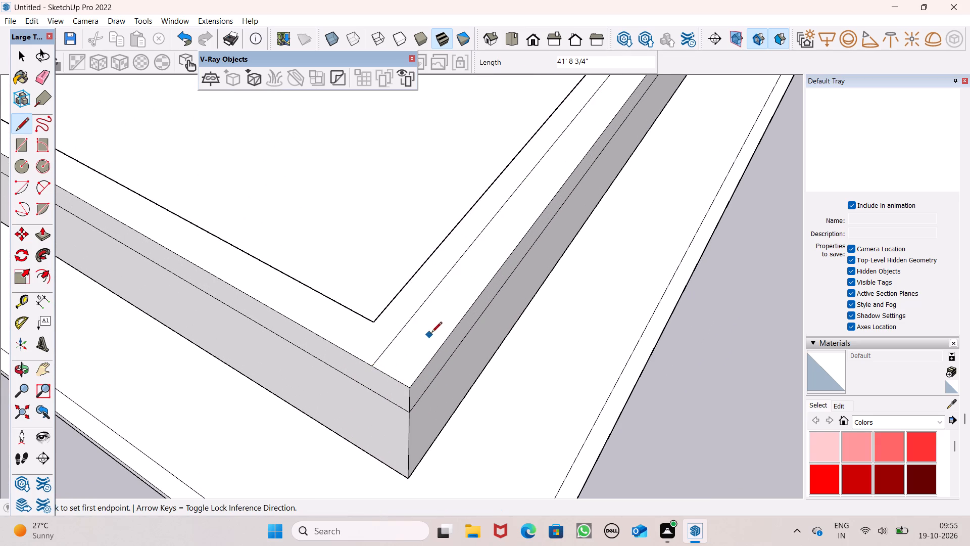
Draw a line about 24' 9" long along the lower canopy's shorter parapet top, from the outer edge to the short return's dividing line.
{"action": "scroll", "coordinate": [433, 332], "scroll_direction": "down", "scroll_amount": 11}
{"action": "scroll", "coordinate": [503, 326], "scroll_direction": "down", "scroll_amount": 3}
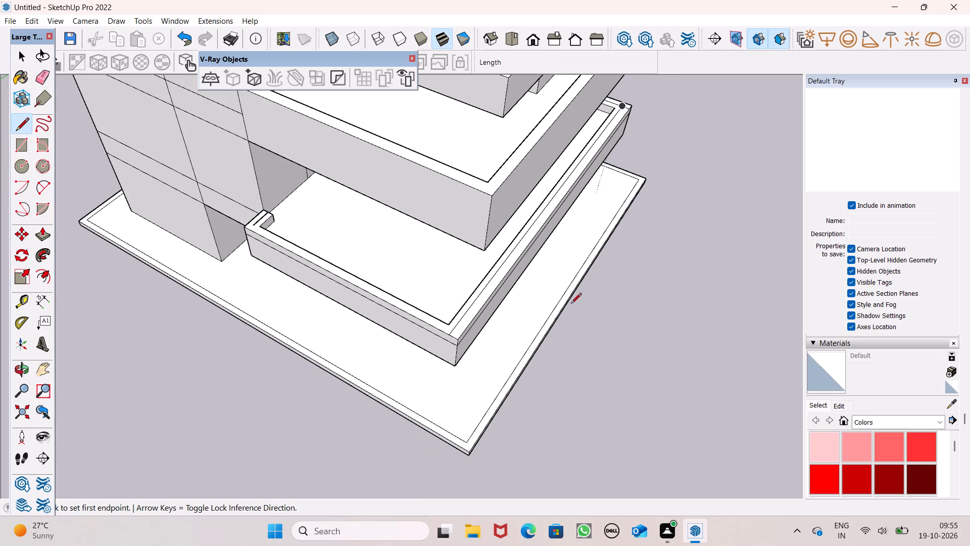
{"action": "middle_click_drag", "start_coordinate": [560, 303], "coordinate": [782, 343]}
{"action": "scroll", "coordinate": [500, 276], "scroll_direction": "up", "scroll_amount": 5}
{"action": "scroll", "coordinate": [614, 205], "scroll_direction": "down", "scroll_amount": 3}
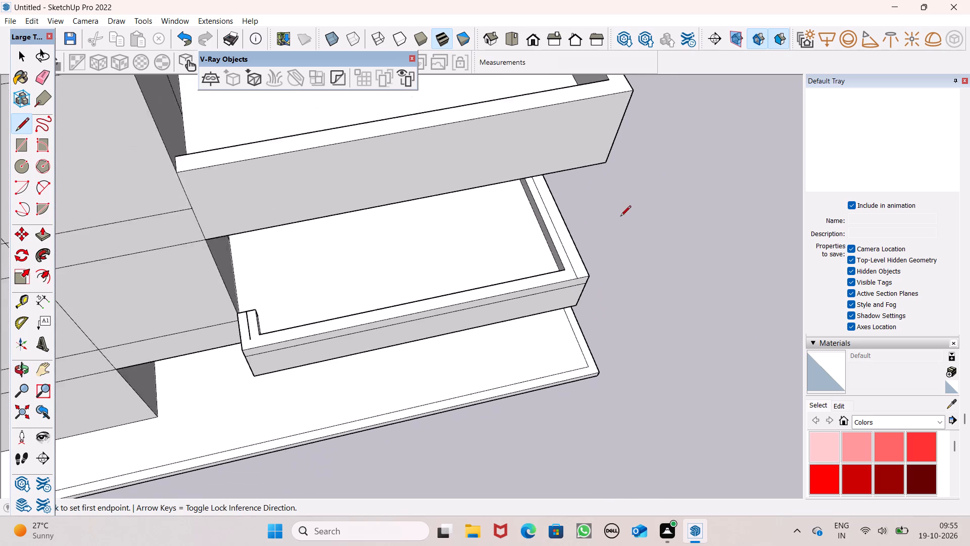
{"action": "scroll", "coordinate": [620, 217], "scroll_direction": "down", "scroll_amount": 2}
{"action": "scroll", "coordinate": [570, 244], "scroll_direction": "up", "scroll_amount": 4}
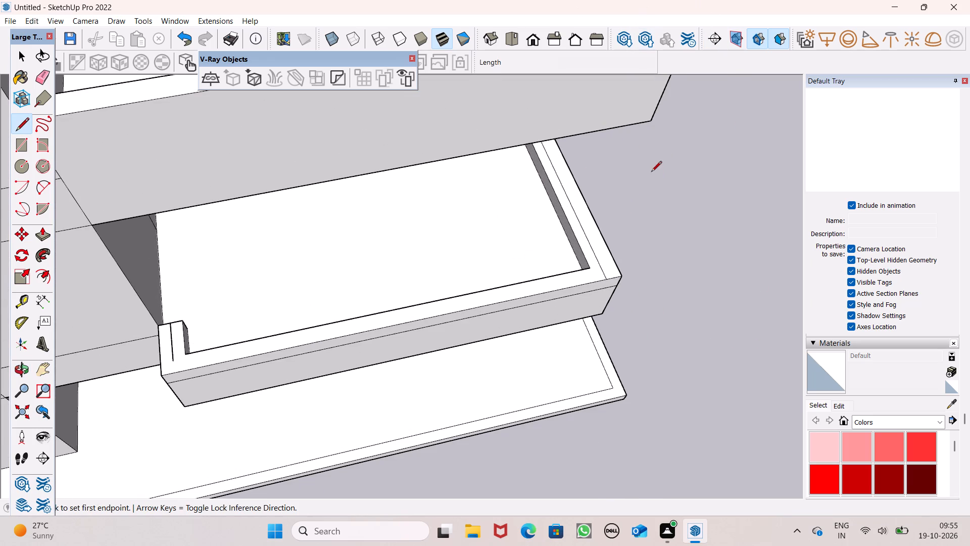
{"action": "scroll", "coordinate": [592, 235], "scroll_direction": "down", "scroll_amount": 1}
{"action": "scroll", "coordinate": [599, 259], "scroll_direction": "up", "scroll_amount": 11}
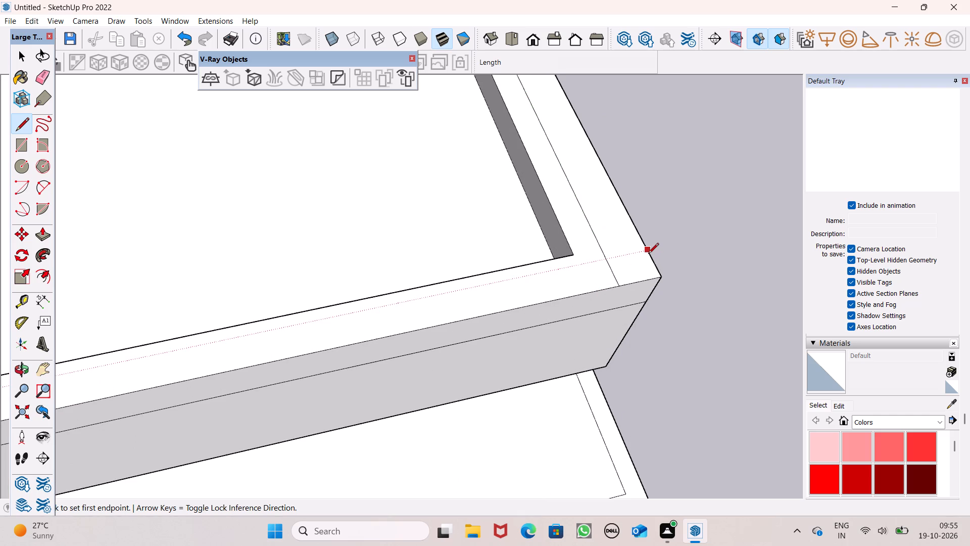
{"action": "scroll", "coordinate": [648, 257], "scroll_direction": "up", "scroll_amount": 11}
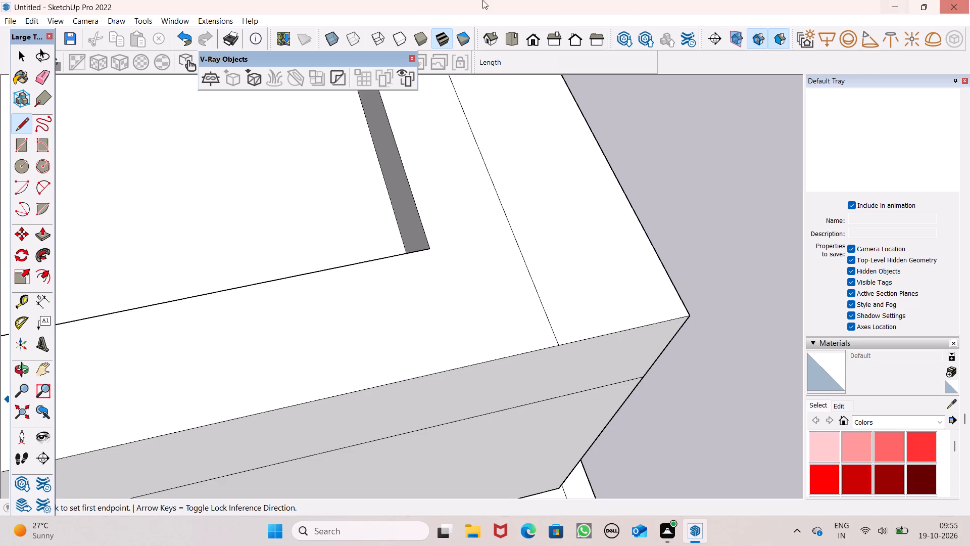
{"action": "scroll", "coordinate": [365, 330], "scroll_direction": "down", "scroll_amount": 5}
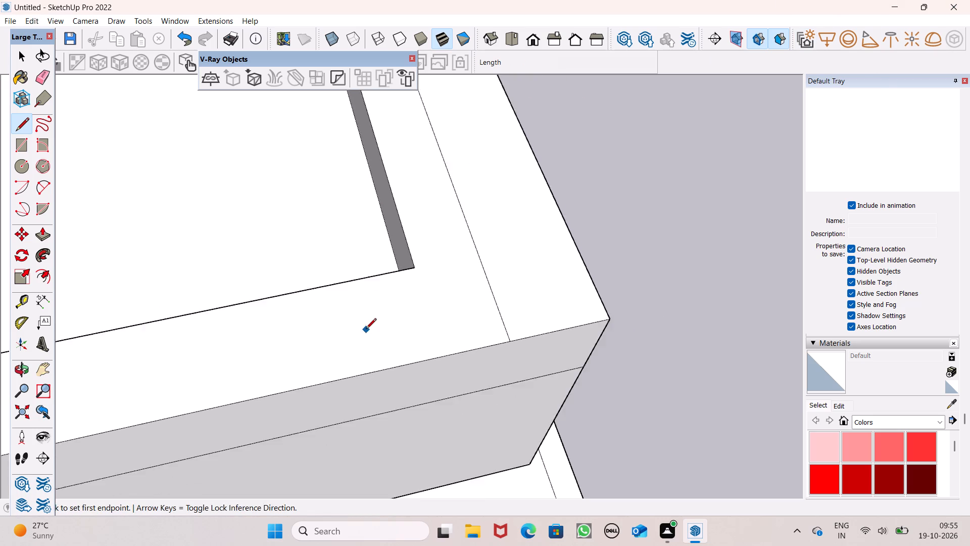
{"action": "scroll", "coordinate": [439, 275], "scroll_direction": "down", "scroll_amount": 5}
{"action": "middle_click_drag", "start_coordinate": [551, 380], "coordinate": [483, 278]}
{"action": "scroll", "coordinate": [472, 239], "scroll_direction": "down", "scroll_amount": 9}
{"action": "middle_click_drag", "start_coordinate": [376, 241], "coordinate": [397, 336]}
{"action": "scroll", "coordinate": [484, 280], "scroll_direction": "up", "scroll_amount": 6}
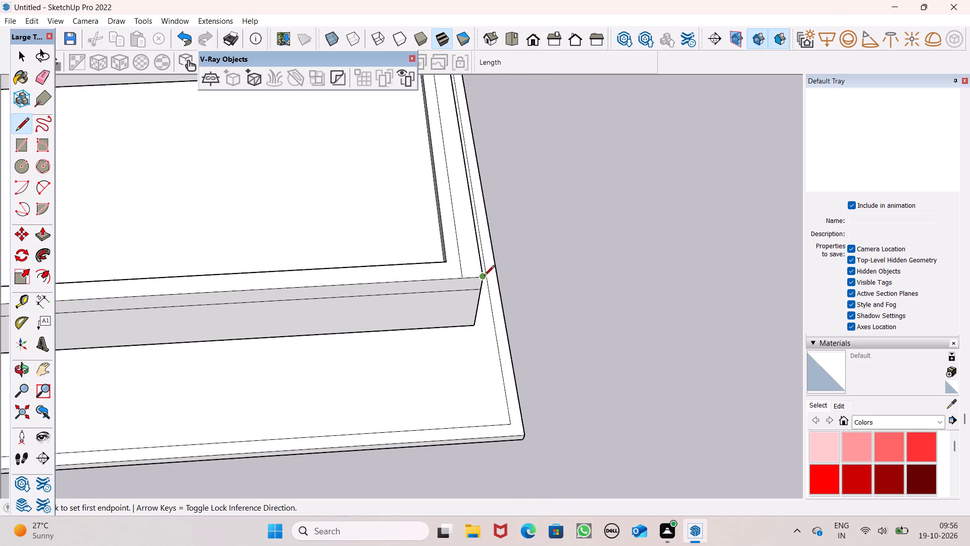
{"action": "scroll", "coordinate": [461, 289], "scroll_direction": "up", "scroll_amount": 6}
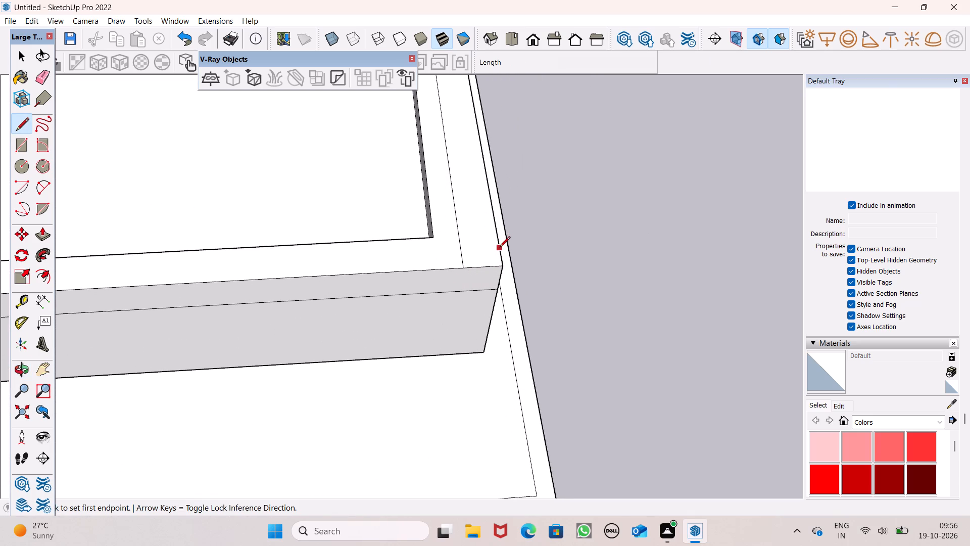
{"action": "left_click", "coordinate": [500, 248]}
{"action": "scroll", "coordinate": [414, 255], "scroll_direction": "down", "scroll_amount": 10}
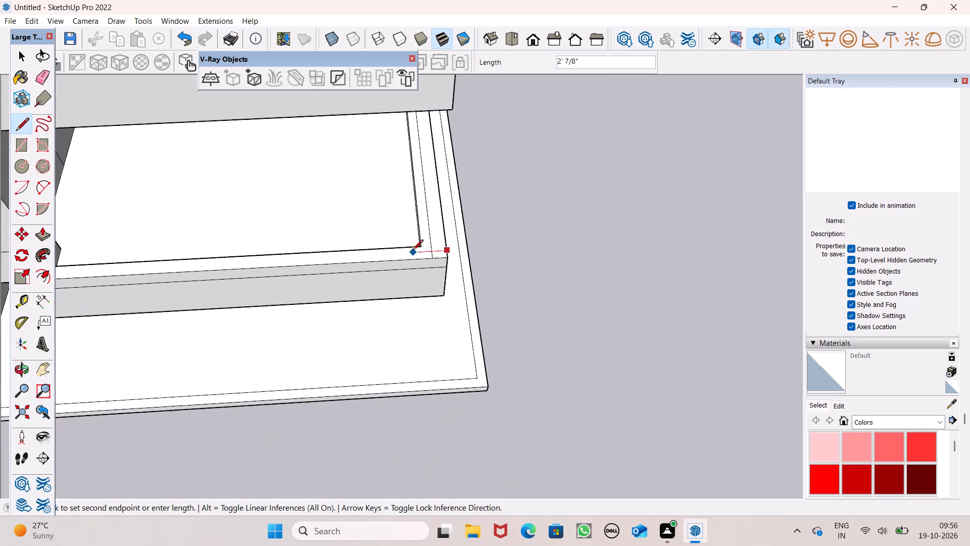
{"action": "scroll", "coordinate": [415, 246], "scroll_direction": "down", "scroll_amount": 6}
{"action": "scroll", "coordinate": [175, 267], "scroll_direction": "up", "scroll_amount": 5}
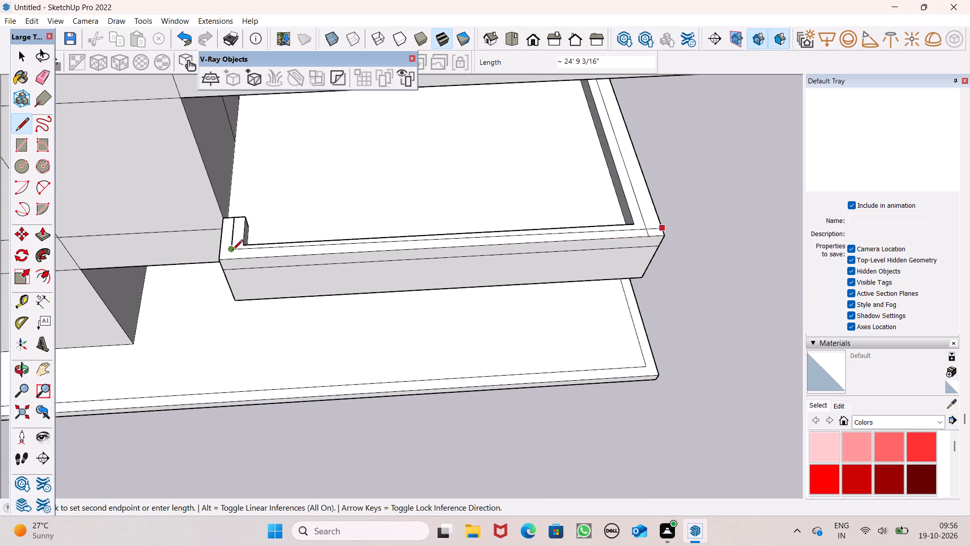
{"action": "scroll", "coordinate": [232, 251], "scroll_direction": "up", "scroll_amount": 5}
{"action": "left_click", "coordinate": [233, 251]}
Push/Pull the outer strip of the lower canopy's shorter parapet side, including its short return, up by 3'.
{"action": "scroll", "coordinate": [311, 268], "scroll_direction": "down", "scroll_amount": 8}
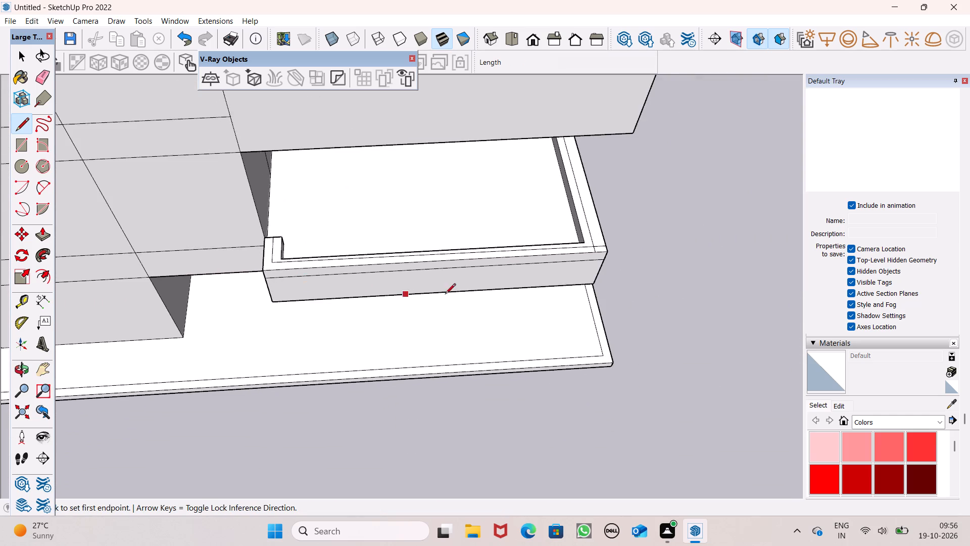
{"action": "middle_click_drag", "start_coordinate": [555, 294], "coordinate": [528, 322]}
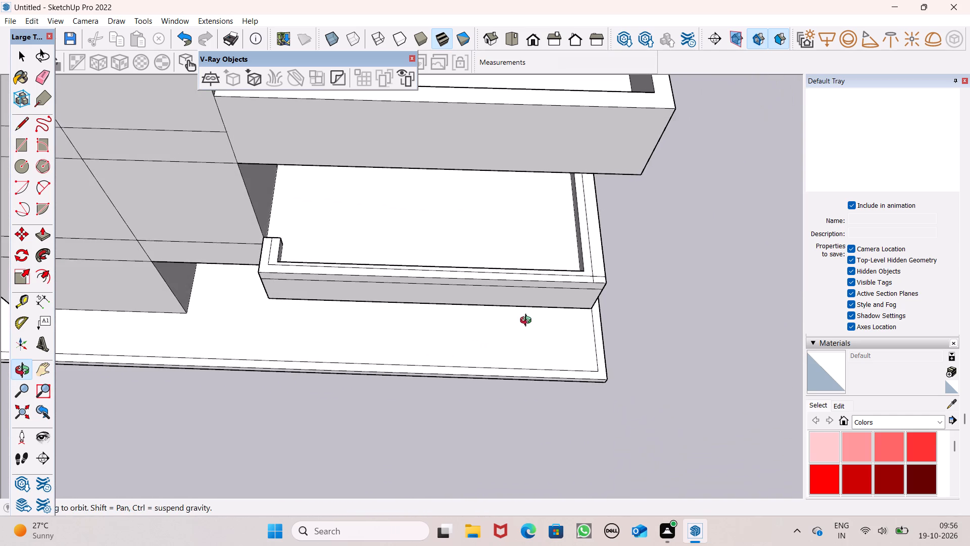
{"action": "middle_click_drag", "start_coordinate": [528, 322], "coordinate": [529, 320]}
{"action": "scroll", "coordinate": [321, 311], "scroll_direction": "up", "scroll_amount": 5}
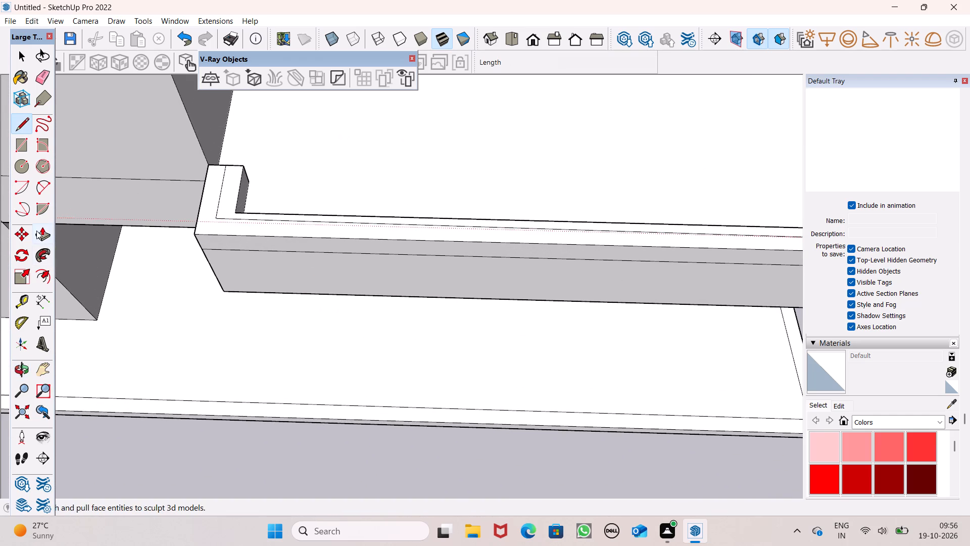
{"action": "left_click", "coordinate": [39, 234]}
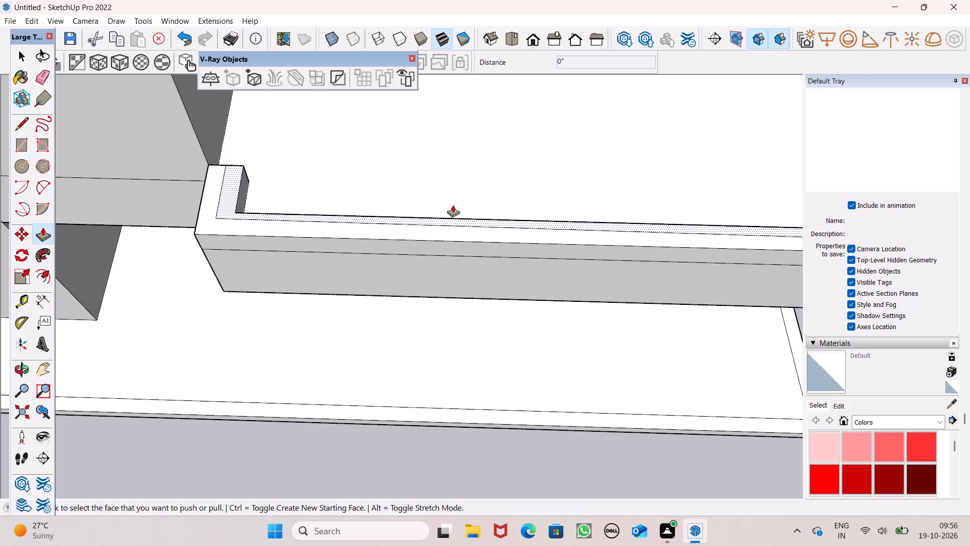
{"action": "scroll", "coordinate": [453, 202], "scroll_direction": "down", "scroll_amount": 7}
{"action": "middle_click_drag", "start_coordinate": [455, 217], "coordinate": [469, 127]}
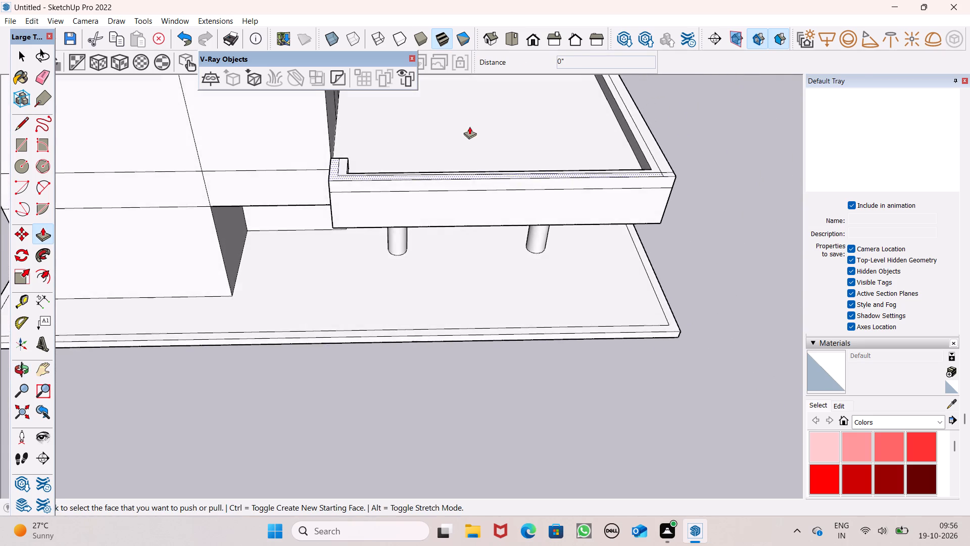
{"action": "scroll", "coordinate": [410, 160], "scroll_direction": "up", "scroll_amount": 5}
{"action": "scroll", "coordinate": [342, 169], "scroll_direction": "up", "scroll_amount": 4}
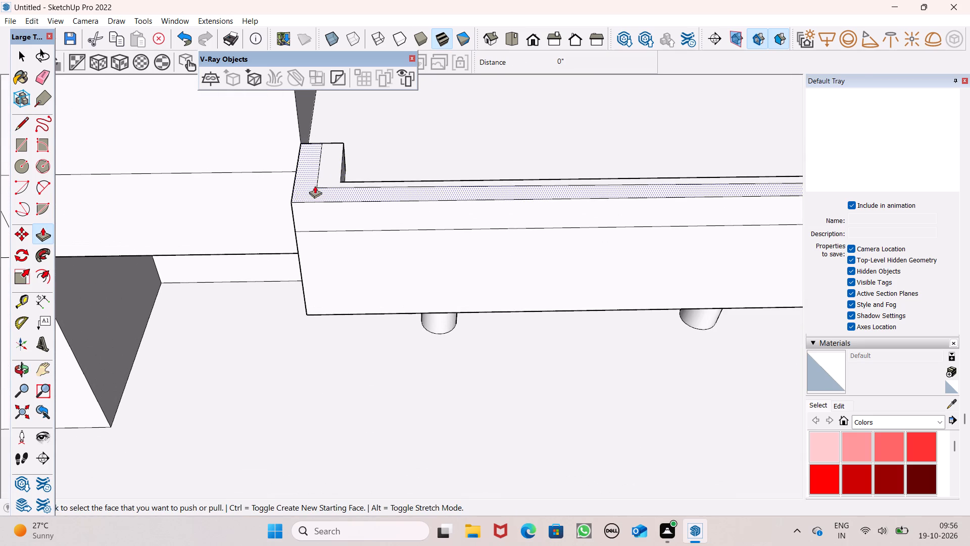
{"action": "left_click_drag", "start_coordinate": [310, 187], "coordinate": [320, 151]}
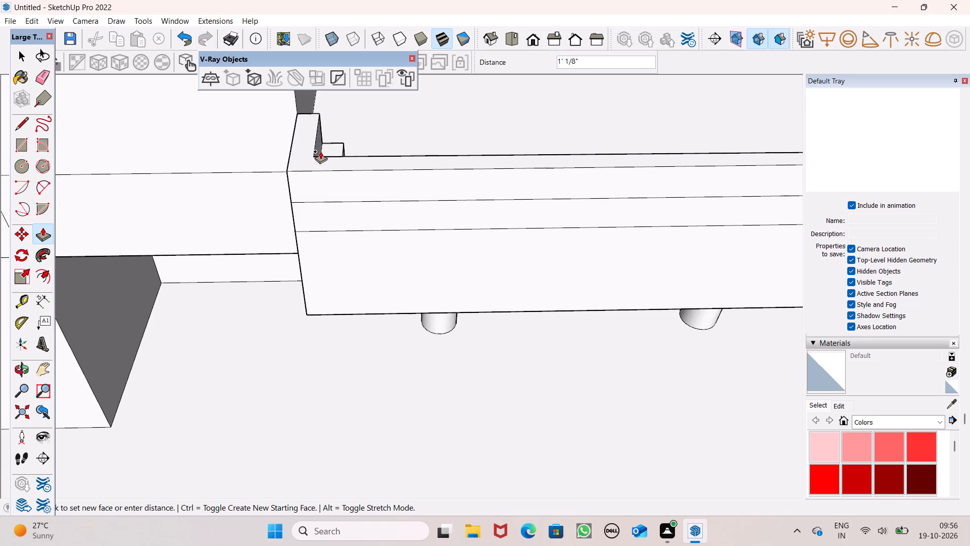
{"action": "left_click_drag", "start_coordinate": [320, 151], "coordinate": [284, 125]}
{"action": "type", "text": "3'"}
{"action": "key", "text": "Return"}
Erase the short line crossing the outer strip at the lower canopy parapet's outer corner, beside the raised strip.
{"action": "scroll", "coordinate": [308, 153], "scroll_direction": "down", "scroll_amount": 12}
{"action": "middle_click_drag", "start_coordinate": [515, 222], "coordinate": [240, 208]}
{"action": "scroll", "coordinate": [529, 283], "scroll_direction": "up", "scroll_amount": 8}
{"action": "middle_click_drag", "start_coordinate": [541, 295], "coordinate": [548, 329]}
{"action": "scroll", "coordinate": [548, 329], "scroll_direction": "up", "scroll_amount": 3}
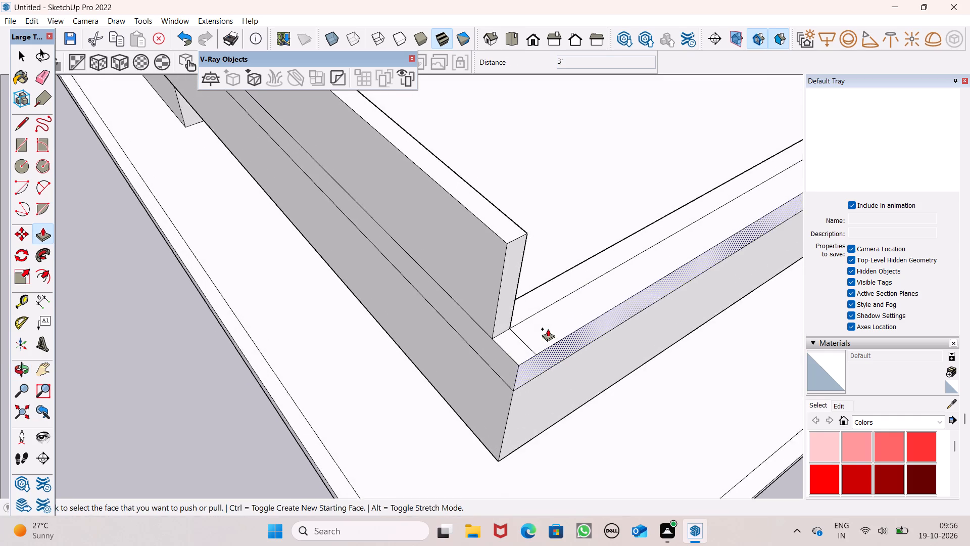
{"action": "scroll", "coordinate": [548, 329], "scroll_direction": "up", "scroll_amount": 2}
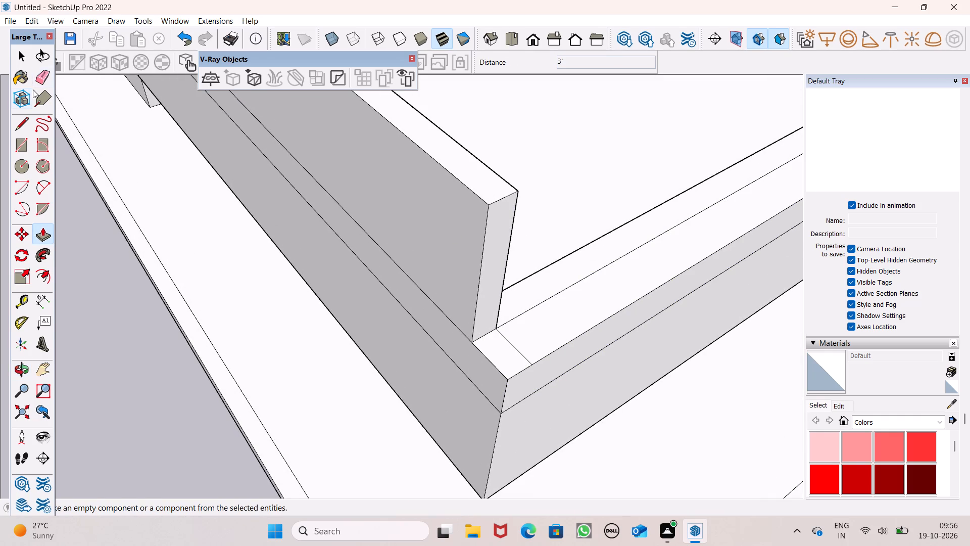
{"action": "left_click", "coordinate": [43, 81]}
{"action": "left_click_drag", "start_coordinate": [527, 336], "coordinate": [518, 345]}
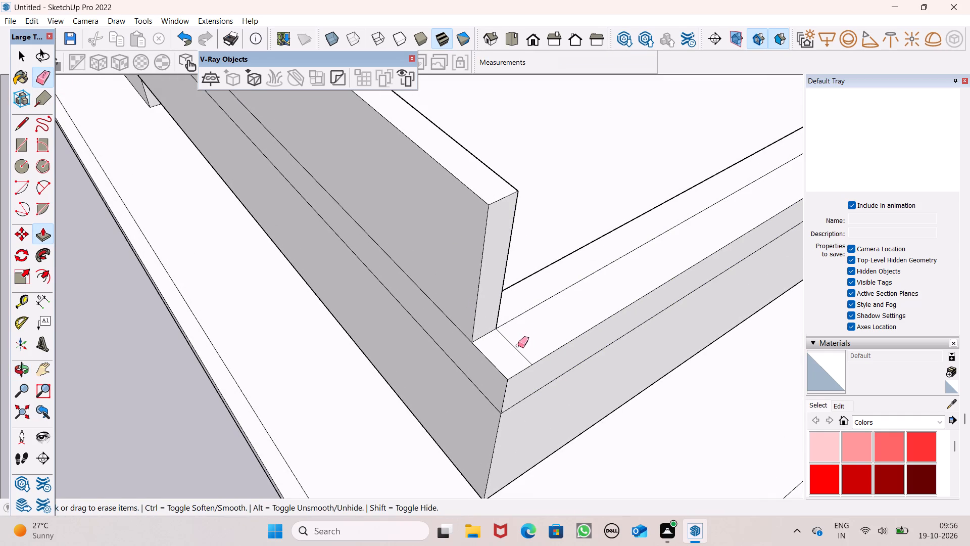
{"action": "left_click_drag", "start_coordinate": [518, 345], "coordinate": [514, 348]}
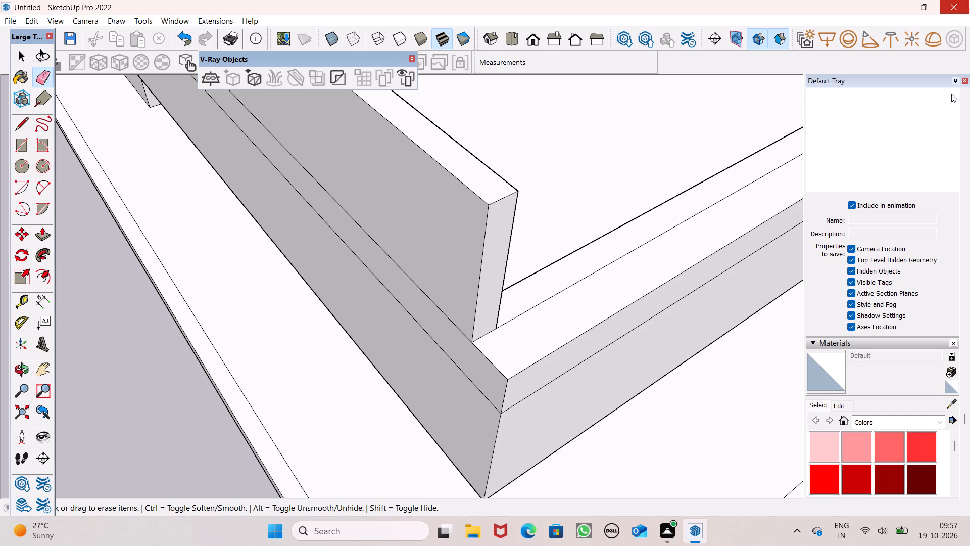
Push/Pull the outer strip of the lower canopy's long parapet side up 3', level with the raised shorter side.
{"action": "scroll", "coordinate": [269, 299], "scroll_direction": "down", "scroll_amount": 7}
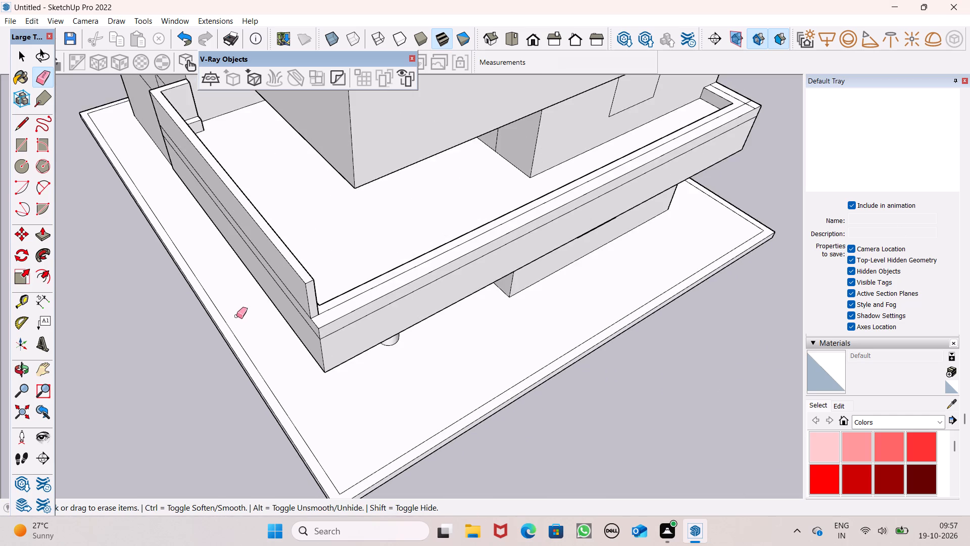
{"action": "scroll", "coordinate": [237, 316], "scroll_direction": "down", "scroll_amount": 3}
{"action": "left_click", "coordinate": [40, 239]}
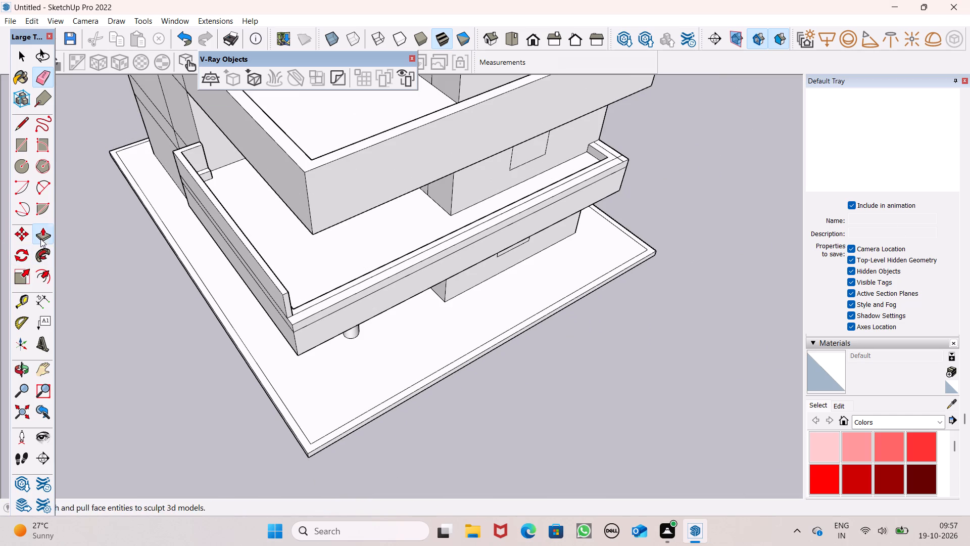
{"action": "middle_click_drag", "start_coordinate": [164, 264], "coordinate": [250, 302]}
{"action": "scroll", "coordinate": [248, 302], "scroll_direction": "up", "scroll_amount": 1}
{"action": "scroll", "coordinate": [335, 334], "scroll_direction": "up", "scroll_amount": 6}
{"action": "scroll", "coordinate": [405, 405], "scroll_direction": "up", "scroll_amount": 3}
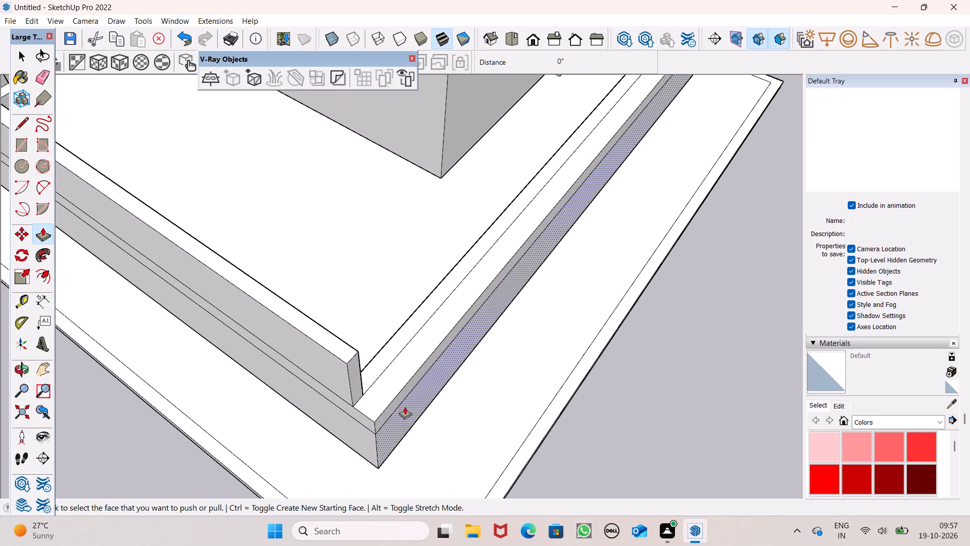
{"action": "left_click_drag", "start_coordinate": [368, 412], "coordinate": [332, 350]}
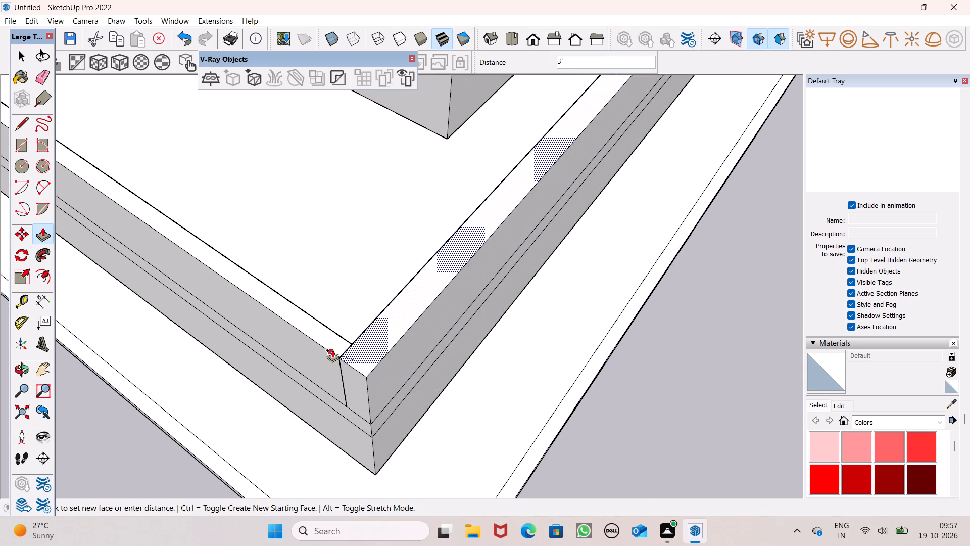
{"action": "left_click_drag", "start_coordinate": [332, 350], "coordinate": [324, 345]}
{"action": "scroll", "coordinate": [324, 345], "scroll_direction": "down", "scroll_amount": 12}
{"action": "middle_click_drag", "start_coordinate": [394, 364], "coordinate": [63, 386]}
{"action": "scroll", "coordinate": [394, 364], "scroll_direction": "up", "scroll_amount": 1}
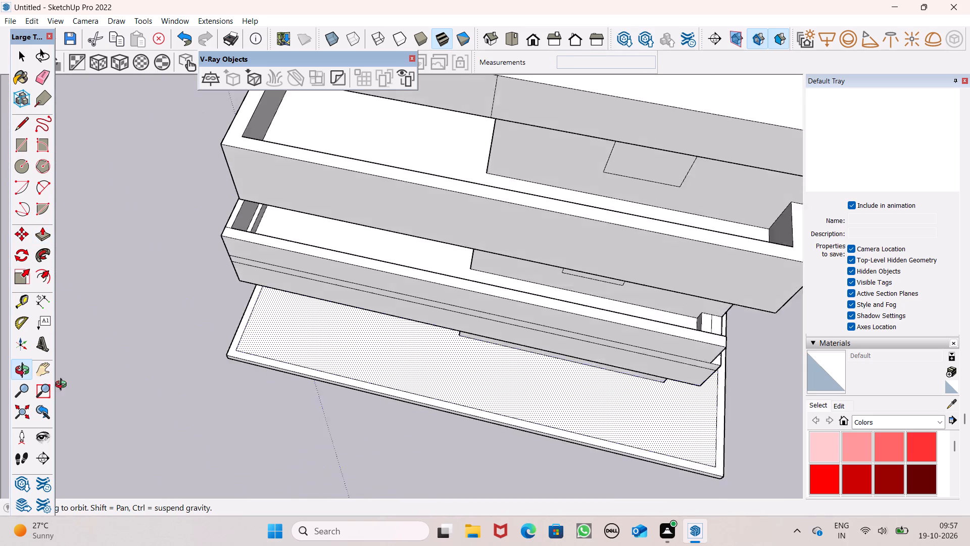
Erase the short line crossing the outer strip at the lower canopy parapet's far corner, where the raised long side ends.
{"action": "middle_click_drag", "start_coordinate": [63, 386], "coordinate": [55, 386]}
{"action": "scroll", "coordinate": [184, 343], "scroll_direction": "down", "scroll_amount": 5}
{"action": "scroll", "coordinate": [393, 357], "scroll_direction": "up", "scroll_amount": 1}
{"action": "middle_click_drag", "start_coordinate": [393, 357], "coordinate": [273, 328]}
{"action": "scroll", "coordinate": [435, 389], "scroll_direction": "up", "scroll_amount": 7}
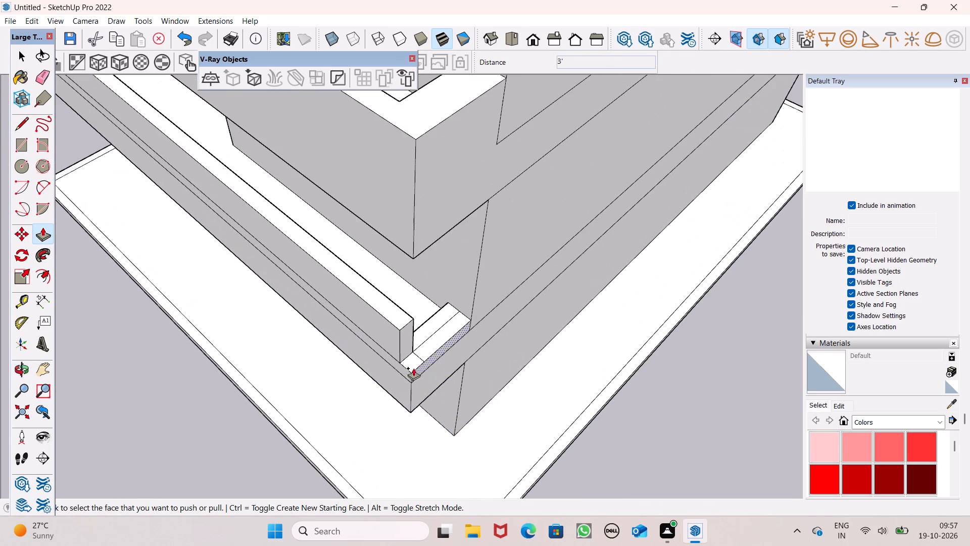
{"action": "scroll", "coordinate": [413, 368], "scroll_direction": "up", "scroll_amount": 5}
{"action": "left_click", "coordinate": [45, 74]}
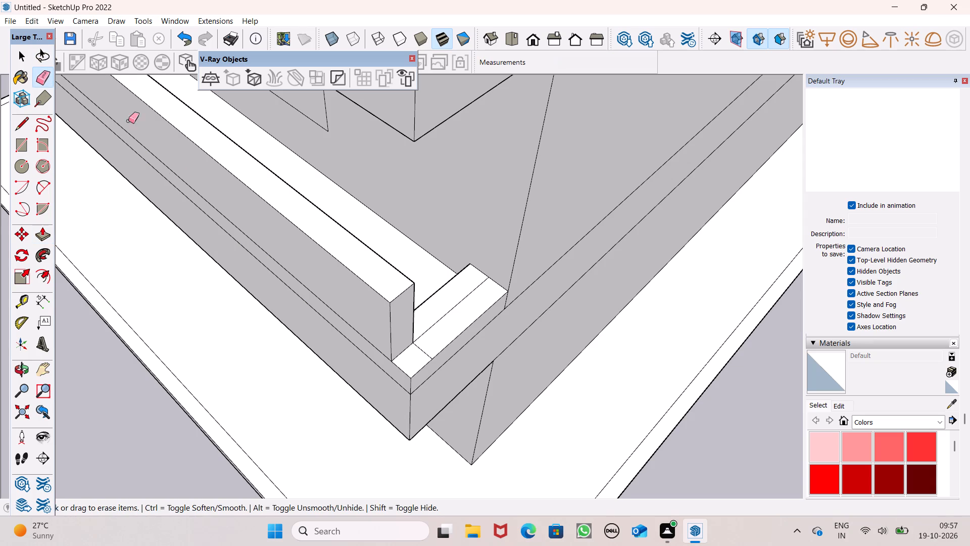
{"action": "scroll", "coordinate": [409, 328], "scroll_direction": "up", "scroll_amount": 3}
{"action": "left_click_drag", "start_coordinate": [432, 350], "coordinate": [426, 361]}
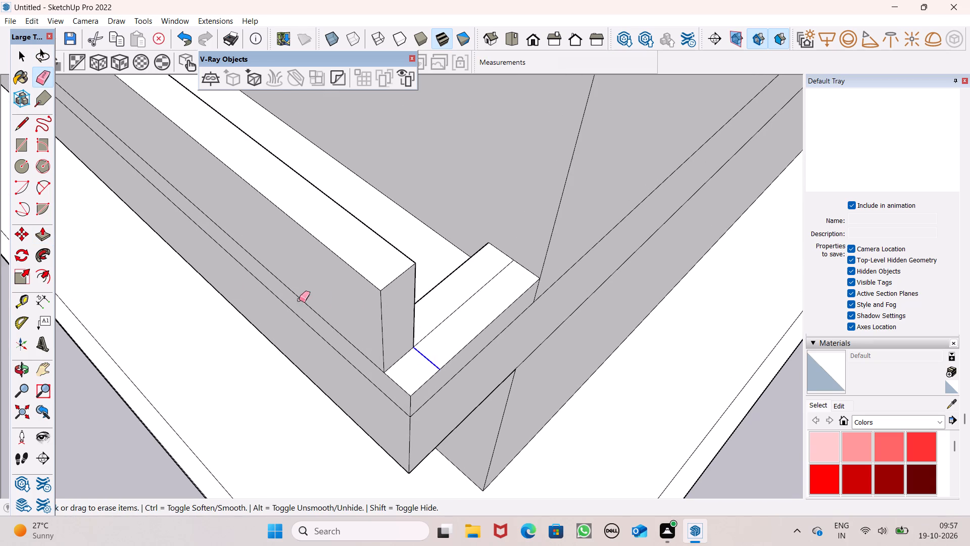
Push/Pull the outer strip of the short end beside the building wall up 3', level with the lower canopy's raised long parapet.
{"action": "left_click_drag", "start_coordinate": [42, 236], "coordinate": [53, 239]}
{"action": "scroll", "coordinate": [379, 313], "scroll_direction": "up", "scroll_amount": 4}
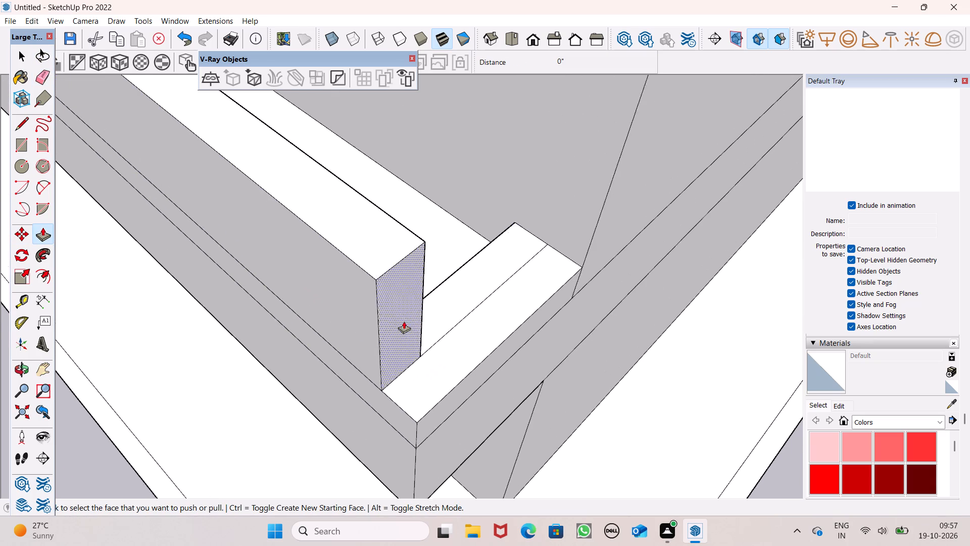
{"action": "left_click_drag", "start_coordinate": [417, 397], "coordinate": [354, 263]}
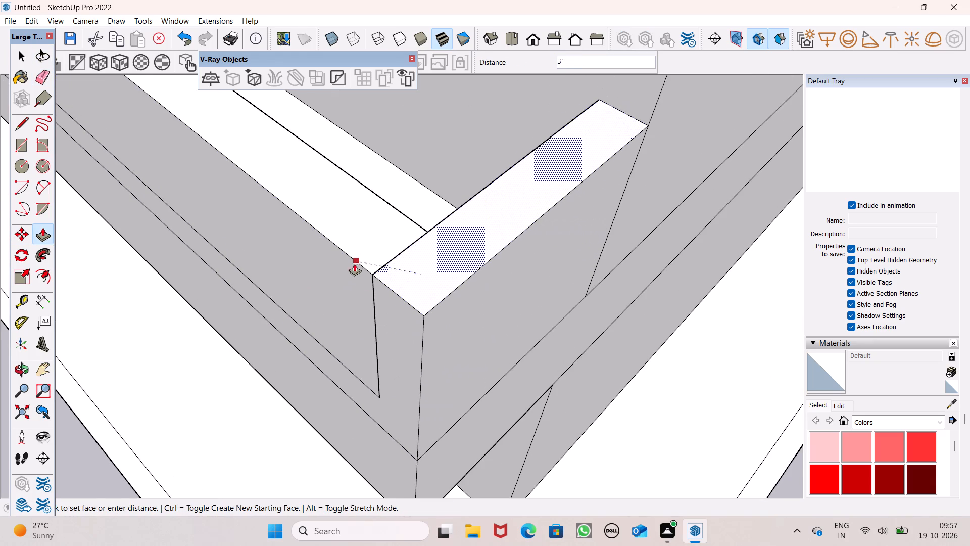
{"action": "left_click_drag", "start_coordinate": [354, 263], "coordinate": [357, 261]}
Examine the lower canopy's raised parapet from several sides, especially the corner where its short end meets the building wall.
{"action": "scroll", "coordinate": [419, 295], "scroll_direction": "down", "scroll_amount": 6}
{"action": "middle_click_drag", "start_coordinate": [406, 325], "coordinate": [560, 301]}
{"action": "scroll", "coordinate": [562, 293], "scroll_direction": "down", "scroll_amount": 4}
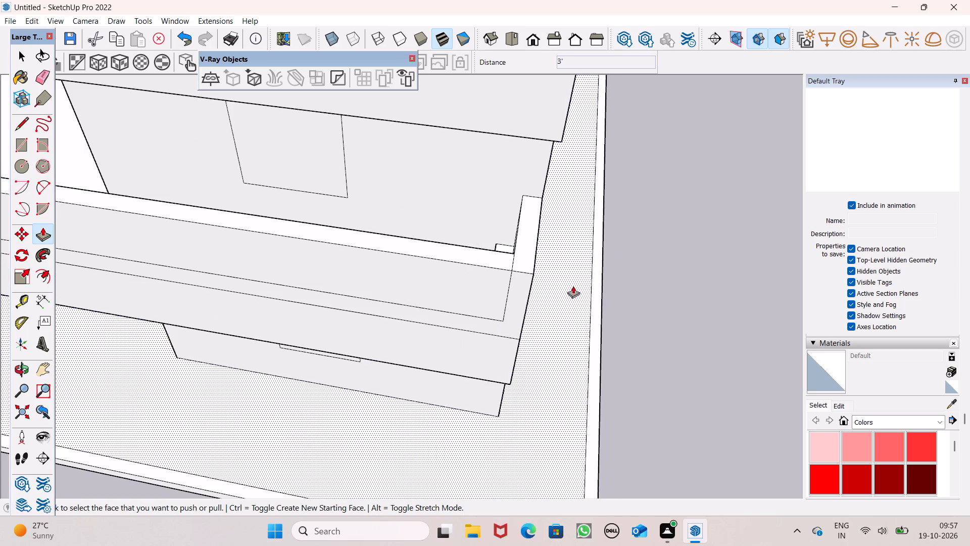
{"action": "scroll", "coordinate": [554, 264], "scroll_direction": "down", "scroll_amount": 3}
{"action": "middle_click_drag", "start_coordinate": [555, 293], "coordinate": [687, 222]}
{"action": "middle_click_drag", "start_coordinate": [430, 258], "coordinate": [600, 223]}
{"action": "scroll", "coordinate": [140, 334], "scroll_direction": "up", "scroll_amount": 1}
{"action": "middle_click_drag", "start_coordinate": [140, 334], "coordinate": [0, 396]}
{"action": "middle_click_drag", "start_coordinate": [567, 360], "coordinate": [402, 357]}
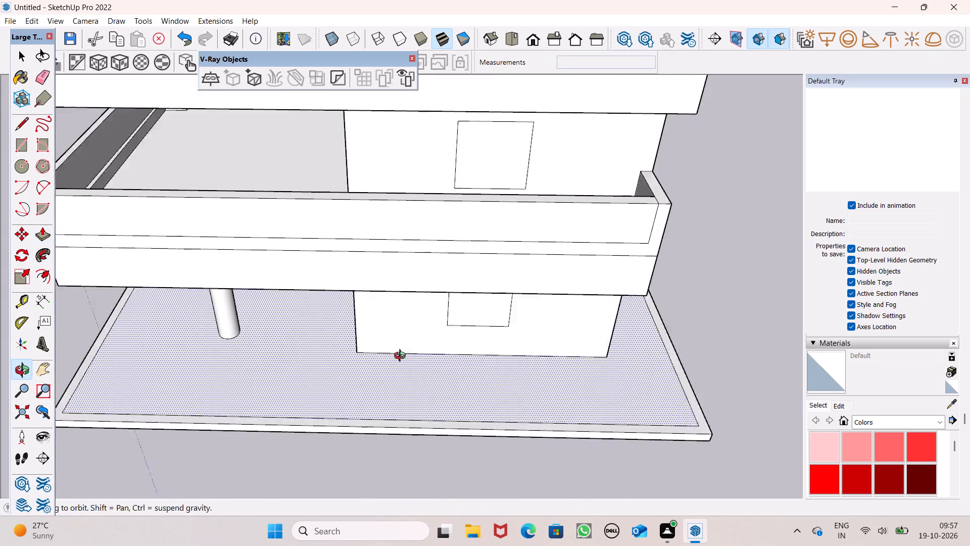
{"action": "middle_click_drag", "start_coordinate": [402, 357], "coordinate": [167, 359]}
{"action": "scroll", "coordinate": [396, 357], "scroll_direction": "up", "scroll_amount": 1}
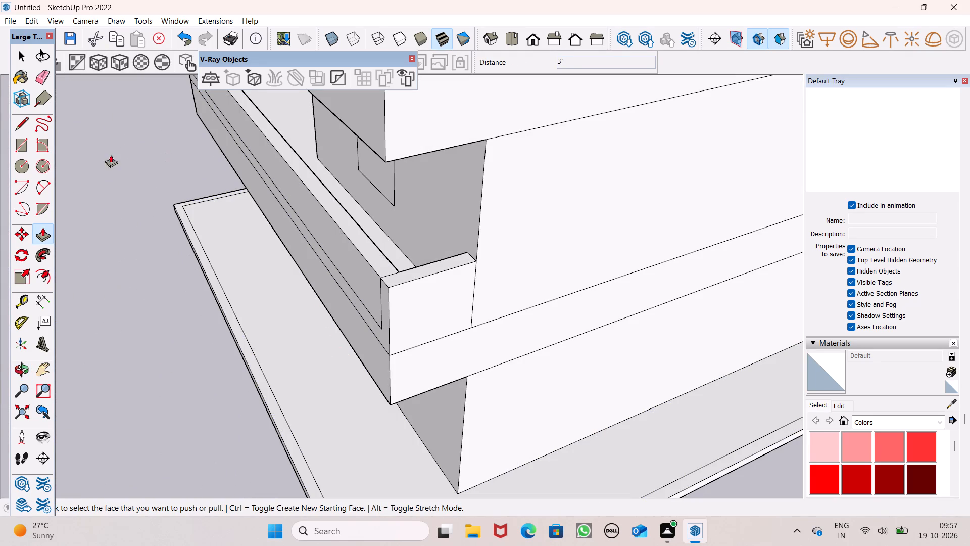
{"action": "left_click", "coordinate": [29, 121]}
{"action": "scroll", "coordinate": [417, 326], "scroll_direction": "up", "scroll_amount": 5}
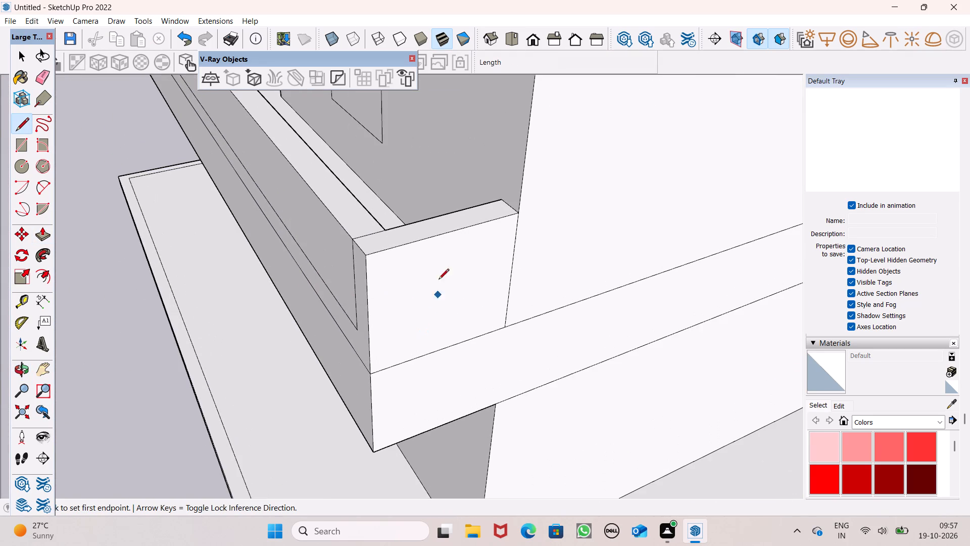
{"action": "scroll", "coordinate": [443, 268], "scroll_direction": "down", "scroll_amount": 6}
{"action": "scroll", "coordinate": [422, 297], "scroll_direction": "up", "scroll_amount": 1}
{"action": "middle_click_drag", "start_coordinate": [422, 297], "coordinate": [459, 319]}
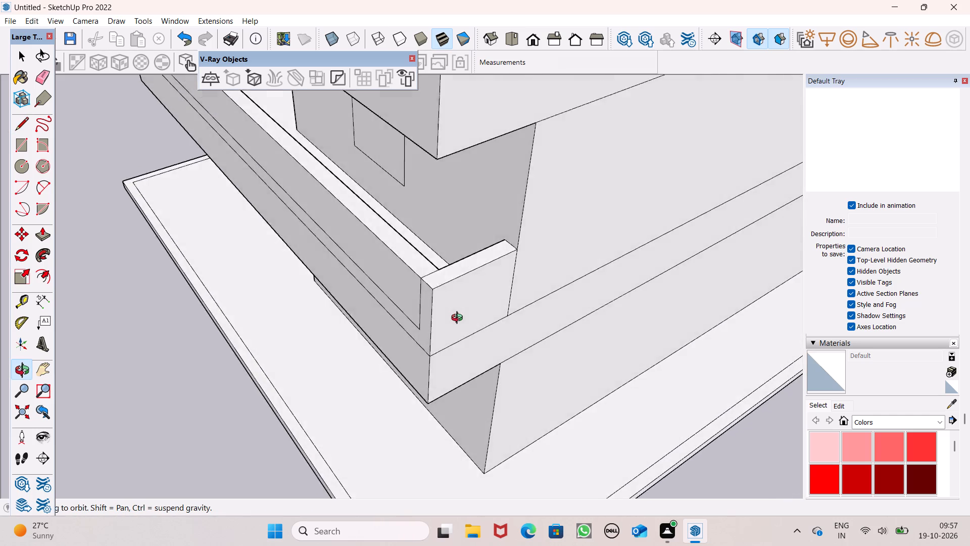
{"action": "middle_click_drag", "start_coordinate": [459, 319], "coordinate": [515, 240]}
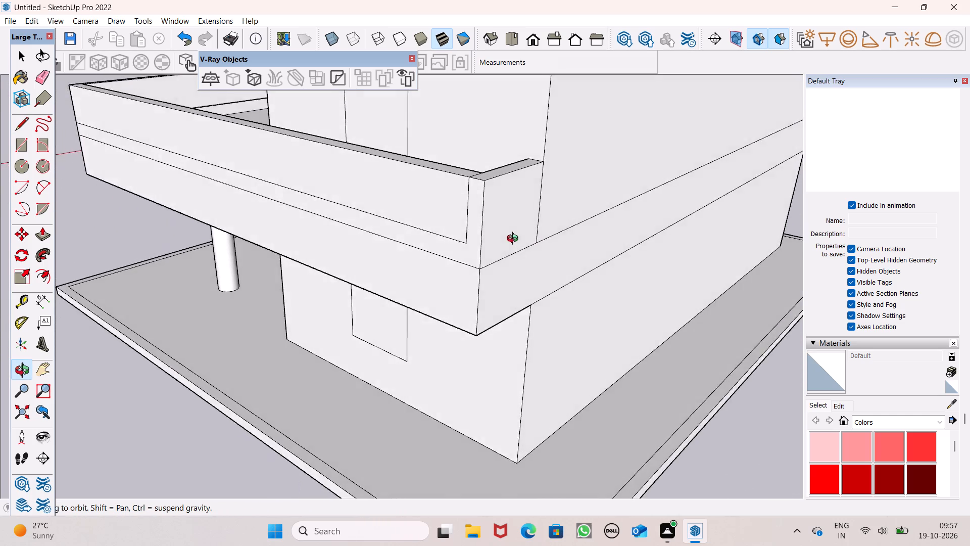
{"action": "middle_click_drag", "start_coordinate": [515, 240], "coordinate": [483, 265]}
{"action": "scroll", "coordinate": [480, 258], "scroll_direction": "up", "scroll_amount": 1}
{"action": "scroll", "coordinate": [474, 211], "scroll_direction": "down", "scroll_amount": 2}
{"action": "middle_click_drag", "start_coordinate": [475, 221], "coordinate": [395, 297]}
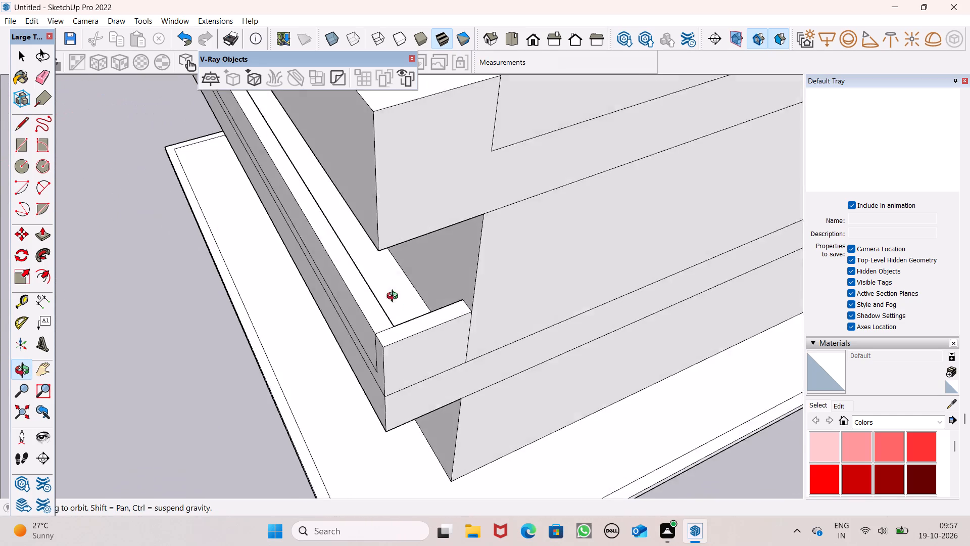
{"action": "middle_click_drag", "start_coordinate": [395, 297], "coordinate": [389, 294]}
{"action": "scroll", "coordinate": [421, 224], "scroll_direction": "down", "scroll_amount": 4}
{"action": "middle_click_drag", "start_coordinate": [459, 293], "coordinate": [468, 345]}
{"action": "scroll", "coordinate": [427, 367], "scroll_direction": "up", "scroll_amount": 6}
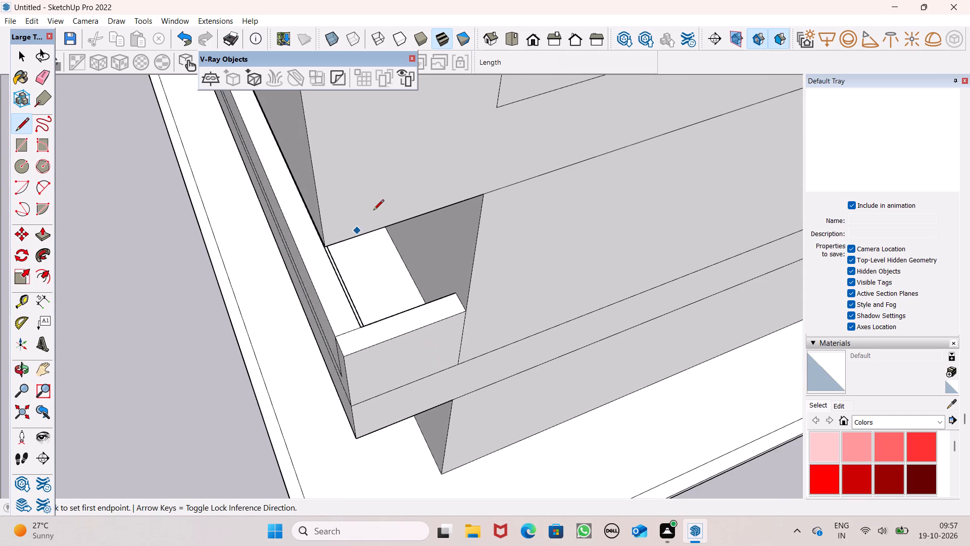
{"action": "scroll", "coordinate": [434, 161], "scroll_direction": "down", "scroll_amount": 5}
{"action": "middle_click_drag", "start_coordinate": [416, 275], "coordinate": [265, 231]}
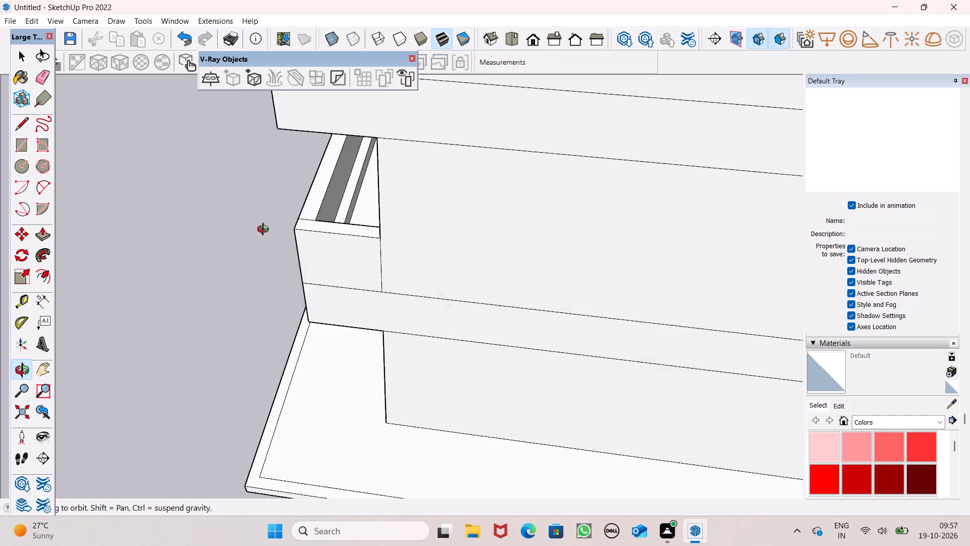
{"action": "middle_click_drag", "start_coordinate": [265, 231], "coordinate": [487, 212]}
{"action": "middle_click", "coordinate": [487, 212]}
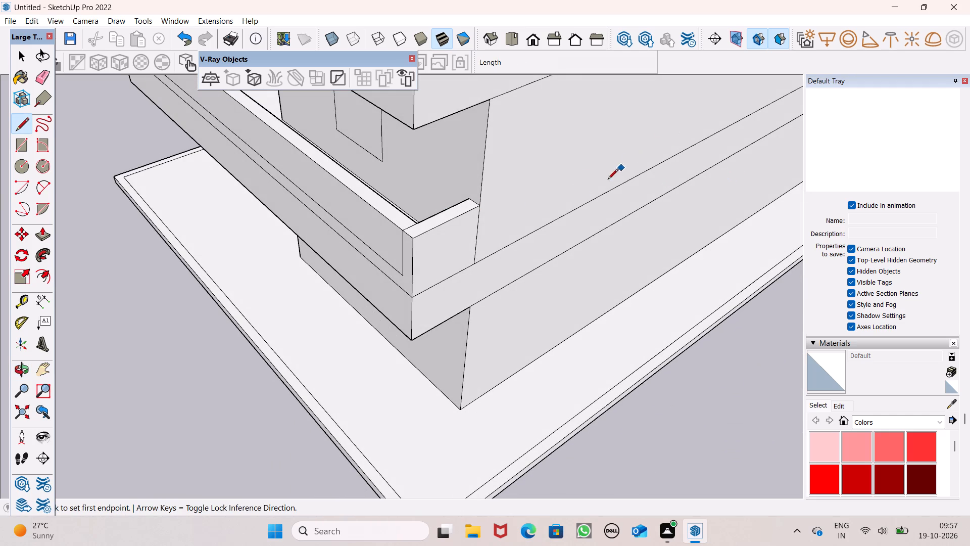
{"action": "scroll", "coordinate": [356, 301], "scroll_direction": "up", "scroll_amount": 5}
{"action": "scroll", "coordinate": [445, 225], "scroll_direction": "down", "scroll_amount": 4}
{"action": "middle_click_drag", "start_coordinate": [441, 291], "coordinate": [465, 343]}
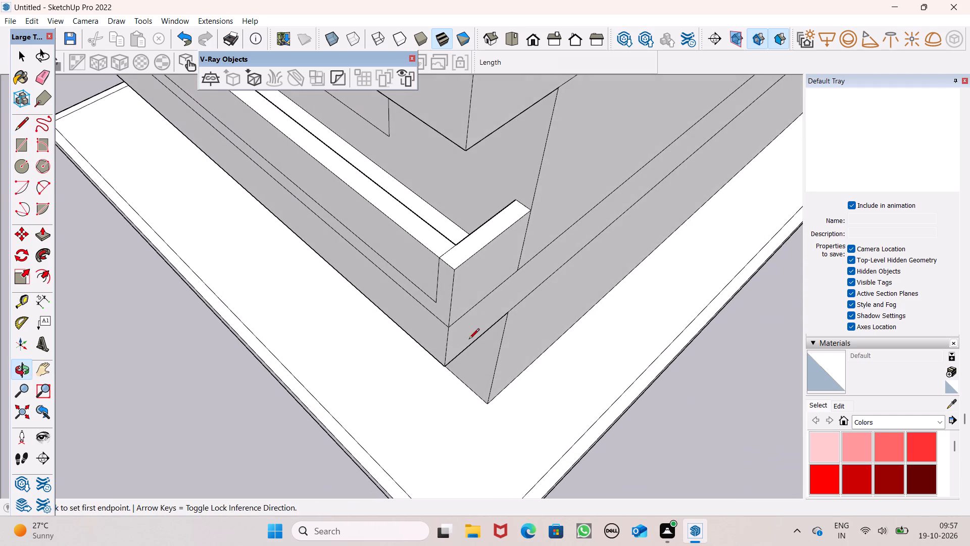
{"action": "scroll", "coordinate": [480, 314], "scroll_direction": "up", "scroll_amount": 4}
{"action": "middle_click_drag", "start_coordinate": [441, 224], "coordinate": [537, 239]}
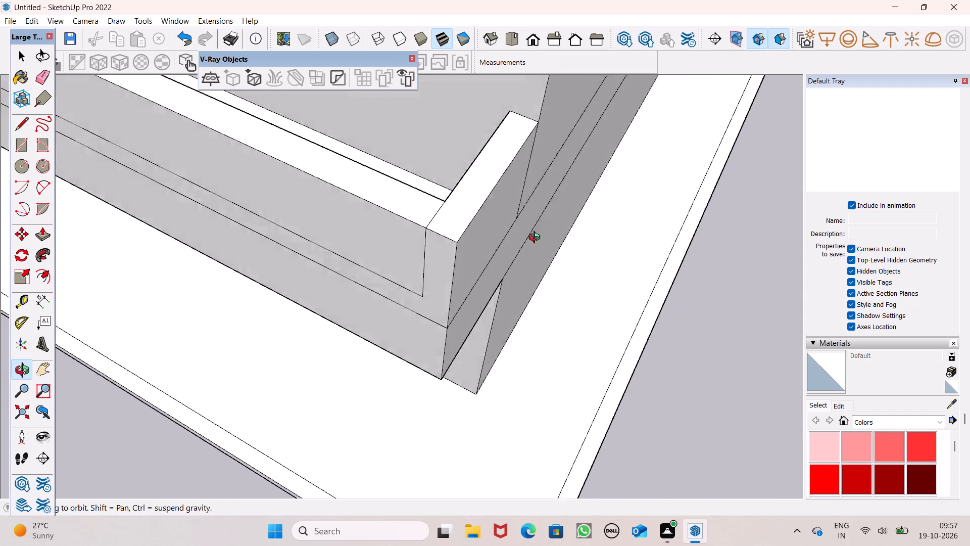
{"action": "middle_click_drag", "start_coordinate": [537, 239], "coordinate": [557, 230]}
{"action": "scroll", "coordinate": [572, 237], "scroll_direction": "down", "scroll_amount": 9}
{"action": "middle_click_drag", "start_coordinate": [577, 254], "coordinate": [579, 190]}
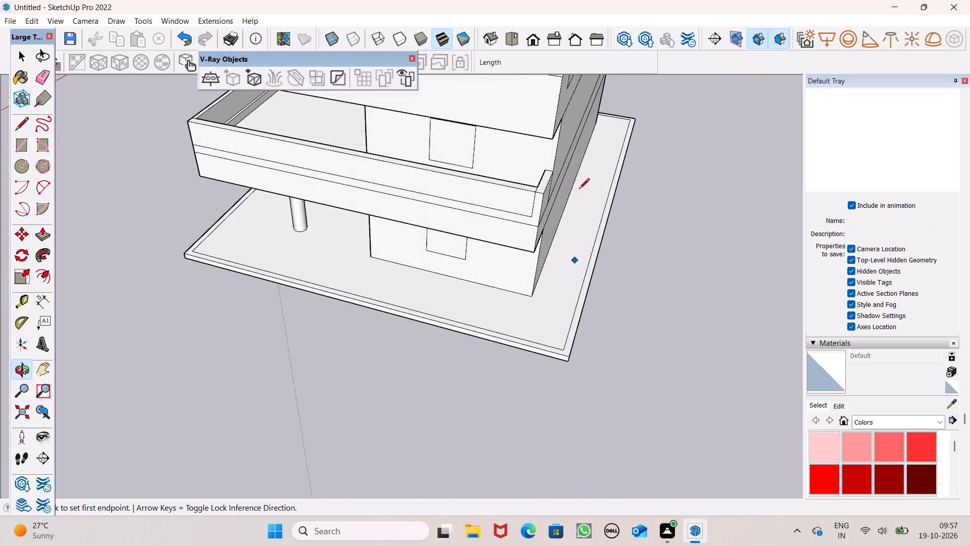
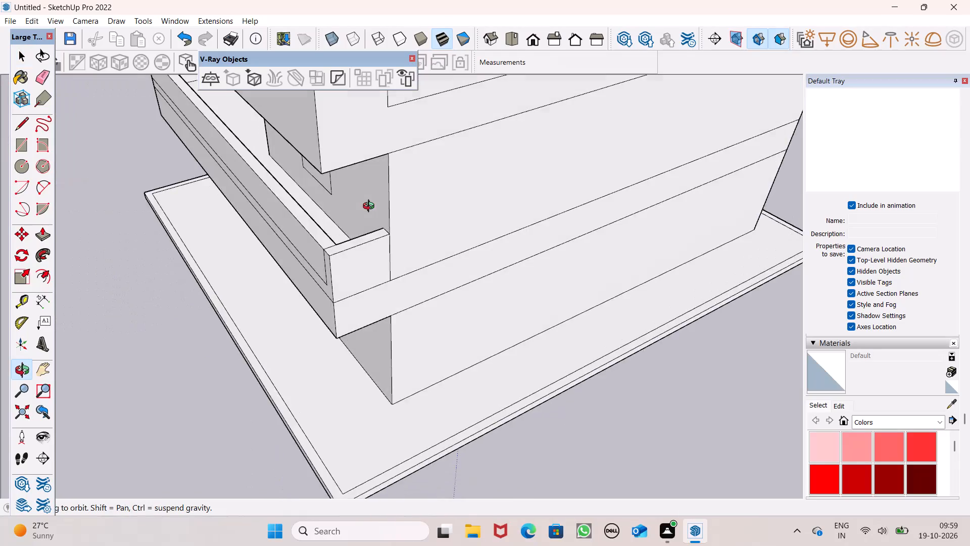
Examine the lower canopy's raised parapet all the way round, ending at the short return that meets the building wall.
{"action": "scroll", "coordinate": [410, 217], "scroll_direction": "up", "scroll_amount": 1}
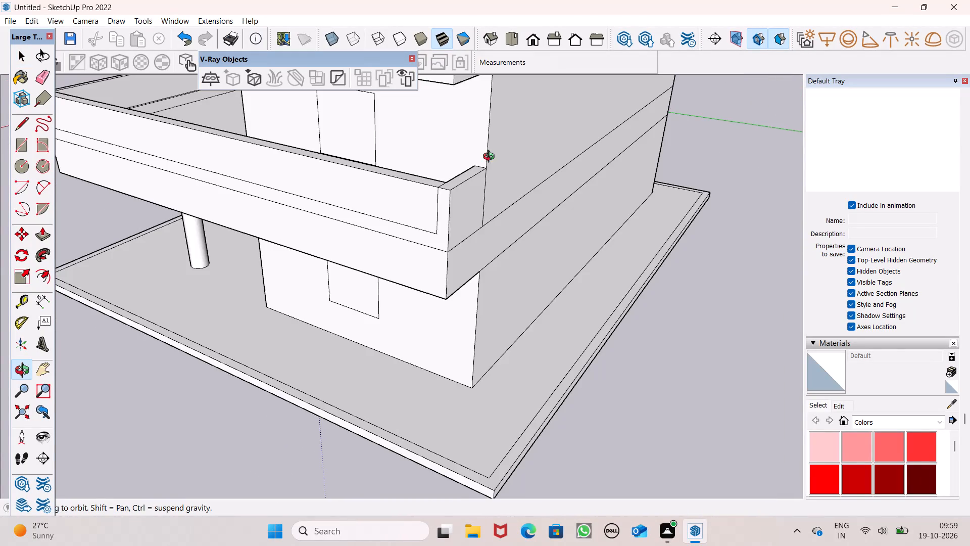
{"action": "middle_click_drag", "start_coordinate": [494, 213], "coordinate": [628, 214]}
{"action": "scroll", "coordinate": [494, 213], "scroll_direction": "up", "scroll_amount": 1}
{"action": "scroll", "coordinate": [627, 209], "scroll_direction": "down", "scroll_amount": 6}
{"action": "middle_click_drag", "start_coordinate": [371, 247], "coordinate": [502, 211]}
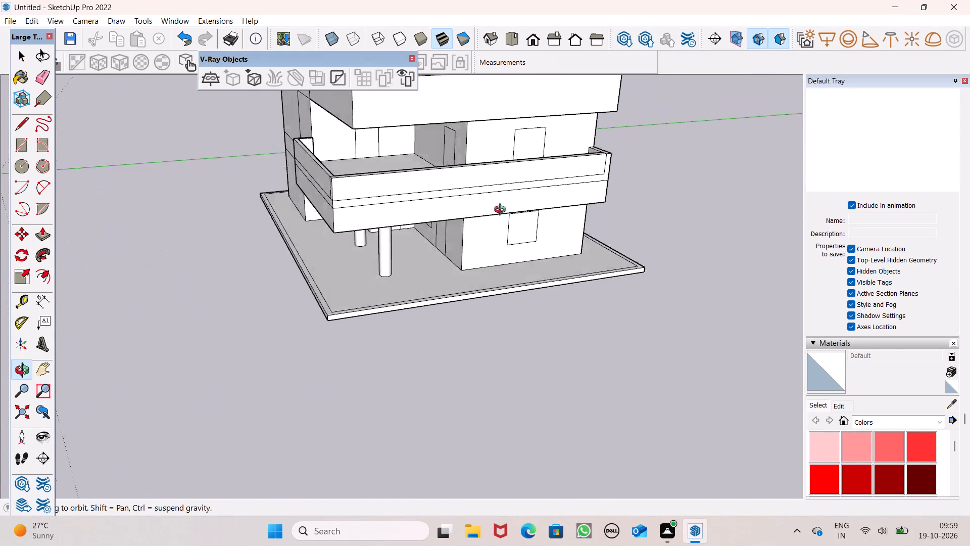
{"action": "middle_click_drag", "start_coordinate": [502, 211], "coordinate": [650, 182]}
{"action": "scroll", "coordinate": [355, 209], "scroll_direction": "up", "scroll_amount": 1}
{"action": "middle_click_drag", "start_coordinate": [407, 232], "coordinate": [544, 253]}
{"action": "scroll", "coordinate": [395, 192], "scroll_direction": "up", "scroll_amount": 4}
{"action": "middle_click_drag", "start_coordinate": [409, 203], "coordinate": [429, 224]}
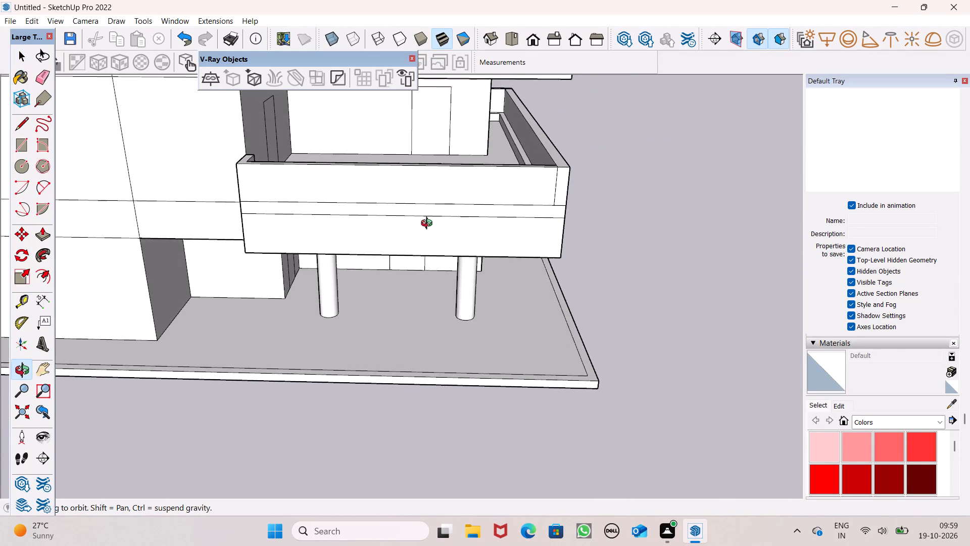
{"action": "middle_click_drag", "start_coordinate": [429, 224], "coordinate": [391, 291]}
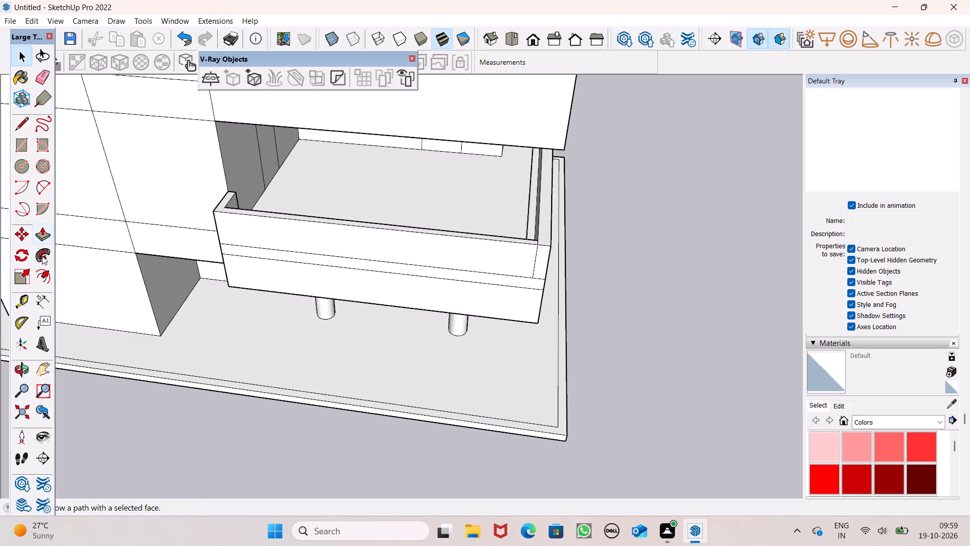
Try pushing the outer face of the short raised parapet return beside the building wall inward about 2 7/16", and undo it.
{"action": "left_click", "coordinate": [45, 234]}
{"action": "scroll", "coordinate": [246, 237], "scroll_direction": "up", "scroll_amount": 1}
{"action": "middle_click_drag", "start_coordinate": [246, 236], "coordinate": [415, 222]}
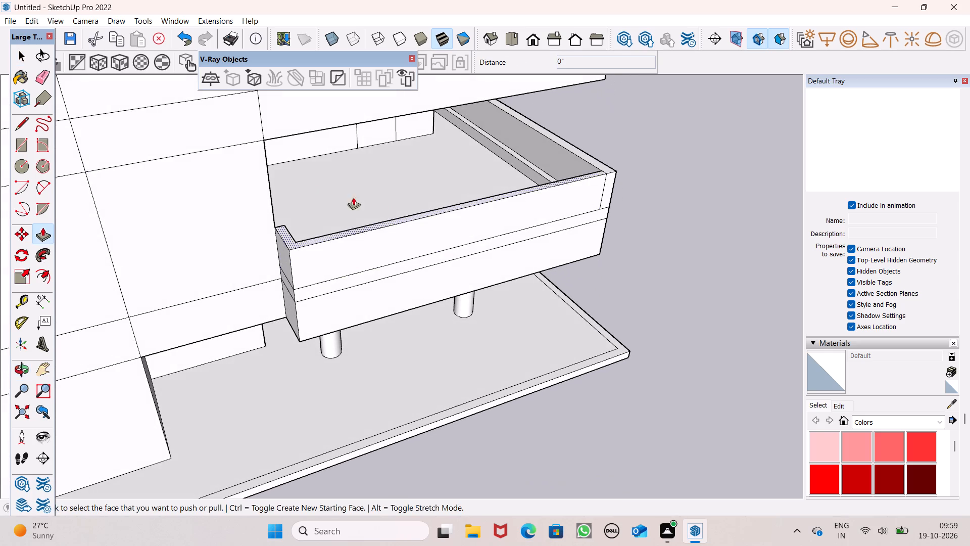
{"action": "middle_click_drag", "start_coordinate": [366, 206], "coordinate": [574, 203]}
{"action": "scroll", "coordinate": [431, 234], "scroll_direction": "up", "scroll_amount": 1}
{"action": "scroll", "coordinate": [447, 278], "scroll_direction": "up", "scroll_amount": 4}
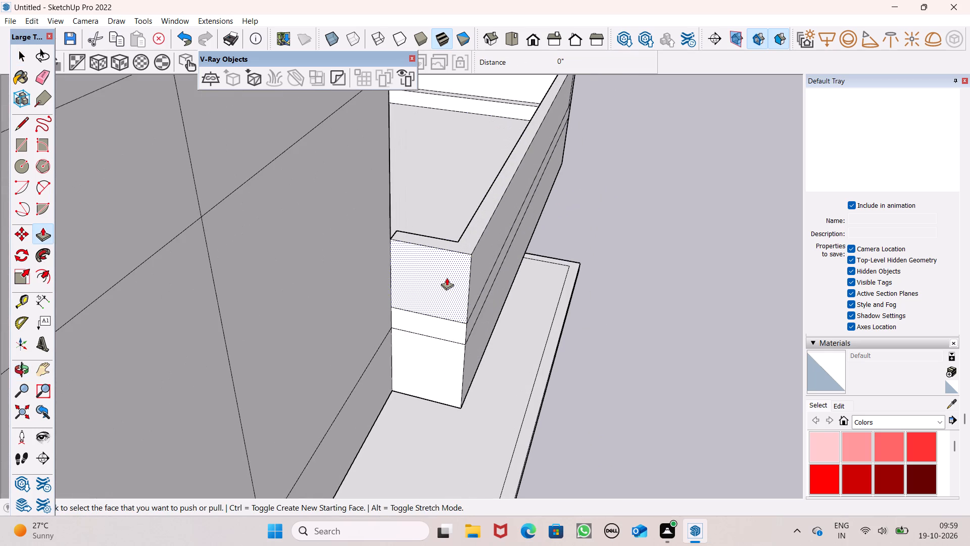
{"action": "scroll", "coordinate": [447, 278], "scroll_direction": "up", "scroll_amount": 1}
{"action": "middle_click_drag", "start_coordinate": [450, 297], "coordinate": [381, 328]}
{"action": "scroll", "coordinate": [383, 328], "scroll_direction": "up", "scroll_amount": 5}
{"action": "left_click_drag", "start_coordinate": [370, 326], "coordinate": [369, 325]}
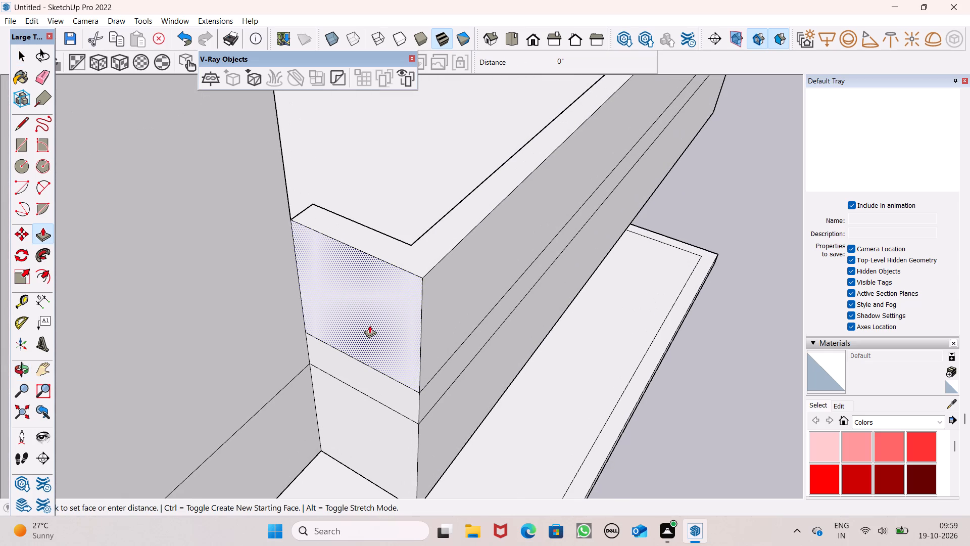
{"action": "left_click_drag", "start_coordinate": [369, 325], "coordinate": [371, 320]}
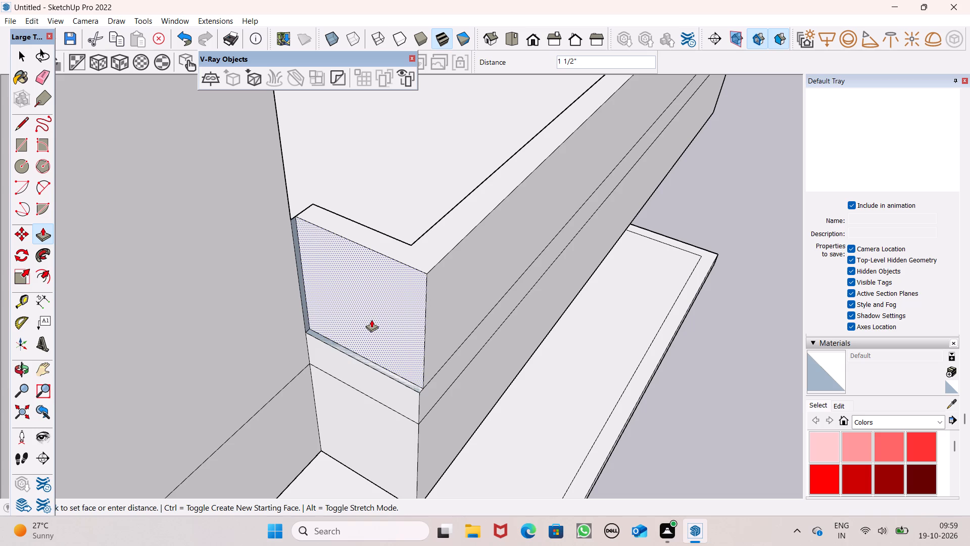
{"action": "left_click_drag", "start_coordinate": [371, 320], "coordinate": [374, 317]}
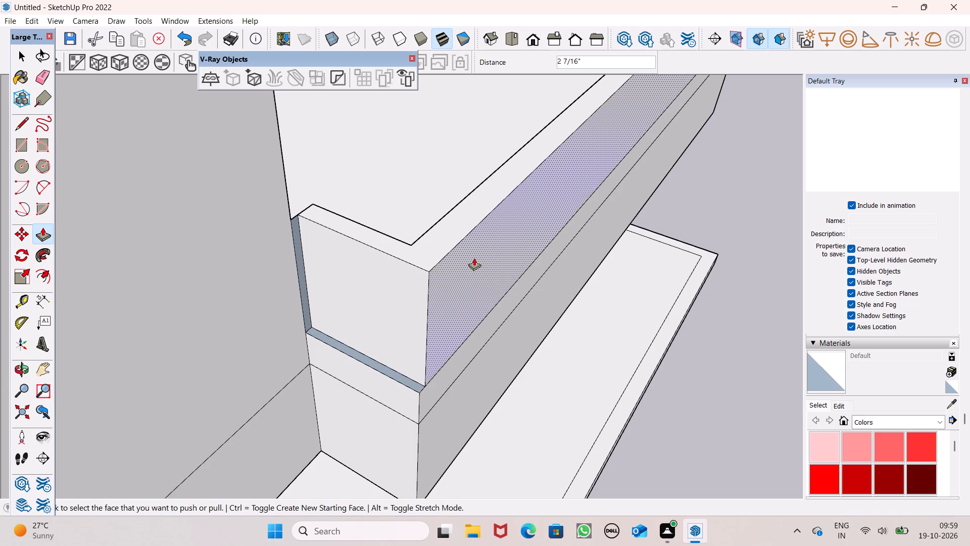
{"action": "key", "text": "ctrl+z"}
Push/Pull the end faces of the low inner curb and the raised return beside the building wall out about 3 13/16".
{"action": "middle_click_drag", "start_coordinate": [381, 266], "coordinate": [127, 263]}
{"action": "scroll", "coordinate": [364, 282], "scroll_direction": "up", "scroll_amount": 1}
{"action": "scroll", "coordinate": [304, 181], "scroll_direction": "down", "scroll_amount": 2}
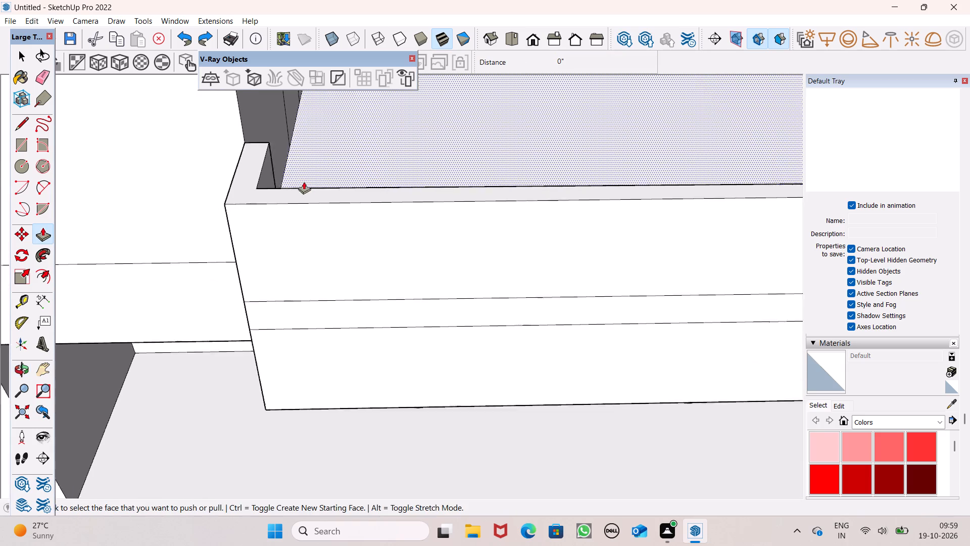
{"action": "scroll", "coordinate": [304, 181], "scroll_direction": "down", "scroll_amount": 3}
{"action": "middle_click_drag", "start_coordinate": [368, 178], "coordinate": [184, 209]}
{"action": "scroll", "coordinate": [208, 167], "scroll_direction": "up", "scroll_amount": 7}
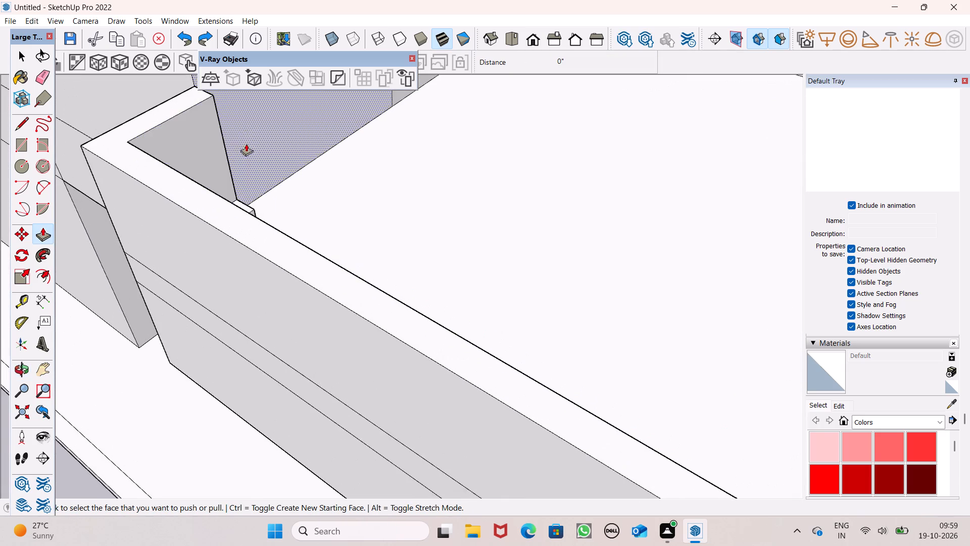
{"action": "scroll", "coordinate": [249, 151], "scroll_direction": "up", "scroll_amount": 6}
{"action": "middle_click_drag", "start_coordinate": [264, 186], "coordinate": [42, 228]}
{"action": "scroll", "coordinate": [167, 194], "scroll_direction": "up", "scroll_amount": 4}
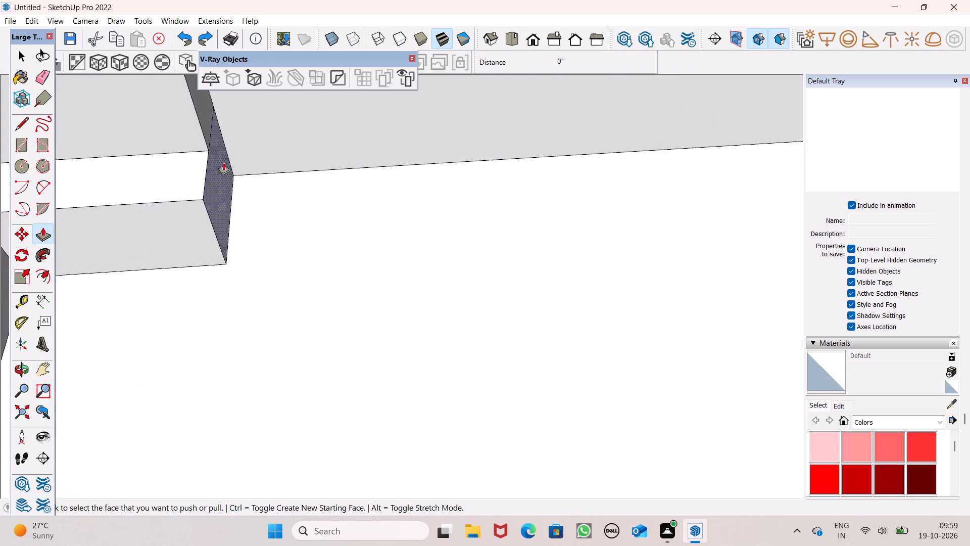
{"action": "left_click_drag", "start_coordinate": [218, 165], "coordinate": [250, 176]}
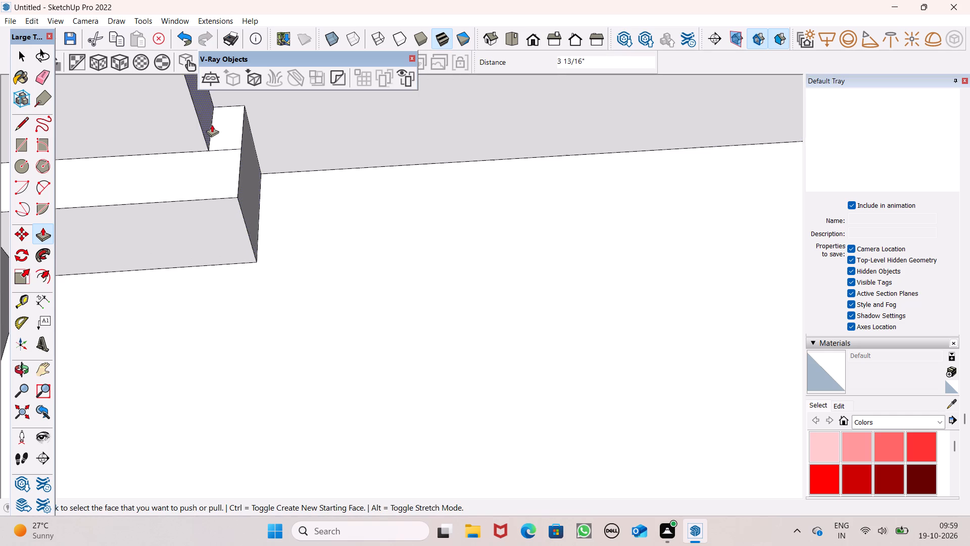
{"action": "left_click_drag", "start_coordinate": [210, 123], "coordinate": [250, 164]}
Push/Pull the outer face of the short raised parapet return beside the building wall inward about 3 3/16", leaving a ledge.
{"action": "scroll", "coordinate": [342, 212], "scroll_direction": "down", "scroll_amount": 6}
{"action": "scroll", "coordinate": [459, 193], "scroll_direction": "down", "scroll_amount": 6}
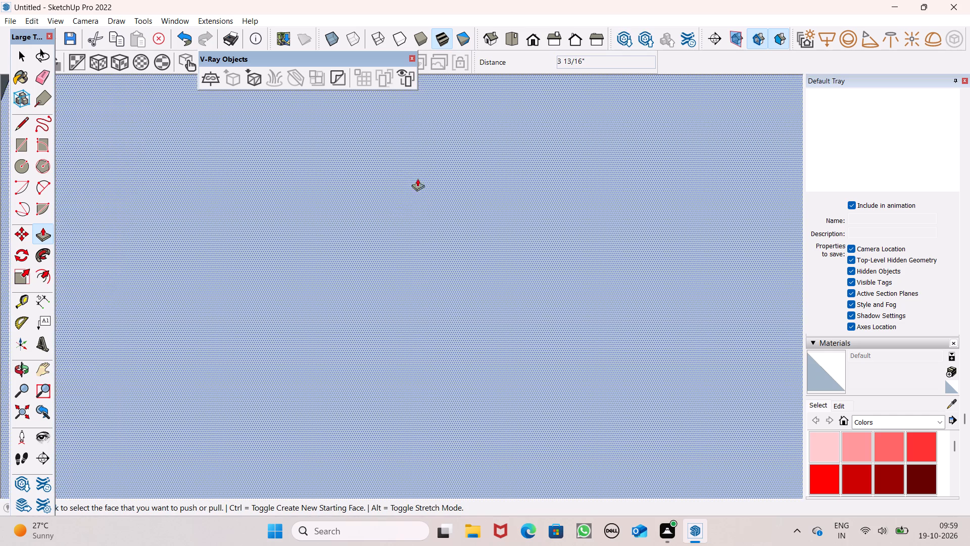
{"action": "scroll", "coordinate": [411, 177], "scroll_direction": "down", "scroll_amount": 5}
{"action": "left_click", "coordinate": [532, 33]}
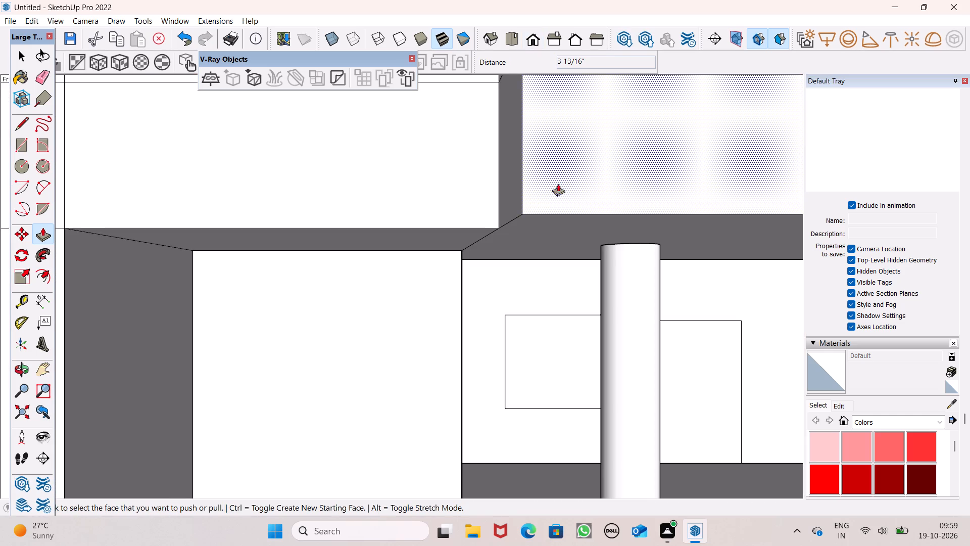
{"action": "scroll", "coordinate": [555, 199], "scroll_direction": "down", "scroll_amount": 7}
{"action": "scroll", "coordinate": [410, 222], "scroll_direction": "down", "scroll_amount": 9}
{"action": "middle_click_drag", "start_coordinate": [447, 267], "coordinate": [576, 449]}
{"action": "scroll", "coordinate": [572, 453], "scroll_direction": "up", "scroll_amount": 1}
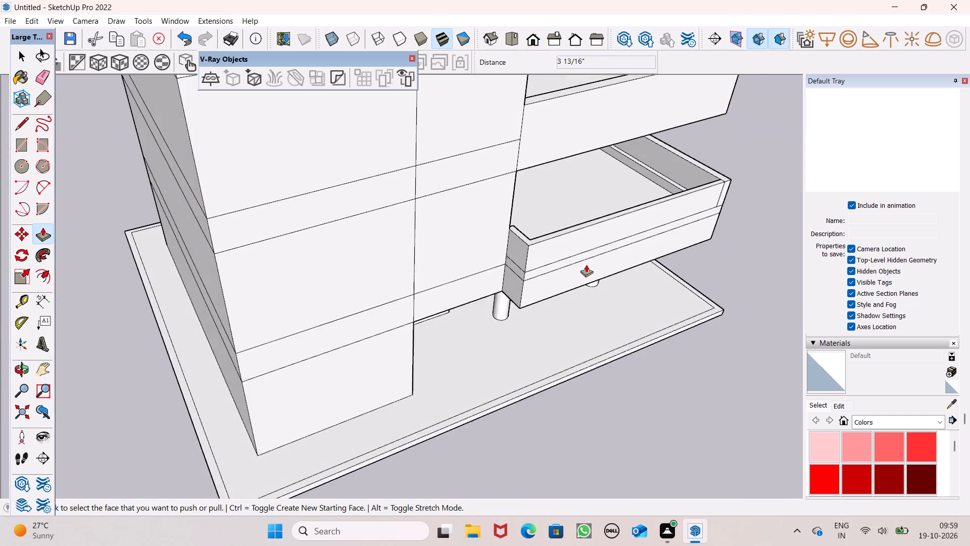
{"action": "scroll", "coordinate": [578, 250], "scroll_direction": "up", "scroll_amount": 4}
{"action": "scroll", "coordinate": [502, 264], "scroll_direction": "up", "scroll_amount": 1}
{"action": "middle_click_drag", "start_coordinate": [504, 270], "coordinate": [581, 285]}
{"action": "scroll", "coordinate": [524, 257], "scroll_direction": "up", "scroll_amount": 6}
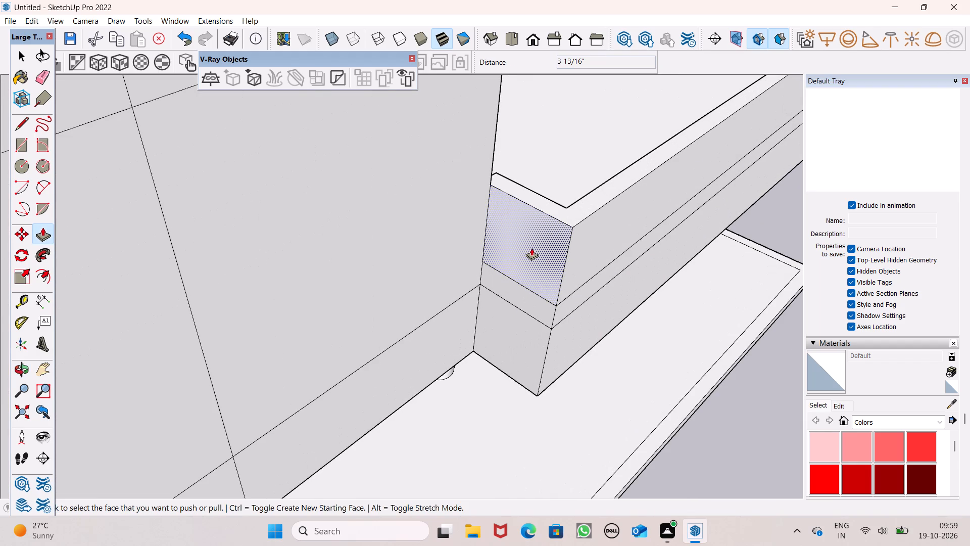
{"action": "left_click_drag", "start_coordinate": [532, 244], "coordinate": [535, 240]}
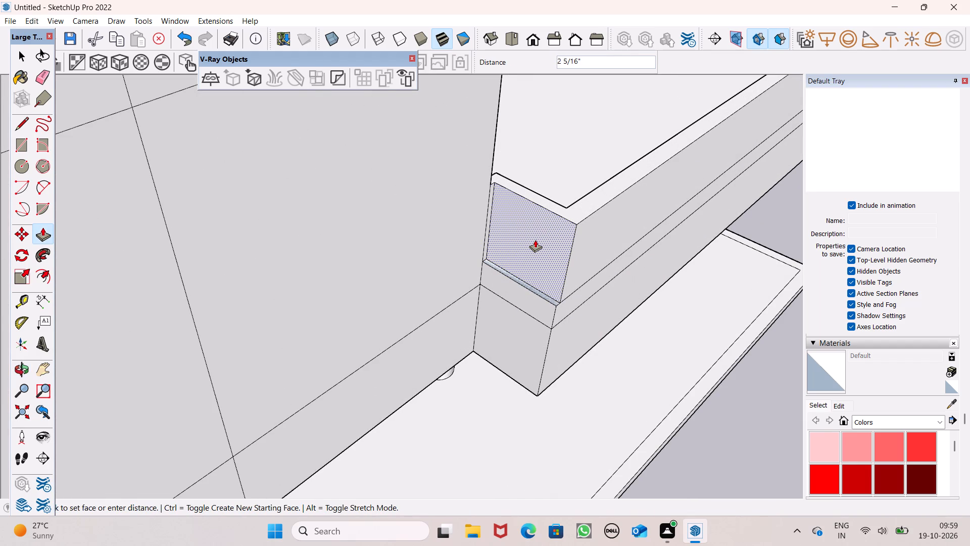
{"action": "left_click_drag", "start_coordinate": [535, 240], "coordinate": [537, 239]}
Push/Pull the narrow side face of the recess, where the short return meets the building wall, by about 1 5/8".
{"action": "middle_click_drag", "start_coordinate": [543, 246], "coordinate": [464, 255]}
{"action": "scroll", "coordinate": [461, 231], "scroll_direction": "up", "scroll_amount": 12}
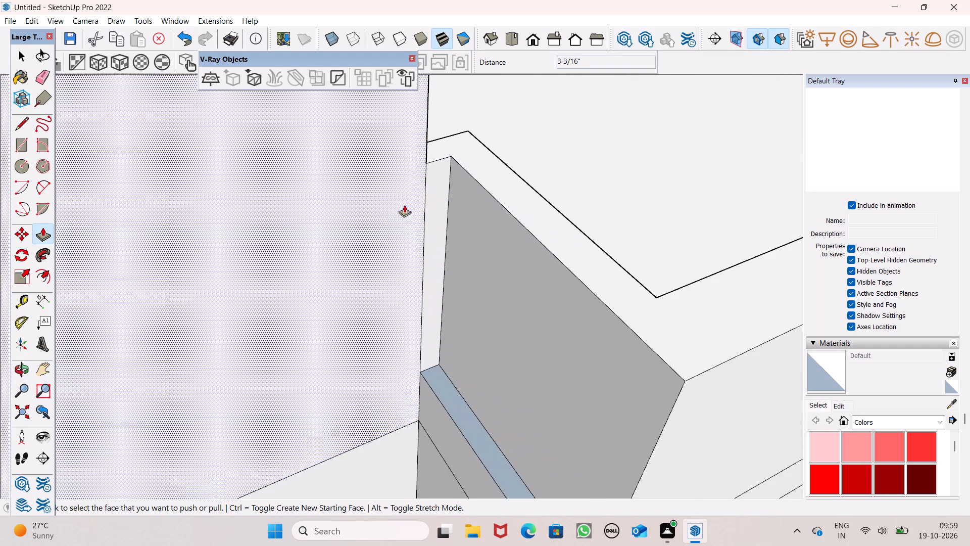
{"action": "scroll", "coordinate": [447, 217], "scroll_direction": "up", "scroll_amount": 5}
{"action": "middle_click_drag", "start_coordinate": [448, 240], "coordinate": [404, 271]}
{"action": "left_click_drag", "start_coordinate": [415, 248], "coordinate": [420, 240]}
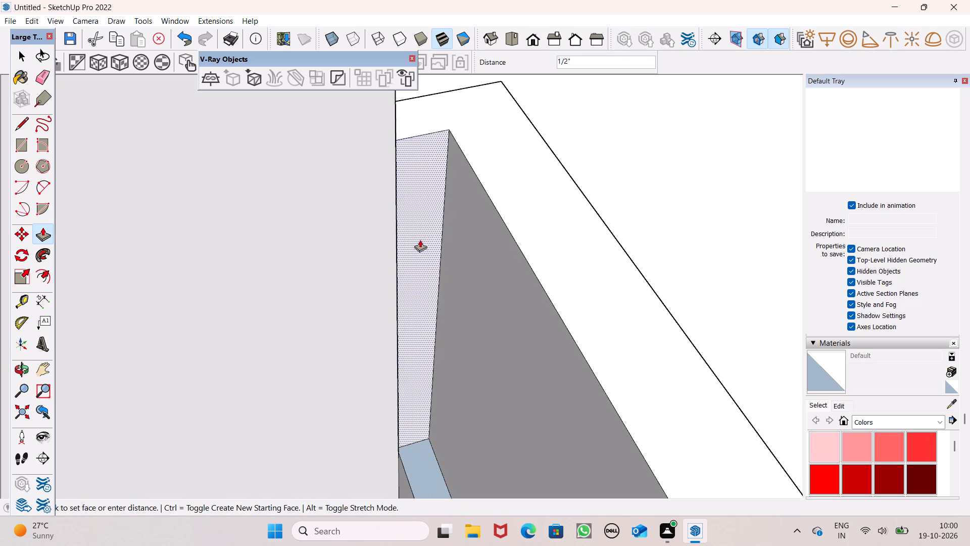
{"action": "left_click_drag", "start_coordinate": [420, 240], "coordinate": [426, 221]}
Thin the short raised return by pushing its inner face toward the outside about 2 15/16".
{"action": "scroll", "coordinate": [463, 181], "scroll_direction": "down", "scroll_amount": 5}
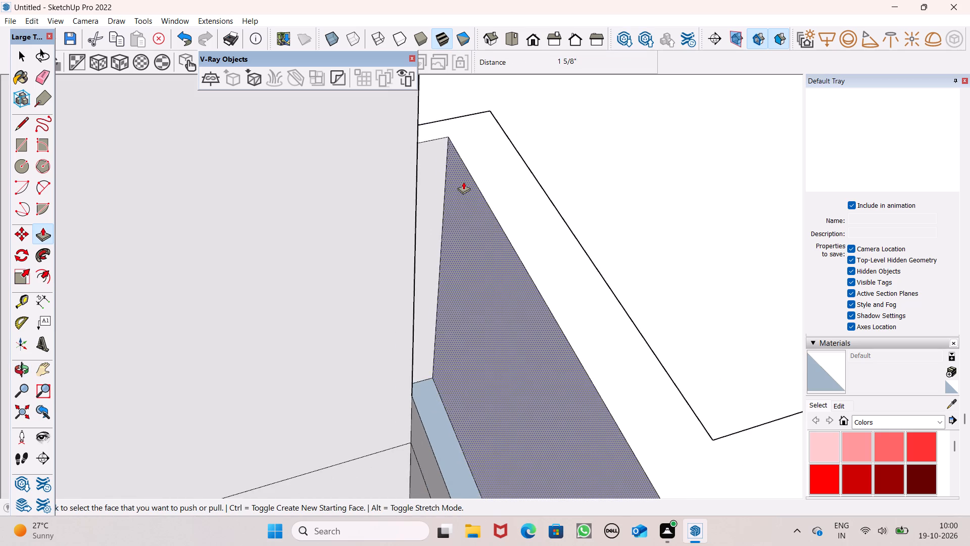
{"action": "scroll", "coordinate": [463, 181], "scroll_direction": "down", "scroll_amount": 5}
{"action": "middle_click_drag", "start_coordinate": [505, 231], "coordinate": [248, 275]}
{"action": "scroll", "coordinate": [443, 299], "scroll_direction": "up", "scroll_amount": 2}
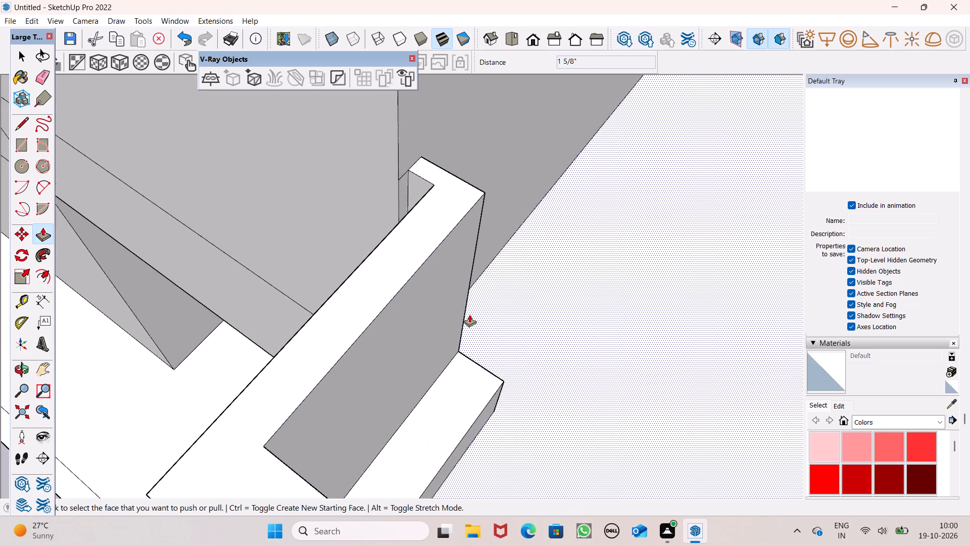
{"action": "scroll", "coordinate": [469, 314], "scroll_direction": "up", "scroll_amount": 1}
{"action": "middle_click_drag", "start_coordinate": [467, 312], "coordinate": [395, 335]}
{"action": "scroll", "coordinate": [395, 335], "scroll_direction": "up", "scroll_amount": 1}
{"action": "left_click_drag", "start_coordinate": [379, 350], "coordinate": [379, 315]}
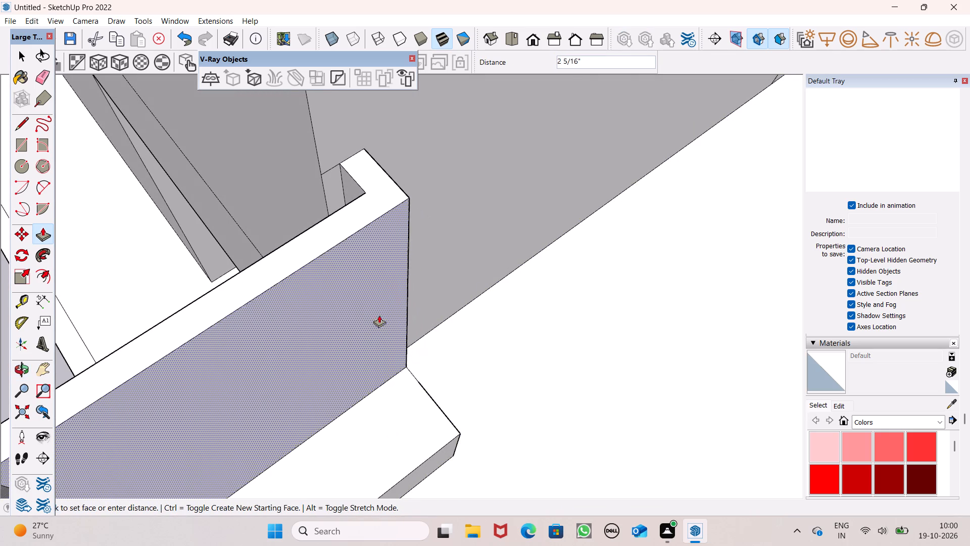
{"action": "left_click_drag", "start_coordinate": [379, 315], "coordinate": [379, 310]}
Push/Pull the outer face of the raised parapet's shorter side above the columns inward about 3 1/2".
{"action": "scroll", "coordinate": [565, 192], "scroll_direction": "down", "scroll_amount": 8}
{"action": "middle_click_drag", "start_coordinate": [613, 296], "coordinate": [738, 208]}
{"action": "scroll", "coordinate": [437, 252], "scroll_direction": "down", "scroll_amount": 4}
{"action": "middle_click_drag", "start_coordinate": [492, 320], "coordinate": [608, 342]}
{"action": "scroll", "coordinate": [601, 264], "scroll_direction": "up", "scroll_amount": 5}
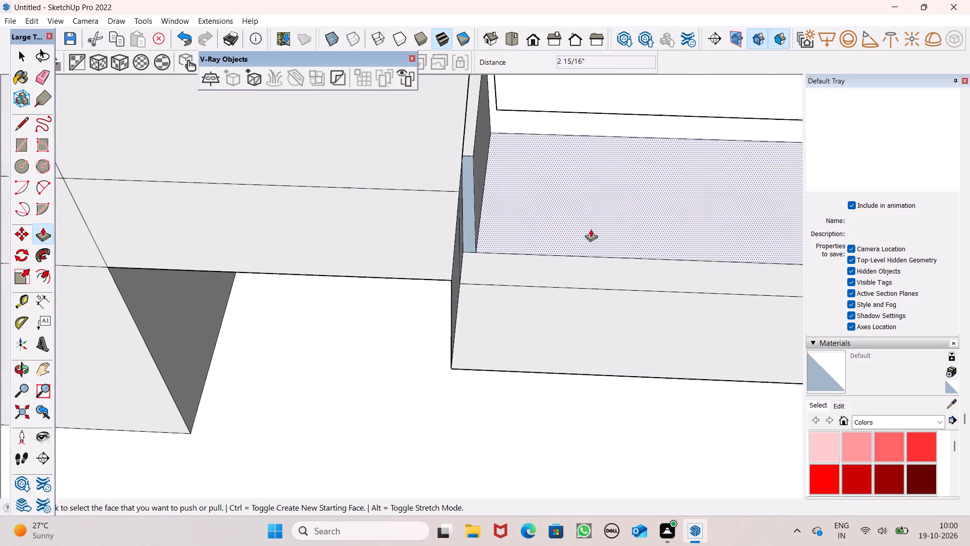
{"action": "left_click_drag", "start_coordinate": [560, 238], "coordinate": [565, 225]}
Push the projecting end face at the shorter side's far corner back flush with its recessed outer face.
{"action": "scroll", "coordinate": [359, 241], "scroll_direction": "down", "scroll_amount": 3}
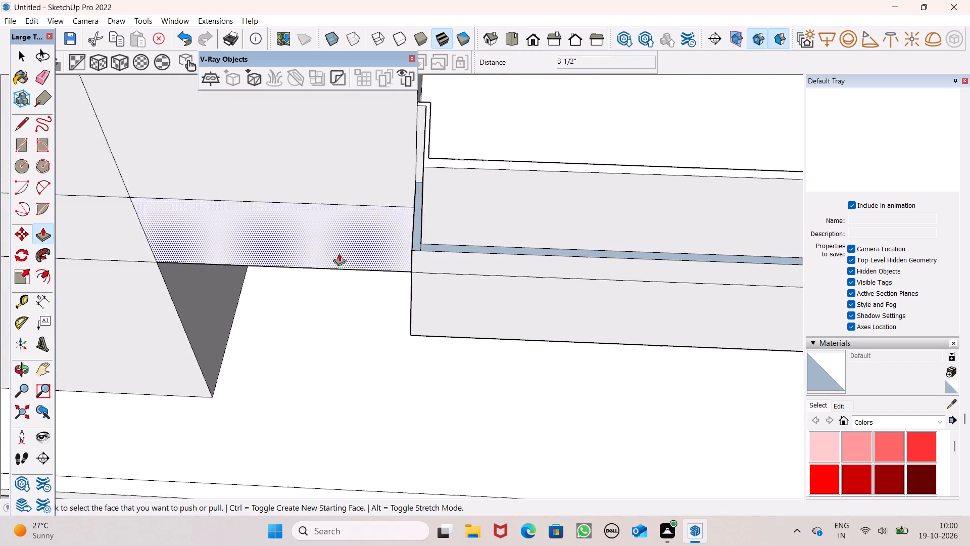
{"action": "scroll", "coordinate": [339, 253], "scroll_direction": "down", "scroll_amount": 12}
{"action": "middle_click_drag", "start_coordinate": [412, 286], "coordinate": [498, 335]}
{"action": "scroll", "coordinate": [592, 199], "scroll_direction": "up", "scroll_amount": 6}
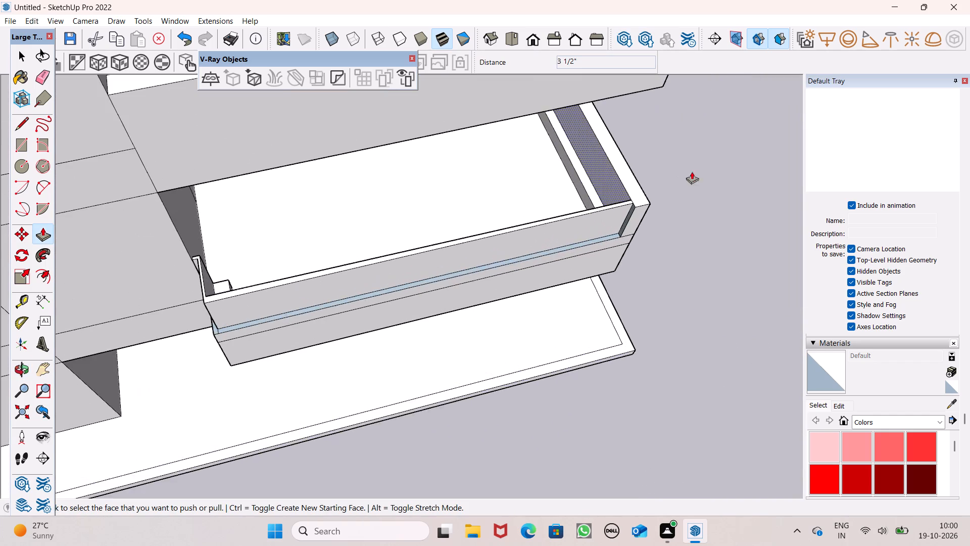
{"action": "scroll", "coordinate": [581, 233], "scroll_direction": "up", "scroll_amount": 6}
{"action": "scroll", "coordinate": [594, 221], "scroll_direction": "down", "scroll_amount": 3}
{"action": "middle_click_drag", "start_coordinate": [593, 235], "coordinate": [402, 305]}
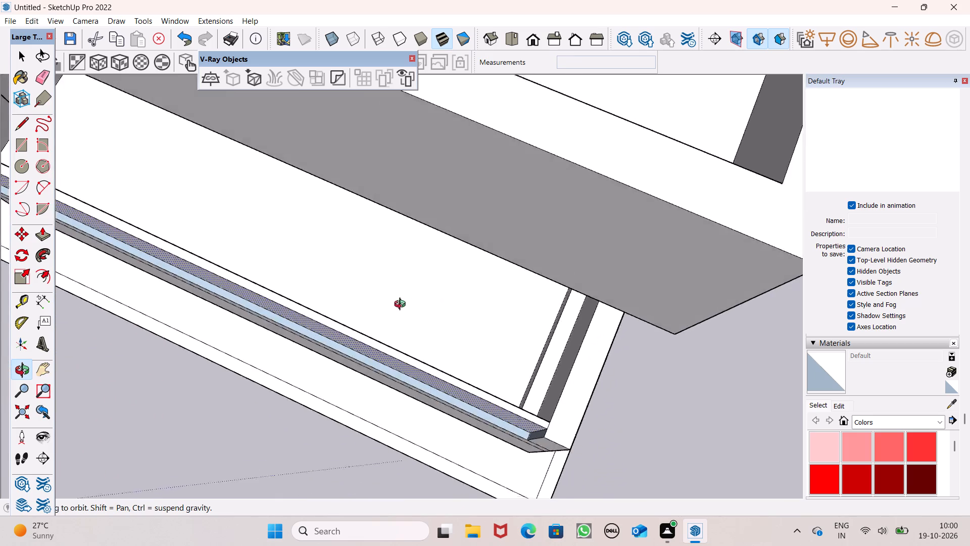
{"action": "middle_click_drag", "start_coordinate": [402, 305], "coordinate": [217, 208]}
{"action": "scroll", "coordinate": [343, 292], "scroll_direction": "up", "scroll_amount": 1}
{"action": "middle_click_drag", "start_coordinate": [349, 302], "coordinate": [466, 287]}
{"action": "scroll", "coordinate": [513, 314], "scroll_direction": "up", "scroll_amount": 4}
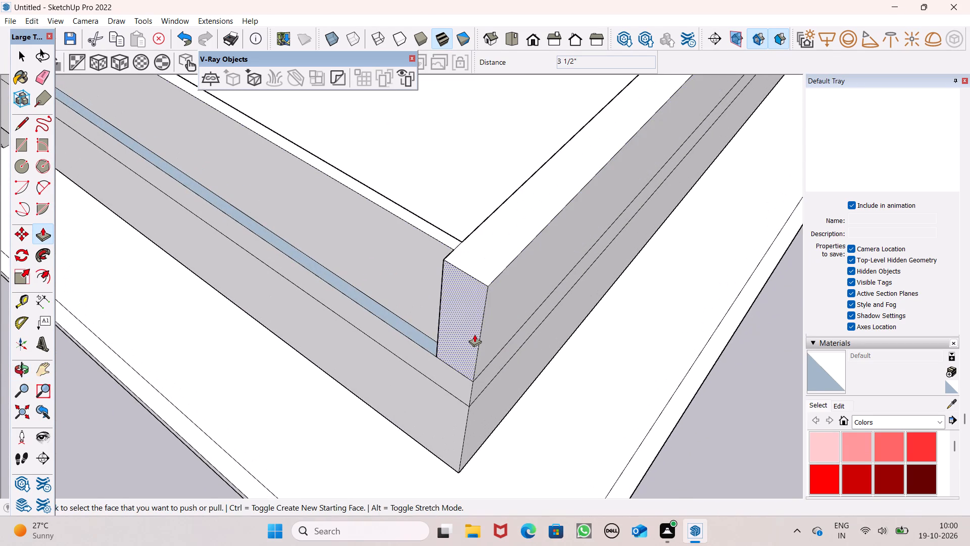
{"action": "left_click_drag", "start_coordinate": [474, 334], "coordinate": [554, 323]}
Push/Pull the outer face of the lower canopy's long raised parapet side inward about 8 1/4", leaving a ledge along it.
{"action": "left_click_drag", "start_coordinate": [513, 296], "coordinate": [508, 286]}
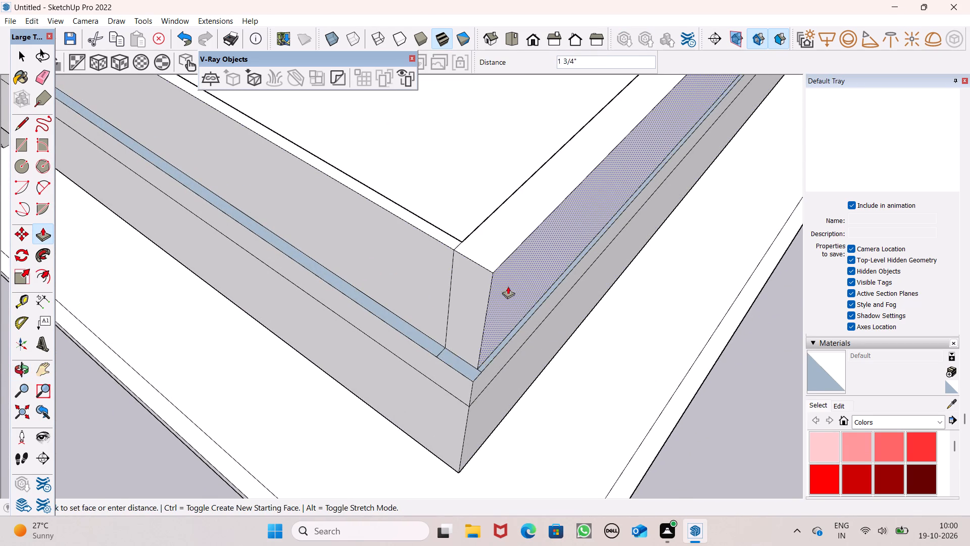
{"action": "left_click_drag", "start_coordinate": [508, 286], "coordinate": [489, 274]}
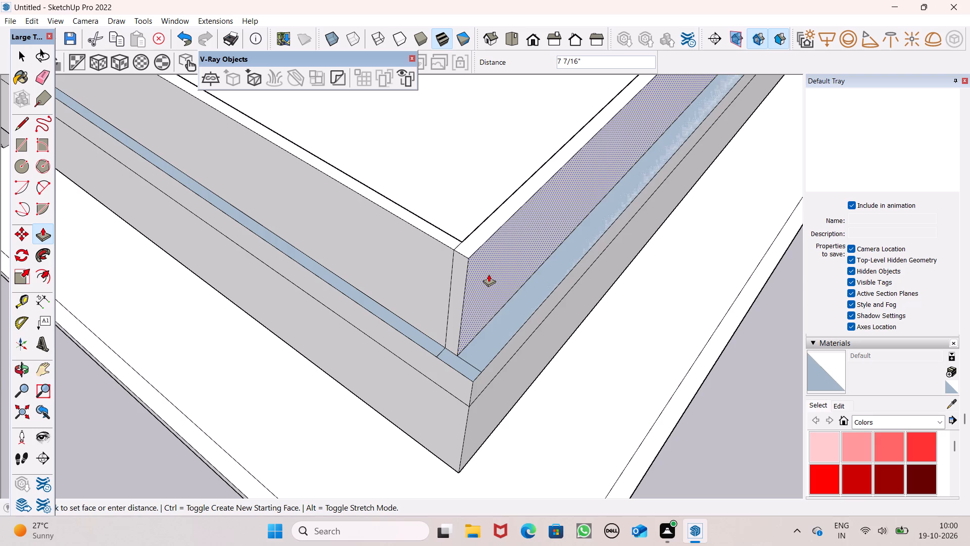
{"action": "left_click_drag", "start_coordinate": [489, 274], "coordinate": [484, 277]}
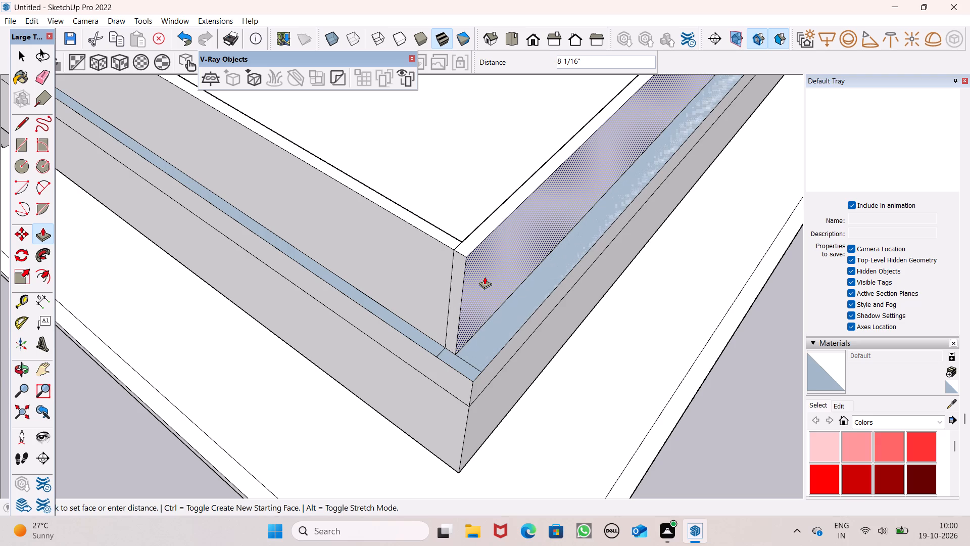
{"action": "left_click_drag", "start_coordinate": [484, 277], "coordinate": [483, 277]}
Draw an edge about 9 3/4" long from the ledge's corner across the projecting end face at the long parapet side's far end.
{"action": "scroll", "coordinate": [466, 253], "scroll_direction": "down", "scroll_amount": 12}
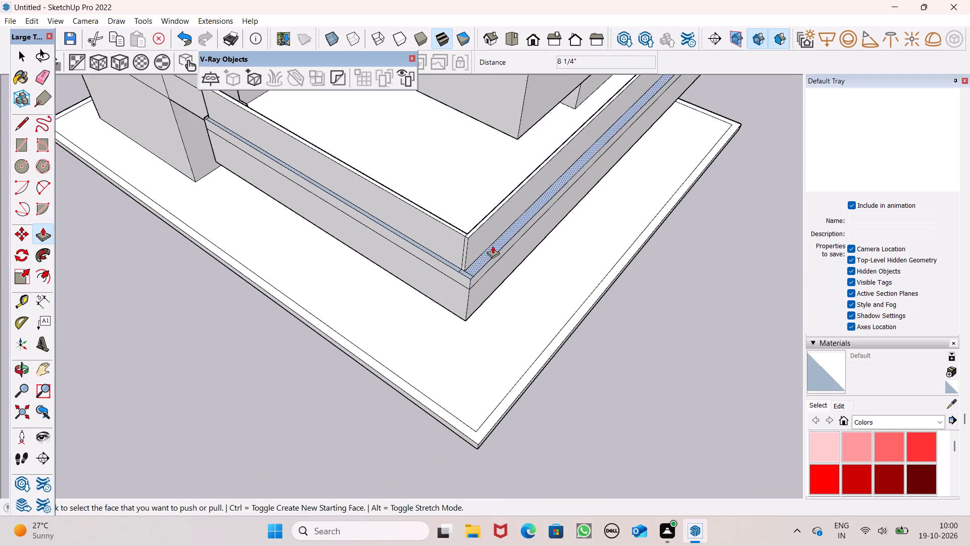
{"action": "scroll", "coordinate": [494, 248], "scroll_direction": "down", "scroll_amount": 5}
{"action": "middle_click_drag", "start_coordinate": [520, 260], "coordinate": [366, 261]}
{"action": "scroll", "coordinate": [331, 232], "scroll_direction": "down", "scroll_amount": 4}
{"action": "scroll", "coordinate": [553, 271], "scroll_direction": "up", "scroll_amount": 6}
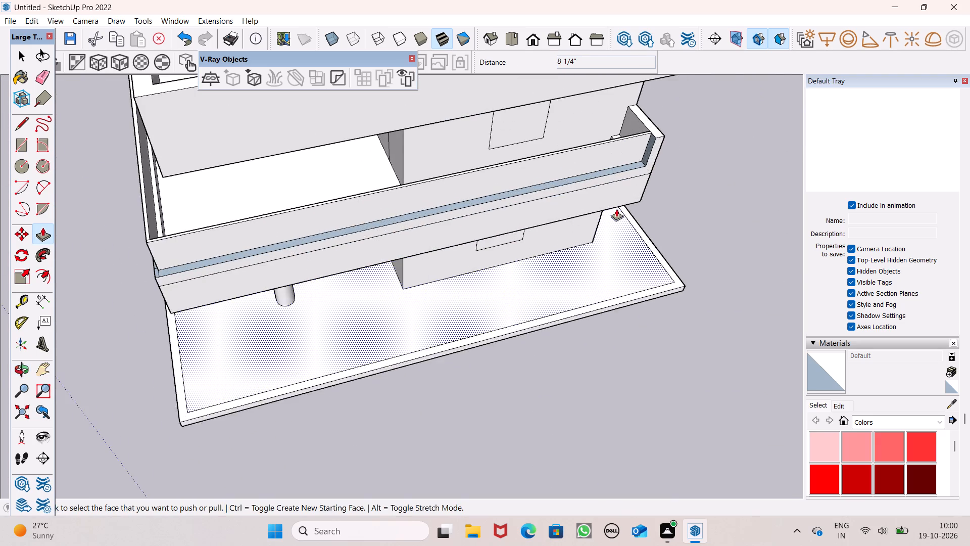
{"action": "scroll", "coordinate": [618, 207], "scroll_direction": "up", "scroll_amount": 1}
{"action": "middle_click_drag", "start_coordinate": [617, 207], "coordinate": [439, 239]}
{"action": "scroll", "coordinate": [551, 232], "scroll_direction": "down", "scroll_amount": 3}
{"action": "scroll", "coordinate": [657, 290], "scroll_direction": "up", "scroll_amount": 12}
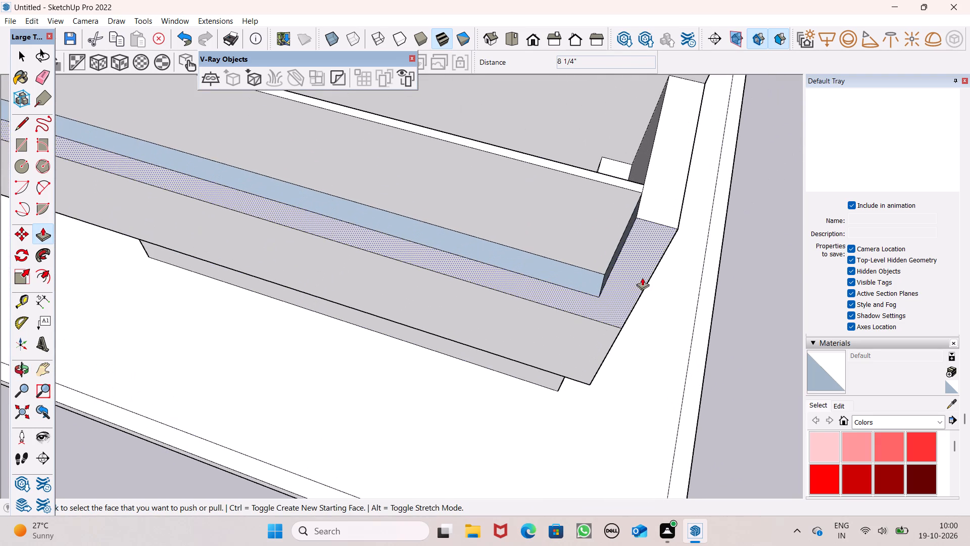
{"action": "left_click", "coordinate": [18, 126]}
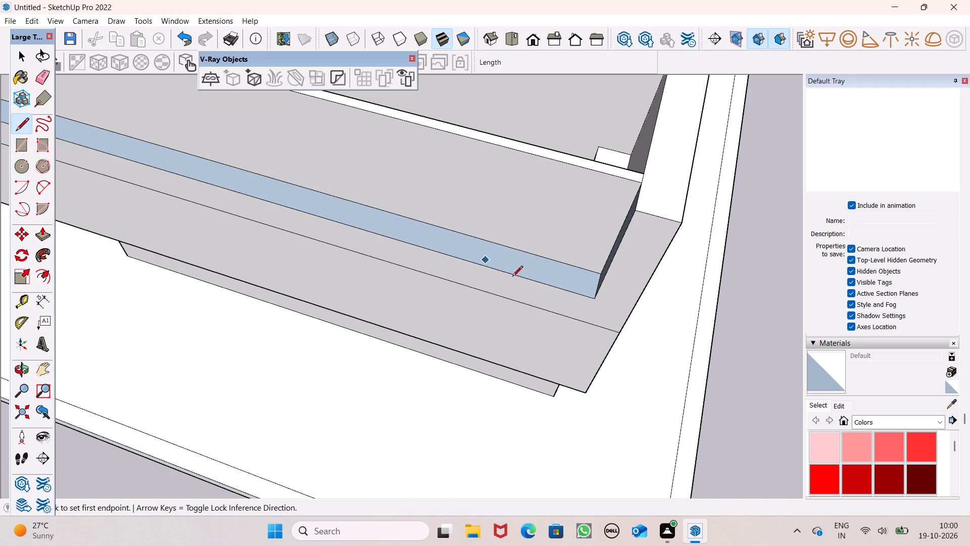
{"action": "scroll", "coordinate": [604, 316], "scroll_direction": "up", "scroll_amount": 4}
{"action": "left_click_drag", "start_coordinate": [588, 290], "coordinate": [612, 290]}
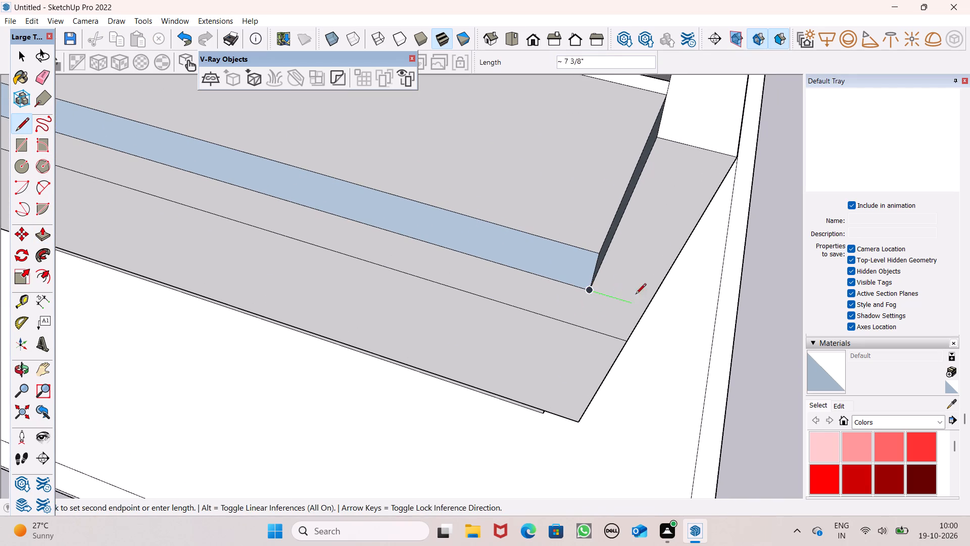
{"action": "left_click", "coordinate": [647, 302]}
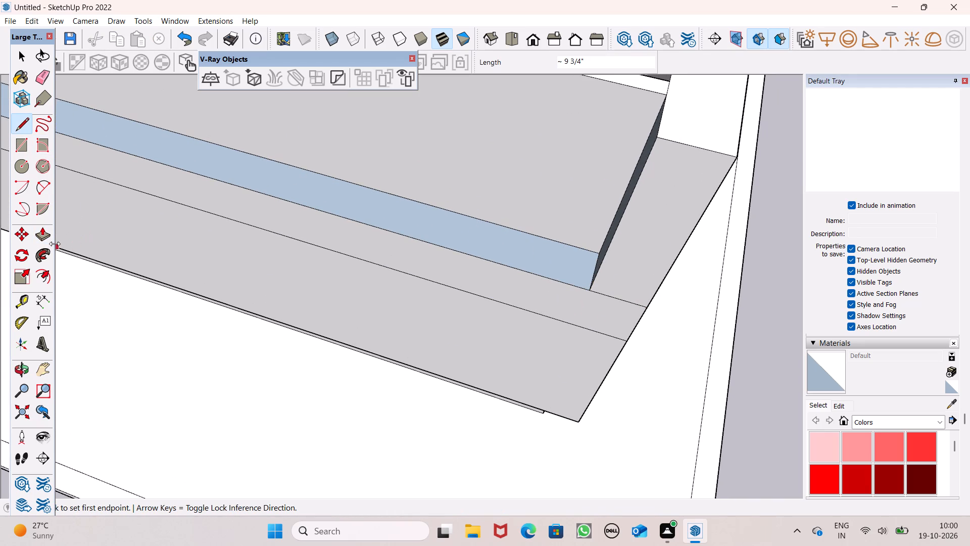
Push/Pull the projecting end face above the new edge inward 8 1/4", flush with the long side's recessed outer face.
{"action": "left_click", "coordinate": [49, 239]}
{"action": "scroll", "coordinate": [501, 210], "scroll_direction": "down", "scroll_amount": 6}
{"action": "scroll", "coordinate": [550, 206], "scroll_direction": "down", "scroll_amount": 4}
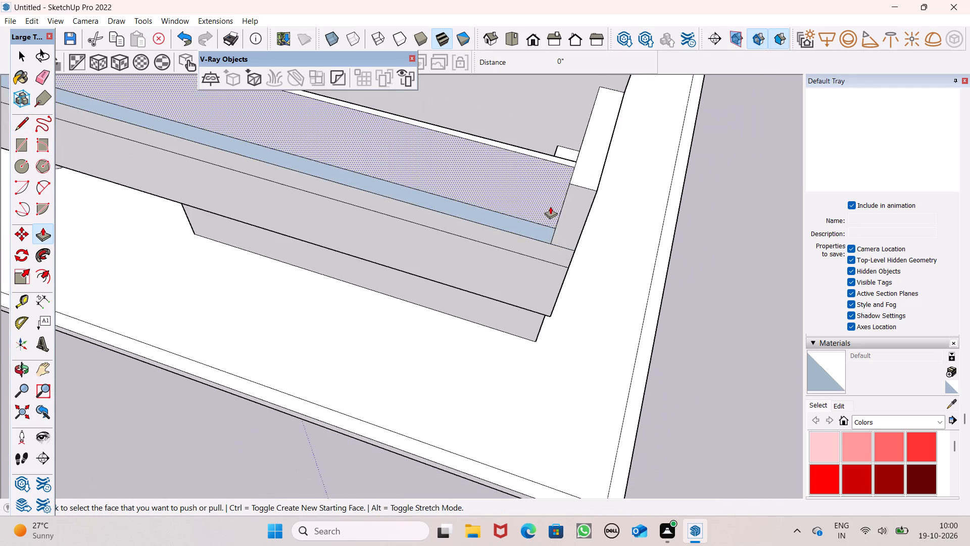
{"action": "middle_click_drag", "start_coordinate": [551, 207], "coordinate": [546, 194]}
{"action": "scroll", "coordinate": [574, 217], "scroll_direction": "up", "scroll_amount": 6}
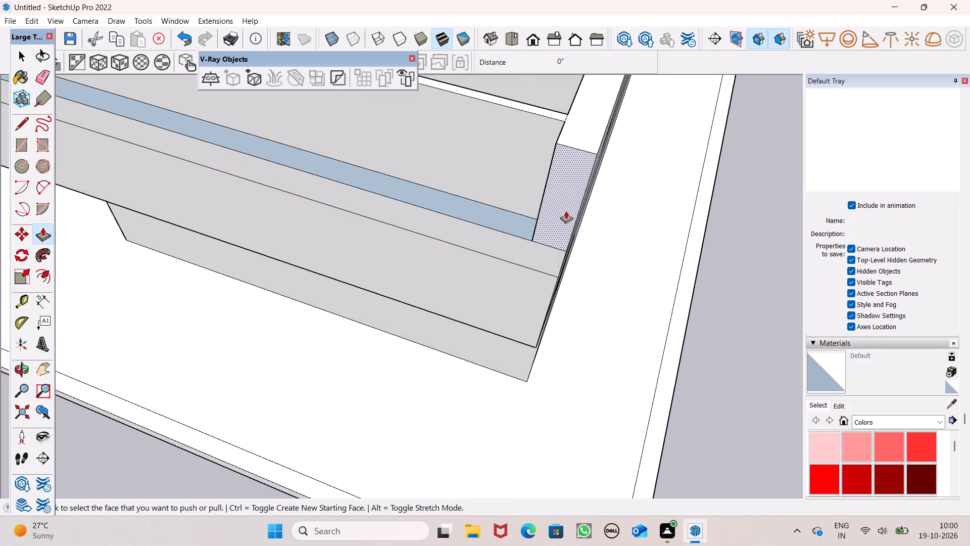
{"action": "scroll", "coordinate": [562, 204], "scroll_direction": "up", "scroll_amount": 6}
{"action": "middle_click_drag", "start_coordinate": [567, 200], "coordinate": [712, 232]}
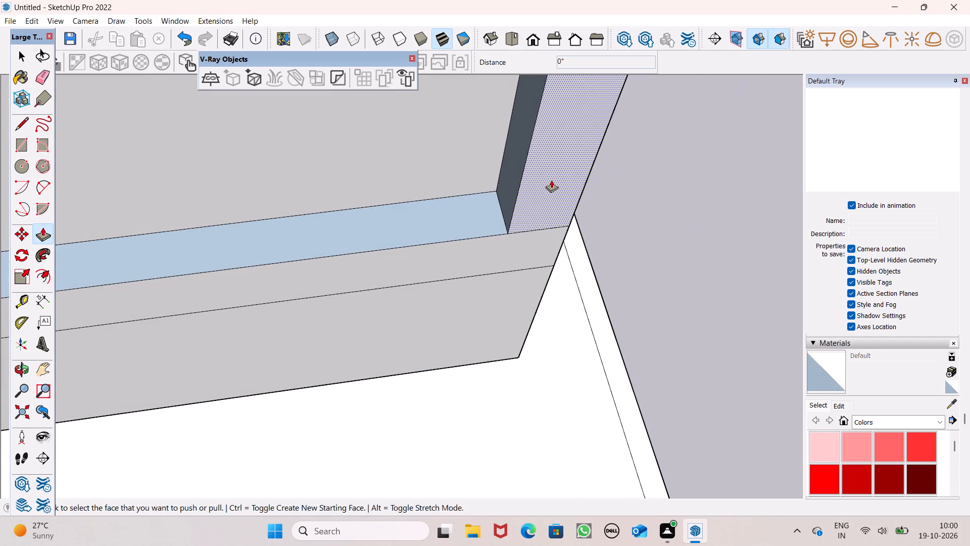
{"action": "left_click_drag", "start_coordinate": [551, 180], "coordinate": [483, 153]}
Draw an edge about 3' 9 5/8" long at ledge level across the short return's outer face to the building wall.
{"action": "scroll", "coordinate": [472, 195], "scroll_direction": "down", "scroll_amount": 6}
{"action": "middle_click_drag", "start_coordinate": [519, 229], "coordinate": [244, 244]}
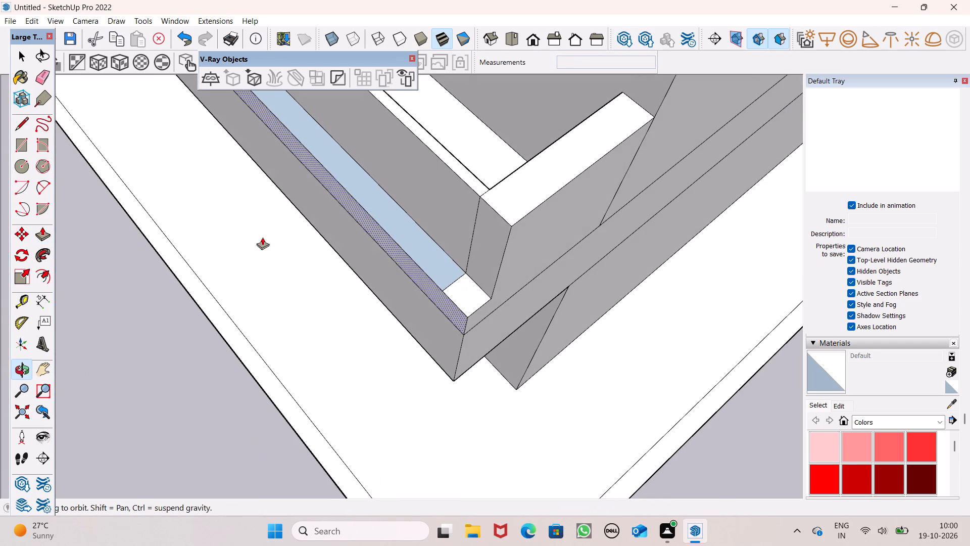
{"action": "scroll", "coordinate": [486, 263], "scroll_direction": "up", "scroll_amount": 2}
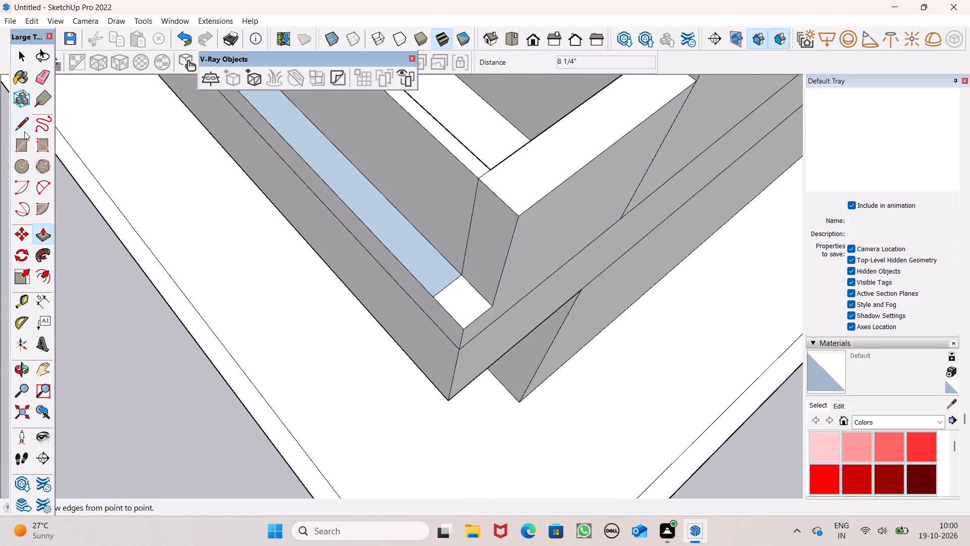
{"action": "left_click", "coordinate": [23, 128]}
{"action": "scroll", "coordinate": [333, 216], "scroll_direction": "down", "scroll_amount": 4}
{"action": "middle_click_drag", "start_coordinate": [547, 290], "coordinate": [475, 216]}
{"action": "scroll", "coordinate": [447, 245], "scroll_direction": "up", "scroll_amount": 4}
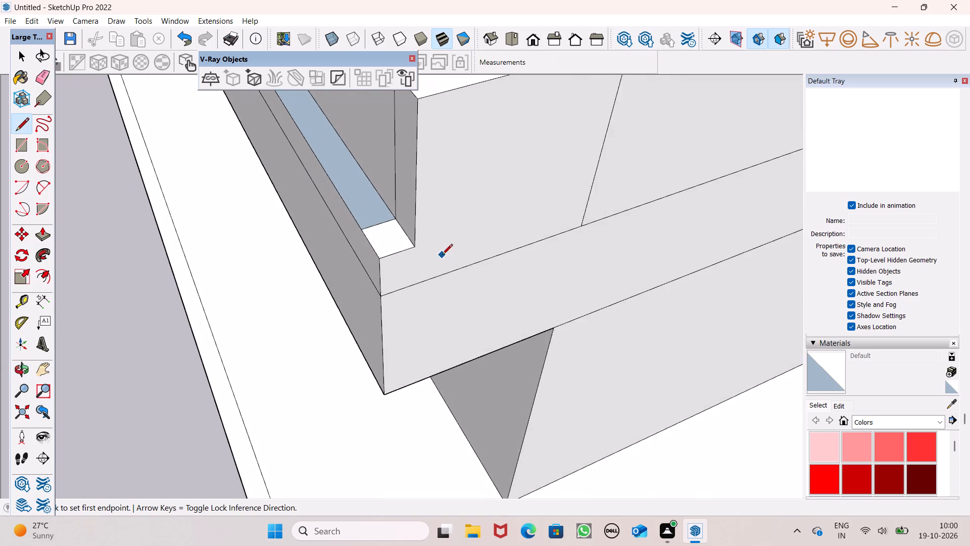
{"action": "scroll", "coordinate": [442, 255], "scroll_direction": "up", "scroll_amount": 1}
{"action": "left_click_drag", "start_coordinate": [409, 246], "coordinate": [456, 232]}
{"action": "left_click", "coordinate": [608, 178]}
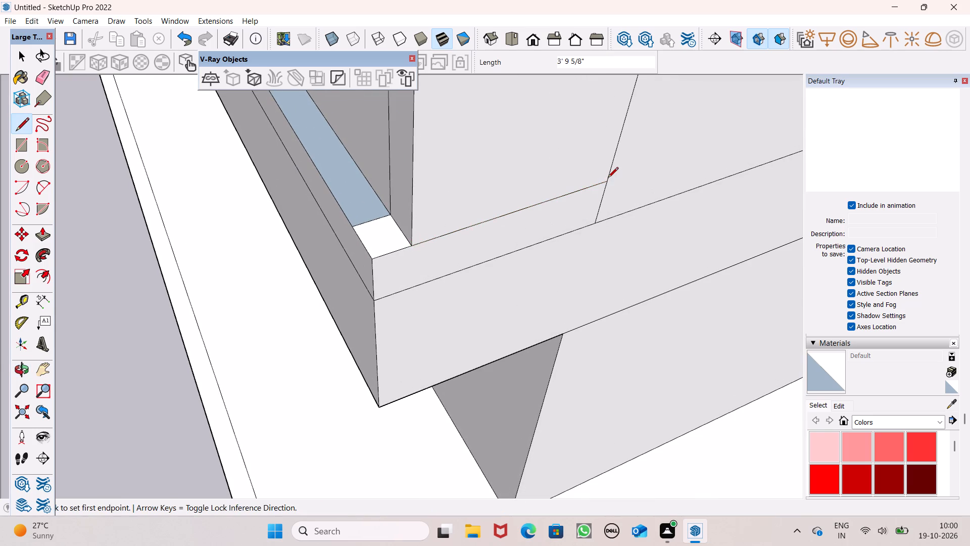
Push/Pull the short return's outer face above the new edge inward about 7 1/4", leaving a ledge.
{"action": "scroll", "coordinate": [502, 224], "scroll_direction": "down", "scroll_amount": 5}
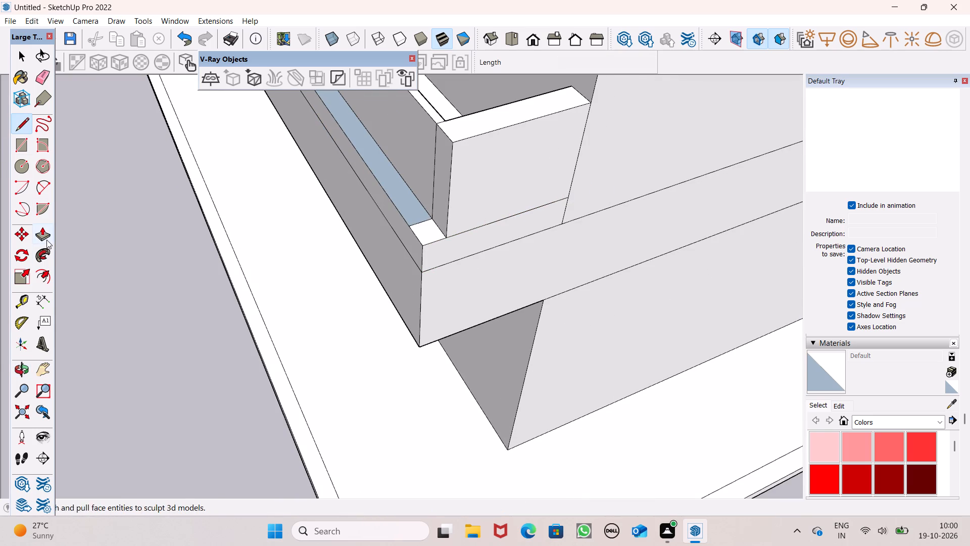
{"action": "left_click", "coordinate": [46, 239]}
{"action": "scroll", "coordinate": [392, 189], "scroll_direction": "down", "scroll_amount": 4}
{"action": "middle_click_drag", "start_coordinate": [405, 208], "coordinate": [461, 302]}
{"action": "scroll", "coordinate": [464, 271], "scroll_direction": "up", "scroll_amount": 5}
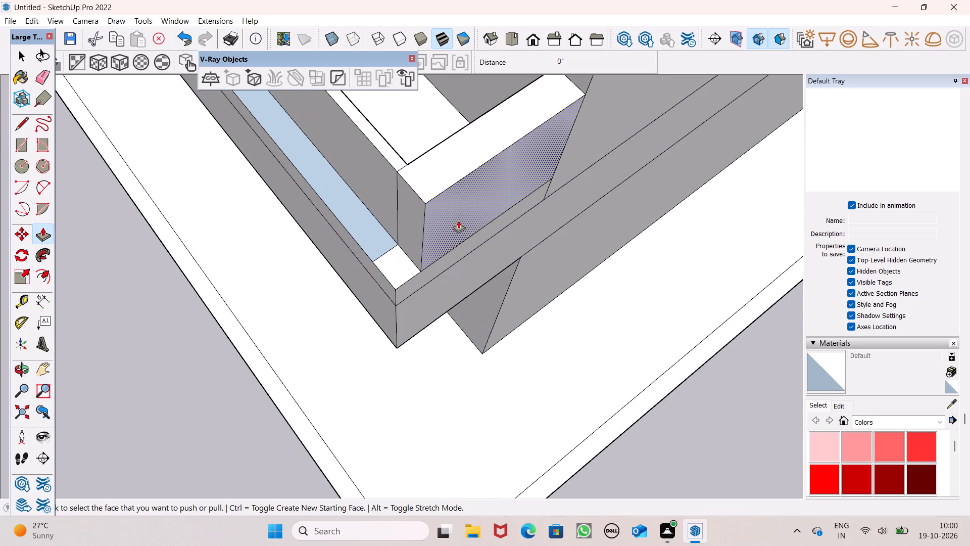
{"action": "left_click_drag", "start_coordinate": [460, 221], "coordinate": [449, 207]}
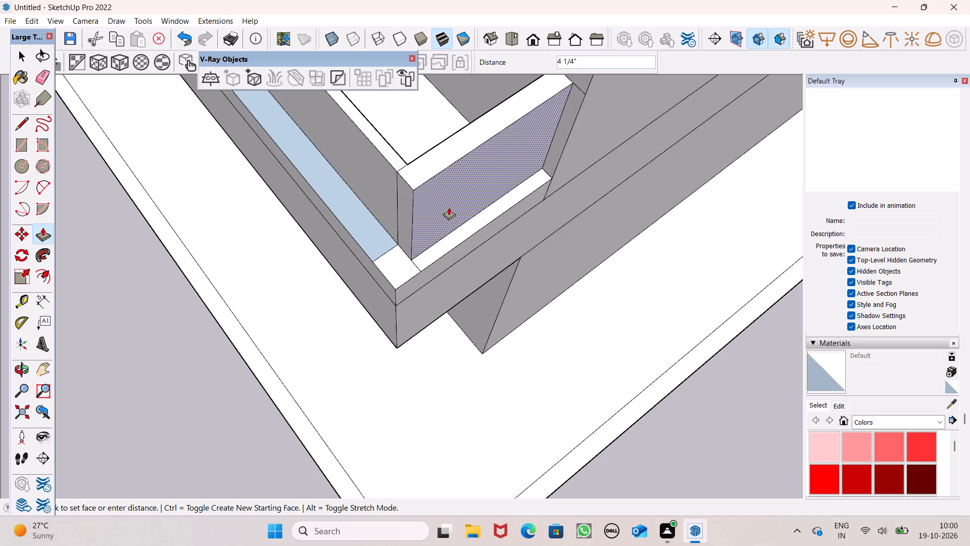
{"action": "left_click_drag", "start_coordinate": [449, 207], "coordinate": [445, 197]}
Examine the recessed lower canopy parapet and the rest of the building from several sides.
{"action": "scroll", "coordinate": [471, 207], "scroll_direction": "down", "scroll_amount": 4}
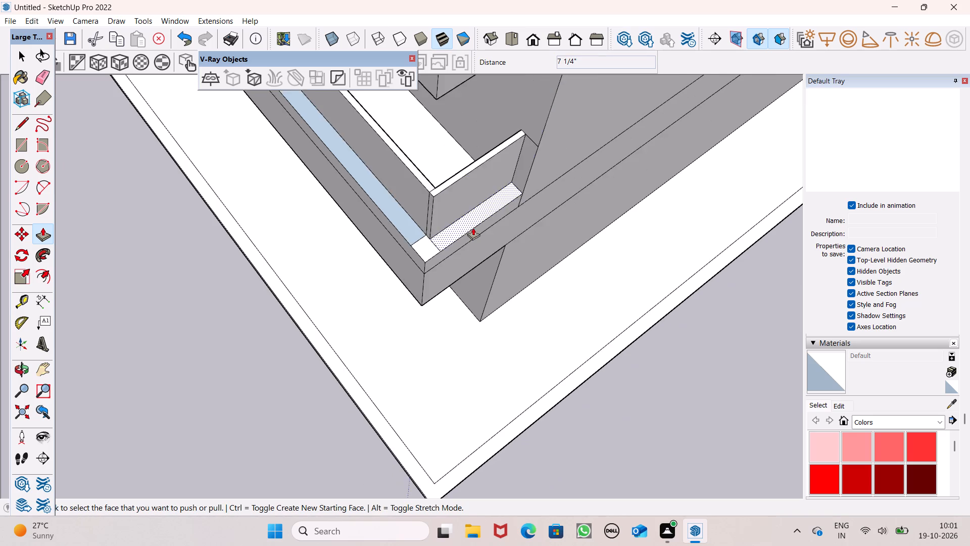
{"action": "scroll", "coordinate": [473, 227], "scroll_direction": "down", "scroll_amount": 6}
{"action": "middle_click_drag", "start_coordinate": [475, 235], "coordinate": [697, 206]}
{"action": "scroll", "coordinate": [698, 194], "scroll_direction": "down", "scroll_amount": 1}
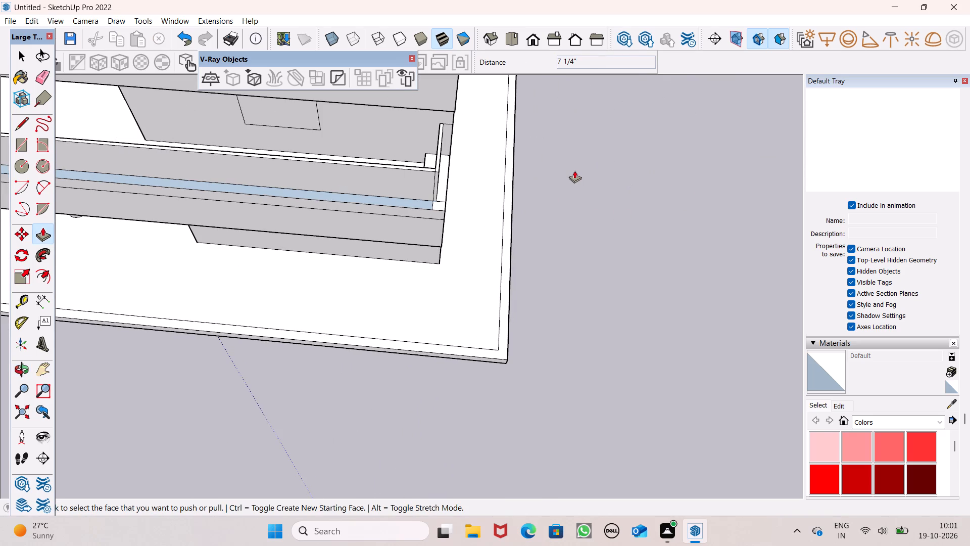
{"action": "scroll", "coordinate": [577, 168], "scroll_direction": "down", "scroll_amount": 4}
{"action": "scroll", "coordinate": [304, 175], "scroll_direction": "down", "scroll_amount": 2}
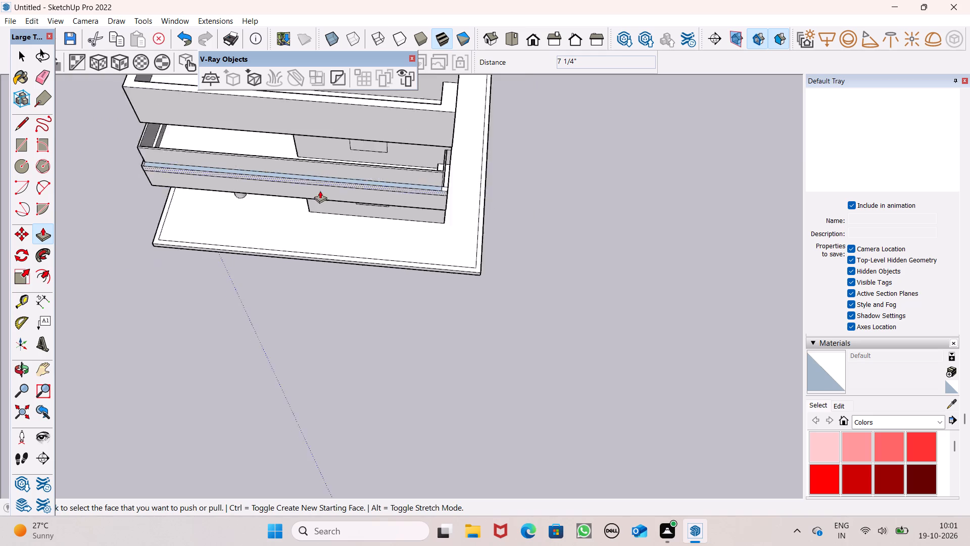
{"action": "scroll", "coordinate": [320, 191], "scroll_direction": "down", "scroll_amount": 3}
{"action": "middle_click_drag", "start_coordinate": [290, 213], "coordinate": [570, 147]}
{"action": "middle_click_drag", "start_coordinate": [434, 180], "coordinate": [519, 133]}
{"action": "scroll", "coordinate": [518, 132], "scroll_direction": "down", "scroll_amount": 3}
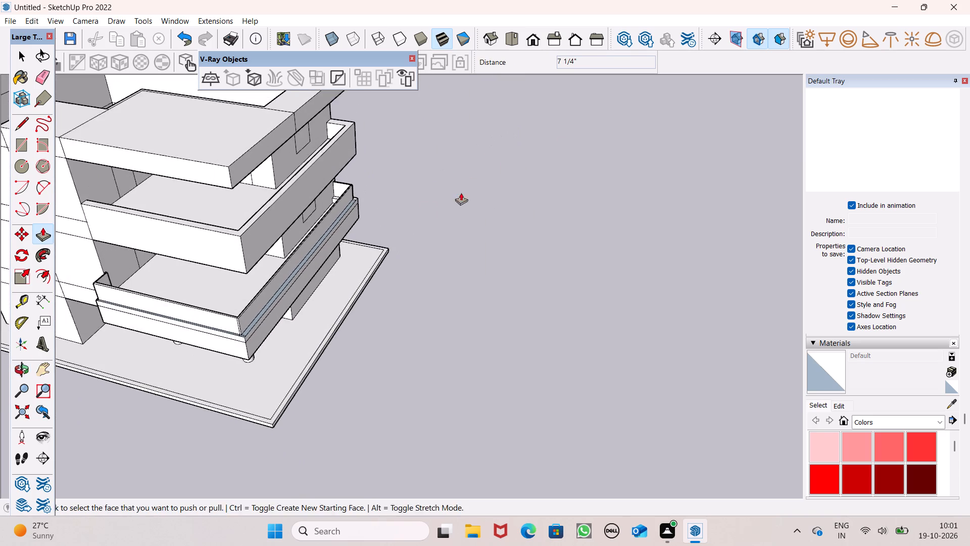
{"action": "middle_click_drag", "start_coordinate": [449, 202], "coordinate": [142, 200]}
{"action": "middle_click_drag", "start_coordinate": [613, 303], "coordinate": [329, 248]}
Erase the leftover edges across the ledge at the parapet corner and where the short return's former top meets the building wall.
{"action": "scroll", "coordinate": [400, 246], "scroll_direction": "up", "scroll_amount": 6}
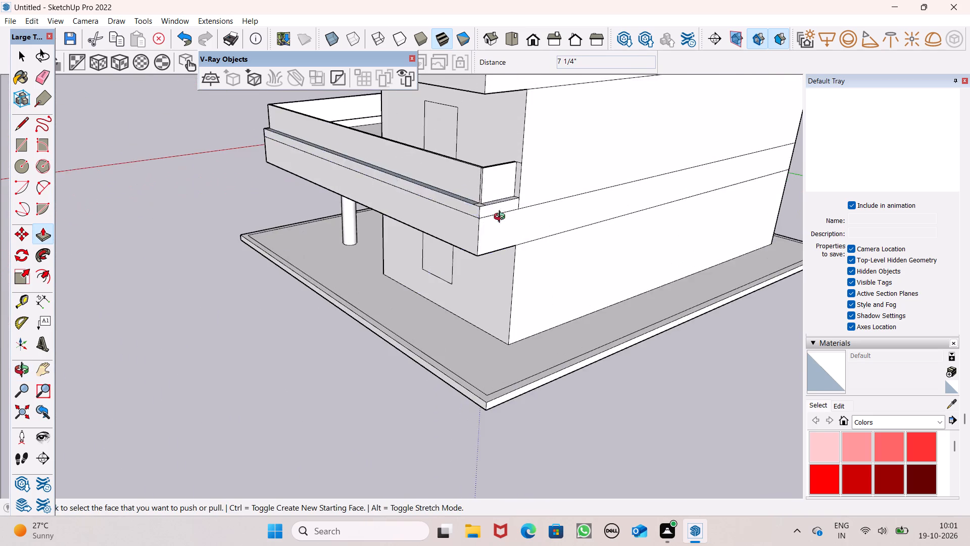
{"action": "middle_click_drag", "start_coordinate": [501, 214], "coordinate": [508, 280]}
{"action": "scroll", "coordinate": [518, 260], "scroll_direction": "up", "scroll_amount": 9}
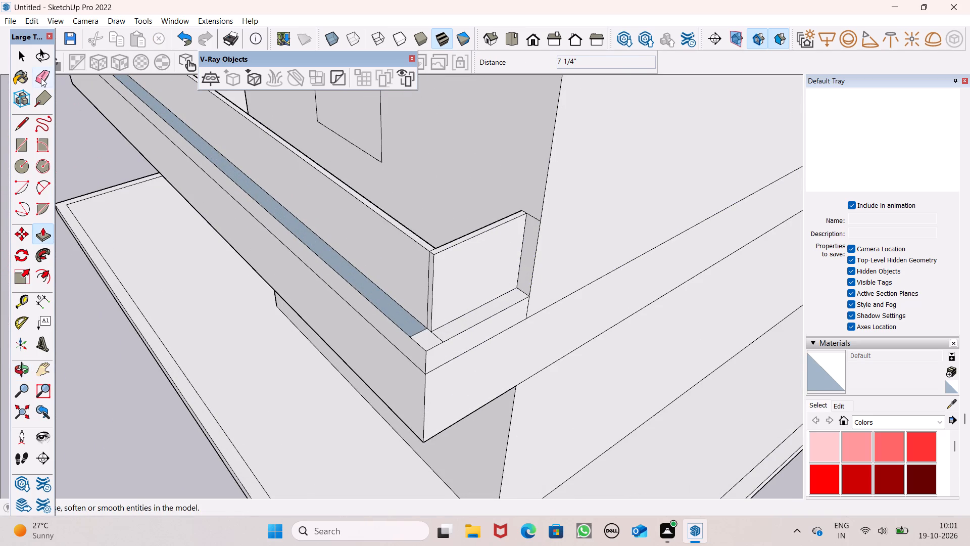
{"action": "left_click", "coordinate": [41, 77]}
{"action": "middle_click_drag", "start_coordinate": [435, 290], "coordinate": [458, 306]}
{"action": "scroll", "coordinate": [474, 353], "scroll_direction": "up", "scroll_amount": 7}
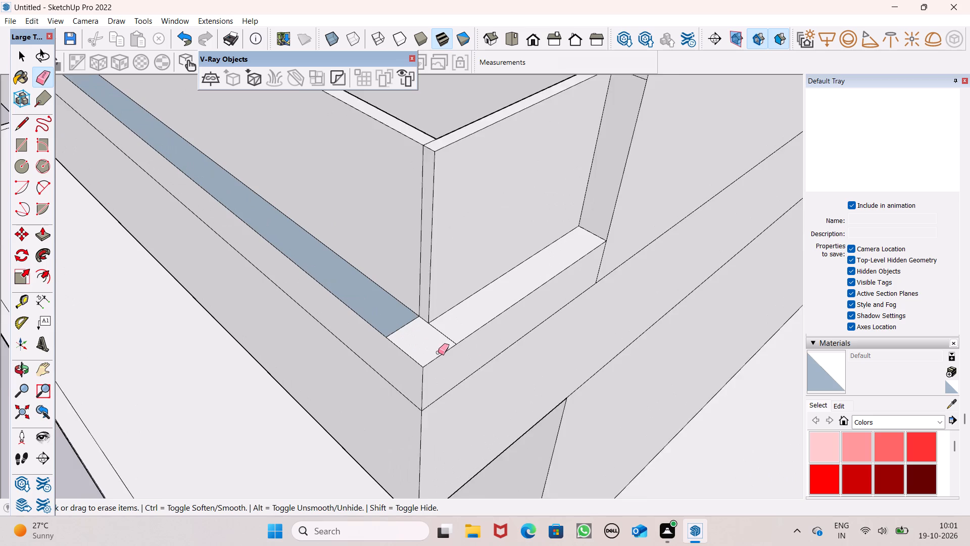
{"action": "scroll", "coordinate": [438, 352], "scroll_direction": "up", "scroll_amount": 2}
{"action": "left_click", "coordinate": [445, 334]}
{"action": "scroll", "coordinate": [629, 187], "scroll_direction": "down", "scroll_amount": 9}
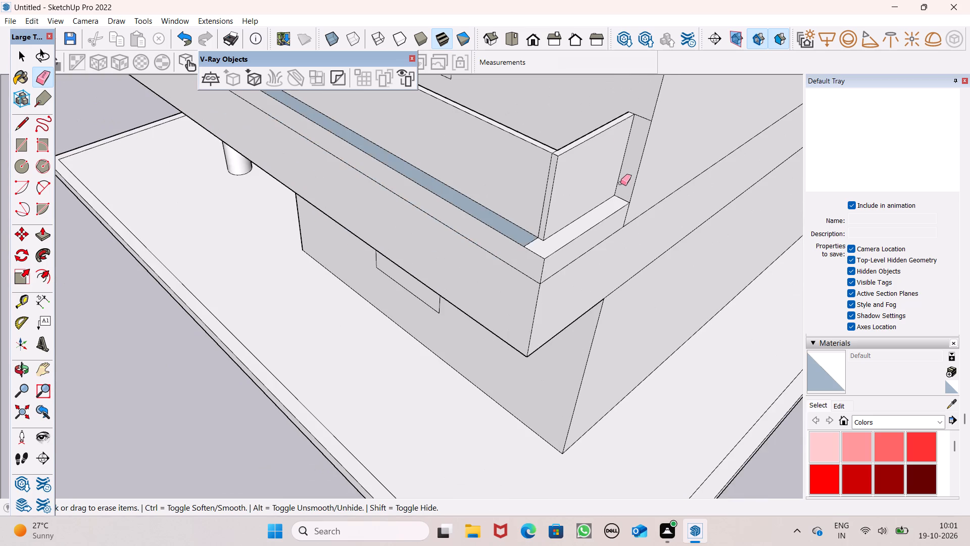
{"action": "scroll", "coordinate": [652, 115], "scroll_direction": "up", "scroll_amount": 3}
{"action": "left_click", "coordinate": [639, 117]}
Examine the short return's recessed face, its ledge and its junction with the building wall from different angles.
{"action": "scroll", "coordinate": [648, 134], "scroll_direction": "down", "scroll_amount": 5}
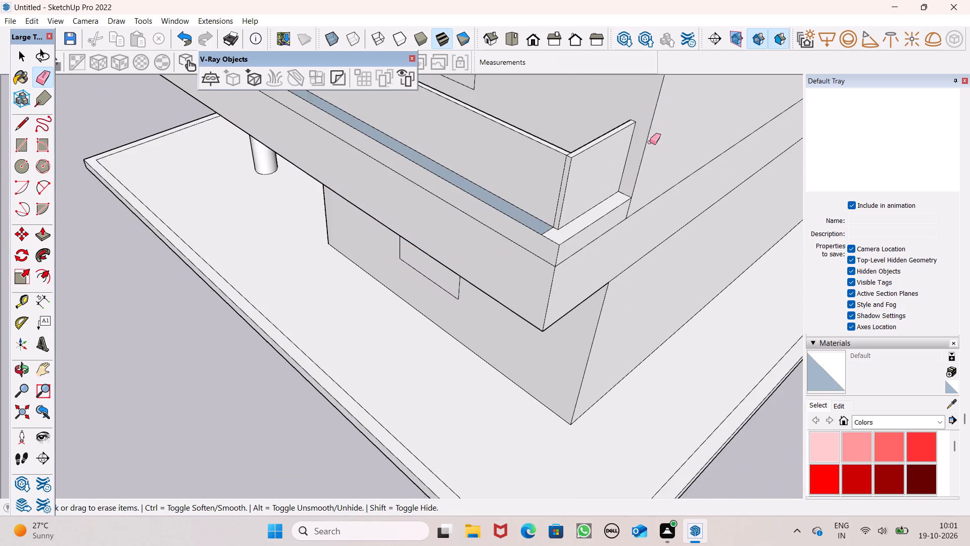
{"action": "middle_click_drag", "start_coordinate": [619, 180], "coordinate": [780, 170]}
{"action": "scroll", "coordinate": [611, 158], "scroll_direction": "up", "scroll_amount": 5}
{"action": "scroll", "coordinate": [591, 151], "scroll_direction": "down", "scroll_amount": 4}
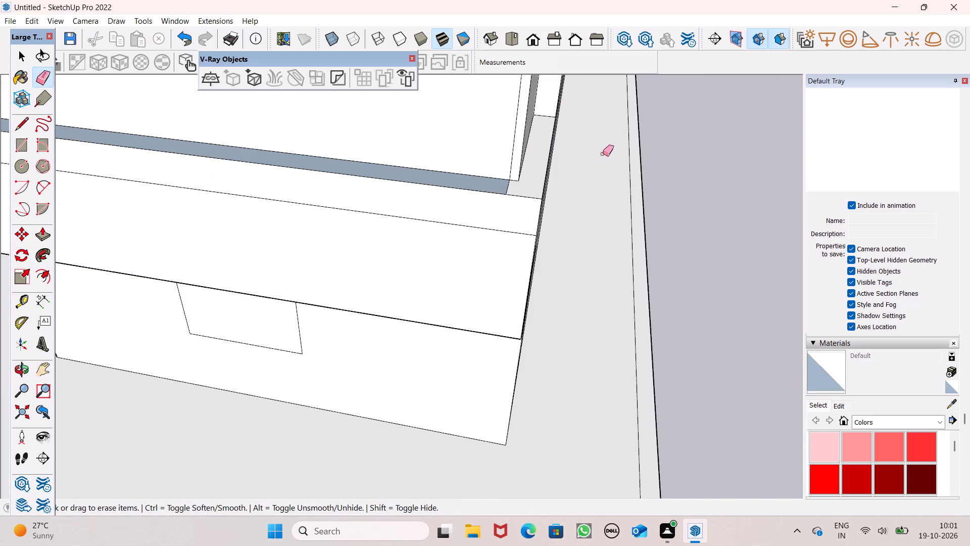
{"action": "scroll", "coordinate": [664, 148], "scroll_direction": "down", "scroll_amount": 4}
{"action": "middle_click_drag", "start_coordinate": [655, 170], "coordinate": [494, 168]}
{"action": "scroll", "coordinate": [494, 167], "scroll_direction": "up", "scroll_amount": 1}
{"action": "scroll", "coordinate": [560, 175], "scroll_direction": "up", "scroll_amount": 3}
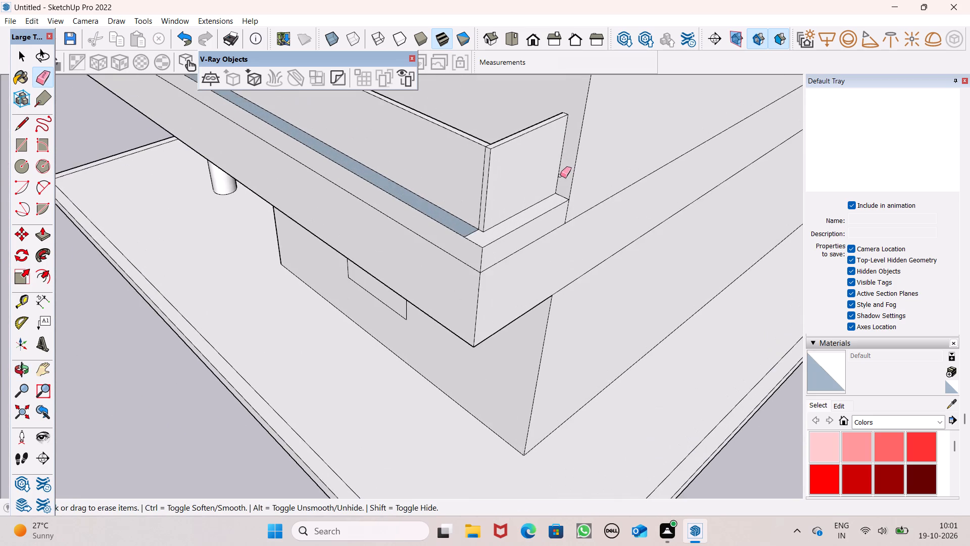
{"action": "scroll", "coordinate": [560, 175], "scroll_direction": "up", "scroll_amount": 3}
{"action": "middle_click_drag", "start_coordinate": [568, 181], "coordinate": [724, 184]}
{"action": "scroll", "coordinate": [749, 174], "scroll_direction": "up", "scroll_amount": 1}
{"action": "scroll", "coordinate": [678, 121], "scroll_direction": "down", "scroll_amount": 2}
{"action": "middle_click_drag", "start_coordinate": [594, 203], "coordinate": [593, 208]}
{"action": "scroll", "coordinate": [595, 203], "scroll_direction": "down", "scroll_amount": 2}
{"action": "middle_click_drag", "start_coordinate": [617, 216], "coordinate": [605, 232]}
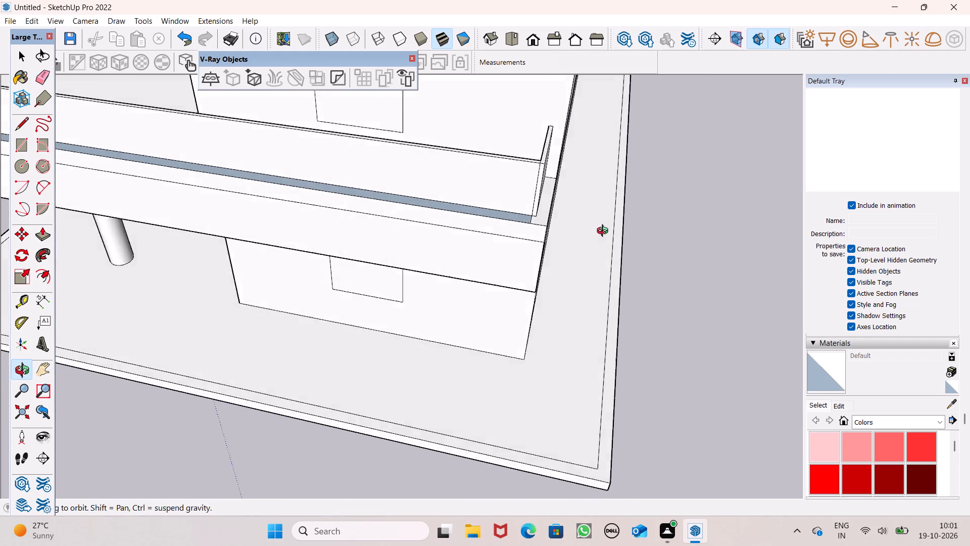
{"action": "middle_click_drag", "start_coordinate": [605, 232], "coordinate": [571, 250]}
{"action": "scroll", "coordinate": [516, 215], "scroll_direction": "up", "scroll_amount": 6}
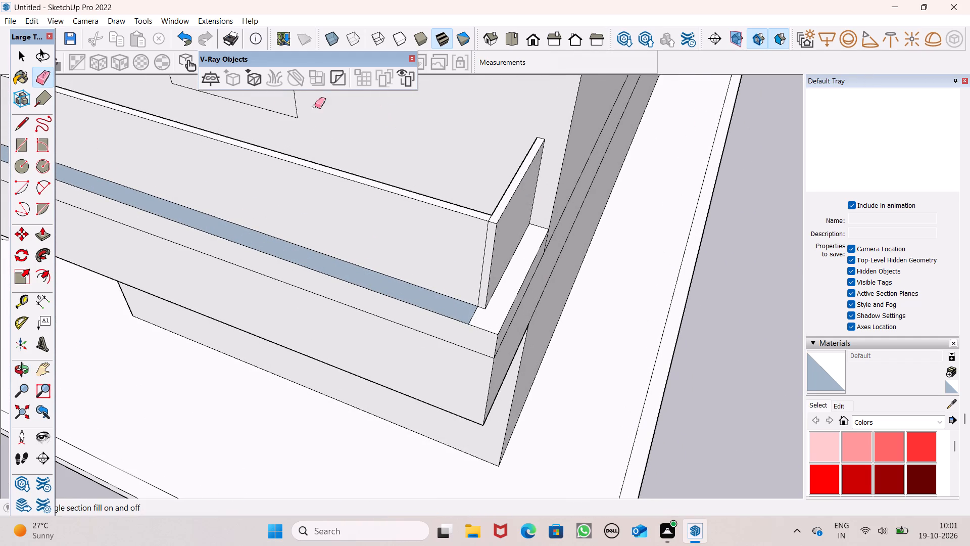
Draw an edge about 2 1/2" long across the short return's top from the parapet's inner corner to its outer edge.
{"action": "left_click", "coordinate": [30, 126]}
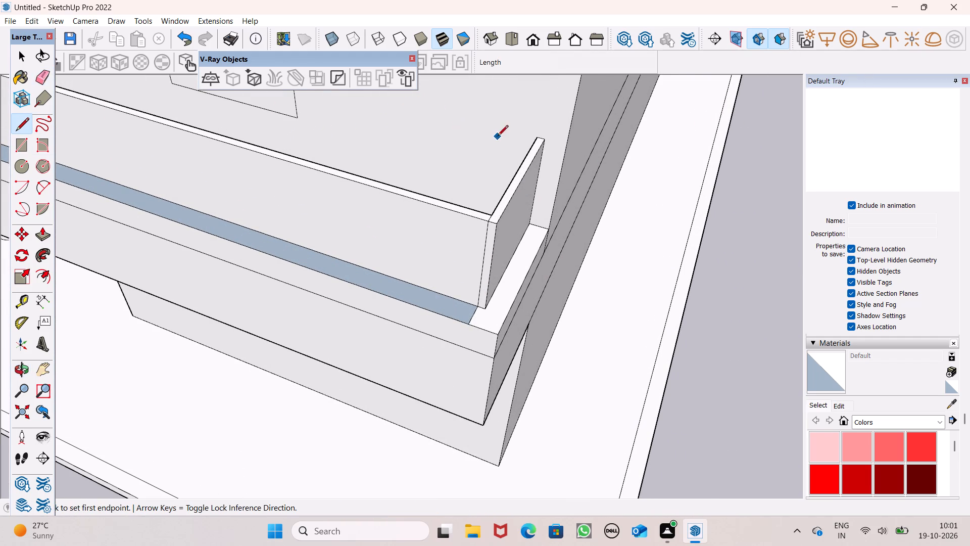
{"action": "scroll", "coordinate": [498, 137], "scroll_direction": "down", "scroll_amount": 2}
{"action": "middle_click_drag", "start_coordinate": [634, 250], "coordinate": [490, 275]}
{"action": "scroll", "coordinate": [640, 148], "scroll_direction": "down", "scroll_amount": 3}
{"action": "scroll", "coordinate": [444, 230], "scroll_direction": "up", "scroll_amount": 2}
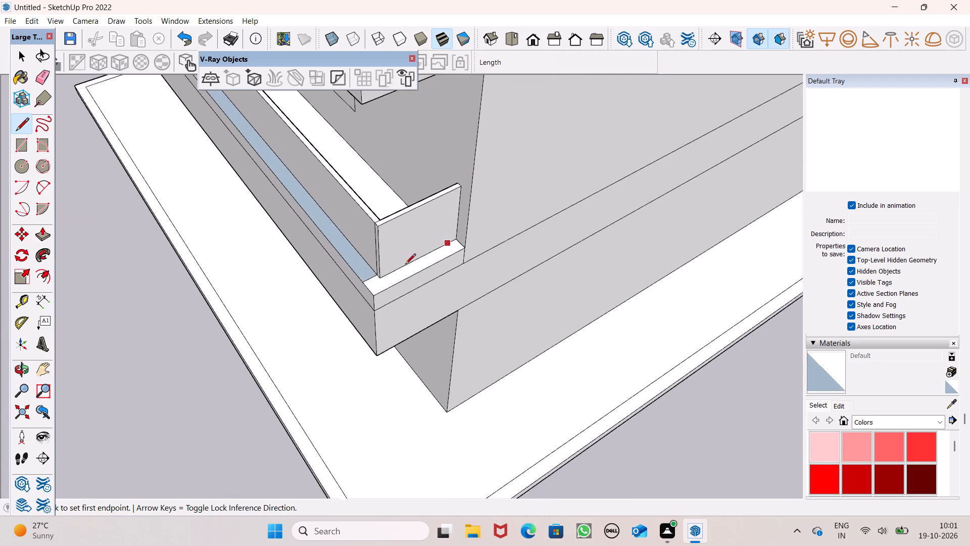
{"action": "scroll", "coordinate": [405, 265], "scroll_direction": "up", "scroll_amount": 2}
{"action": "scroll", "coordinate": [355, 251], "scroll_direction": "up", "scroll_amount": 5}
{"action": "middle_click_drag", "start_coordinate": [394, 202], "coordinate": [402, 250]}
{"action": "scroll", "coordinate": [394, 229], "scroll_direction": "up", "scroll_amount": 6}
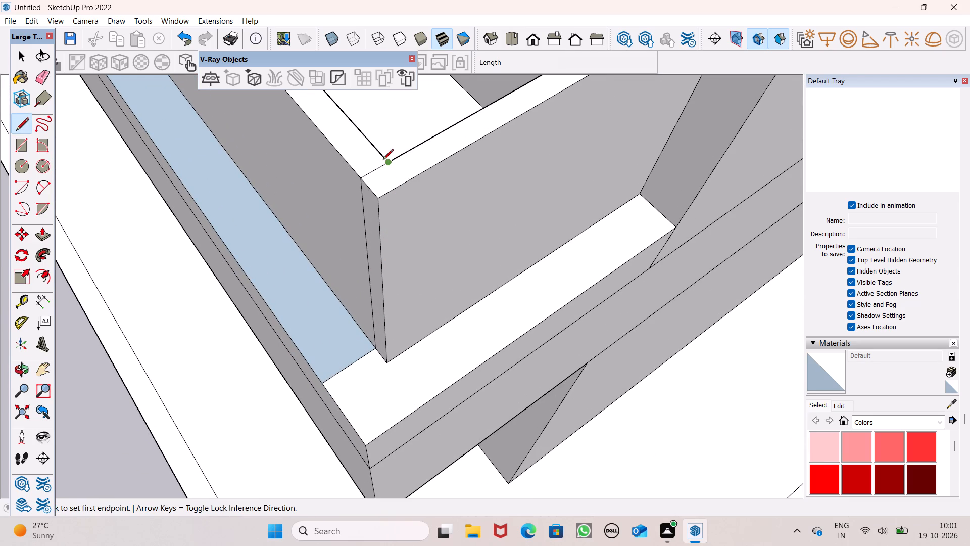
{"action": "left_click_drag", "start_coordinate": [386, 161], "coordinate": [386, 165]}
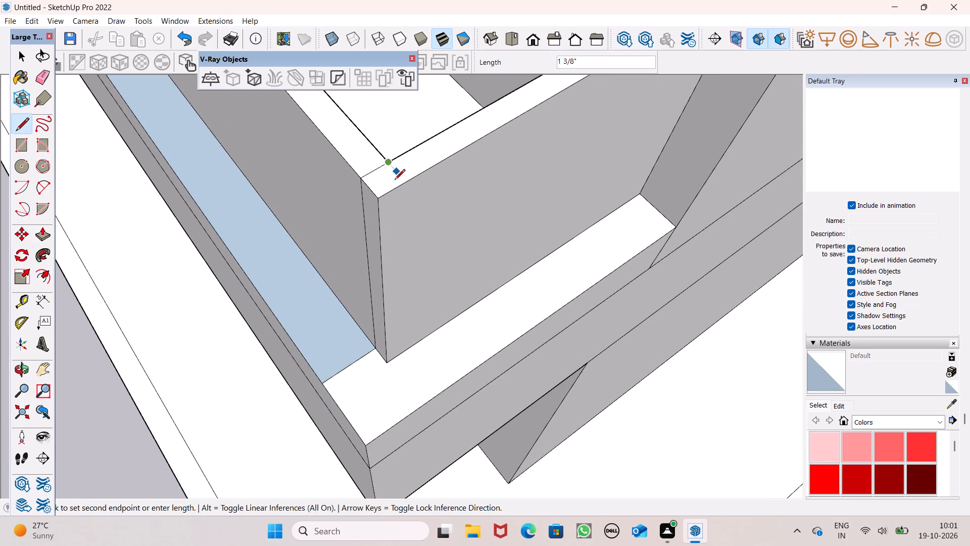
{"action": "left_click", "coordinate": [404, 180]}
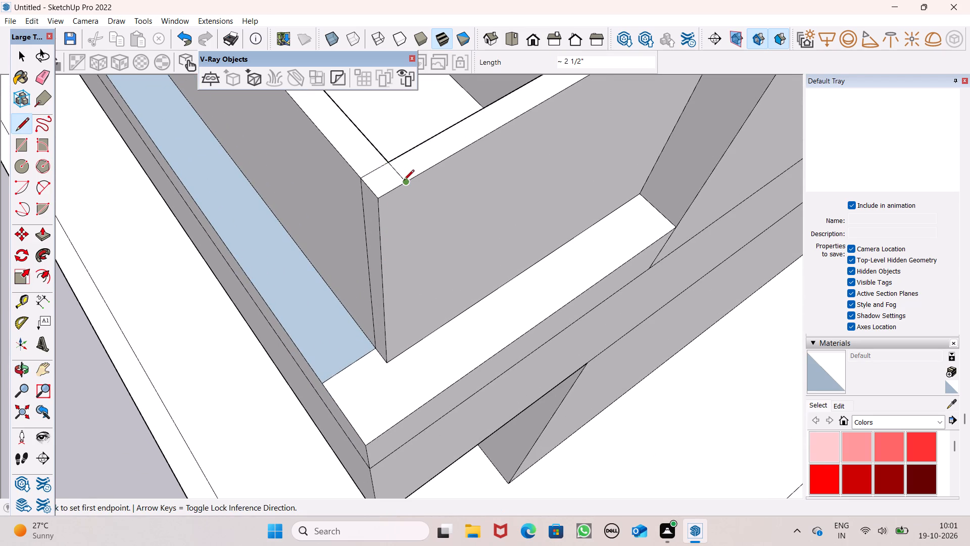
Draw a vertical 3' edge down the short return's outer face, from the new top edge's endpoint to the ledge.
{"action": "left_click", "coordinate": [403, 183]}
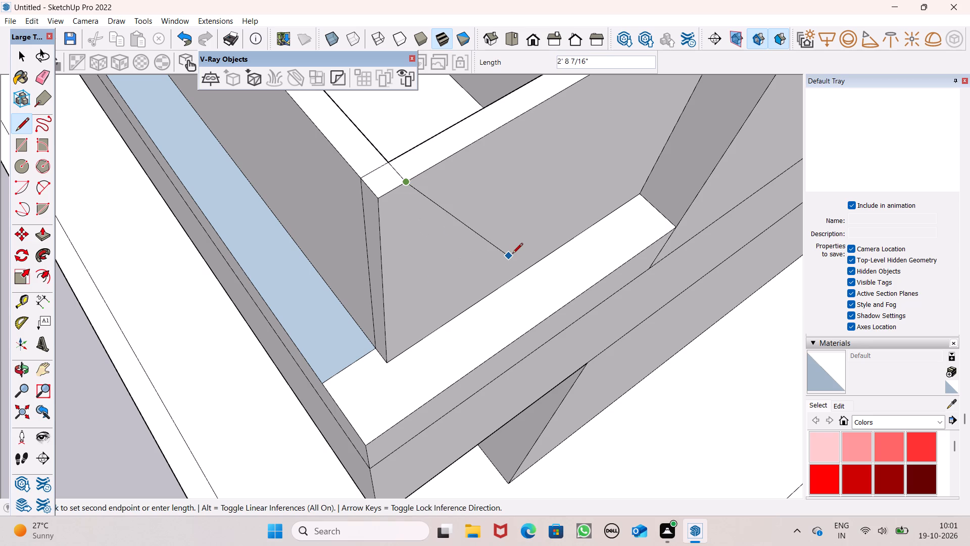
{"action": "scroll", "coordinate": [414, 353], "scroll_direction": "up", "scroll_amount": 4}
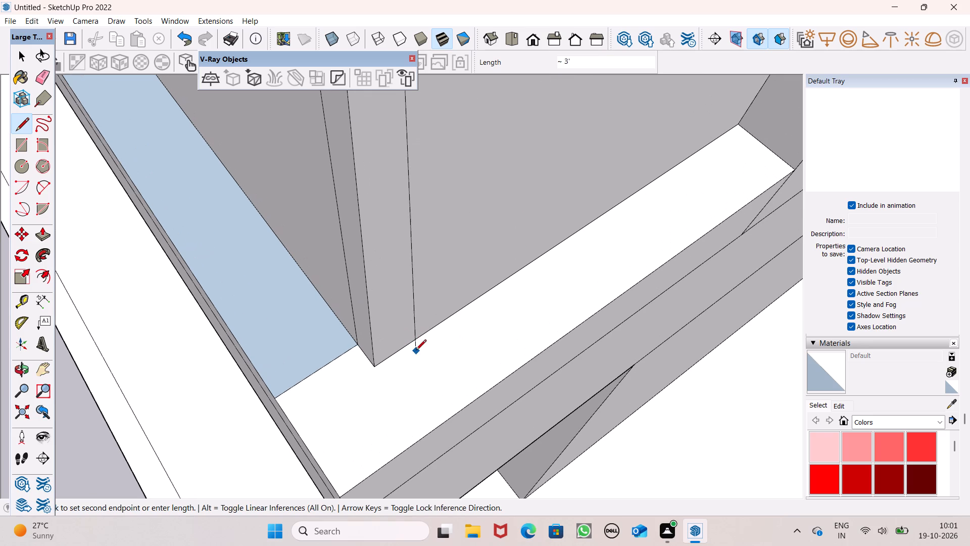
{"action": "left_click", "coordinate": [405, 353]}
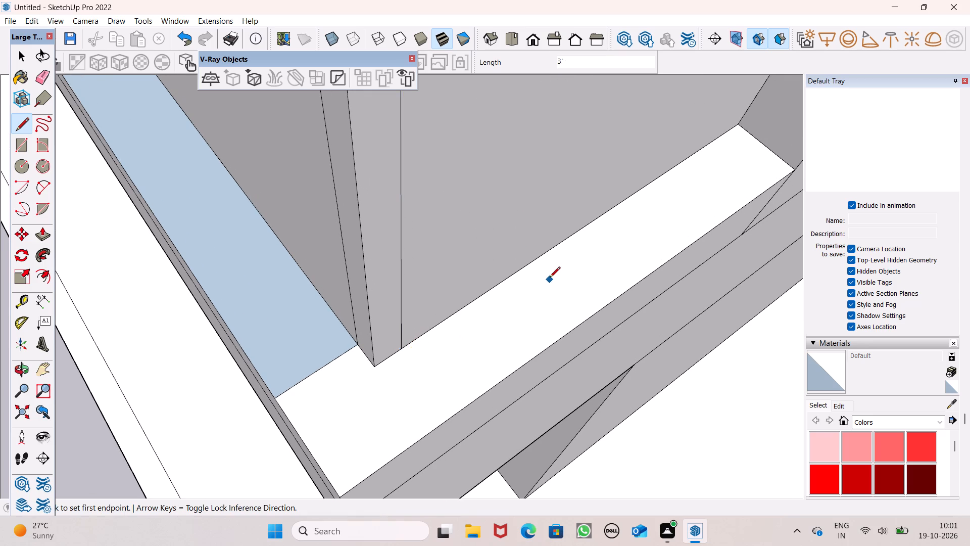
Draw an edge across the parapet's top at the next outer canopy corner, continuing from the inner corner to the outer edge.
{"action": "scroll", "coordinate": [550, 278], "scroll_direction": "down", "scroll_amount": 10}
{"action": "middle_click_drag", "start_coordinate": [535, 312], "coordinate": [435, 294]}
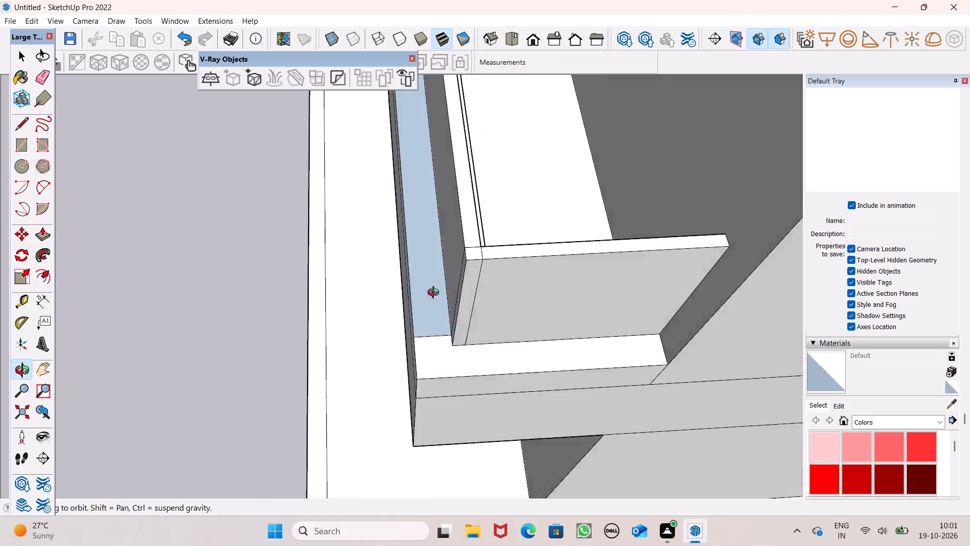
{"action": "middle_click_drag", "start_coordinate": [435, 294], "coordinate": [599, 265]}
{"action": "scroll", "coordinate": [652, 265], "scroll_direction": "up", "scroll_amount": 1}
{"action": "scroll", "coordinate": [748, 315], "scroll_direction": "down", "scroll_amount": 6}
{"action": "middle_click_drag", "start_coordinate": [482, 324], "coordinate": [741, 324]}
{"action": "scroll", "coordinate": [744, 322], "scroll_direction": "up", "scroll_amount": 1}
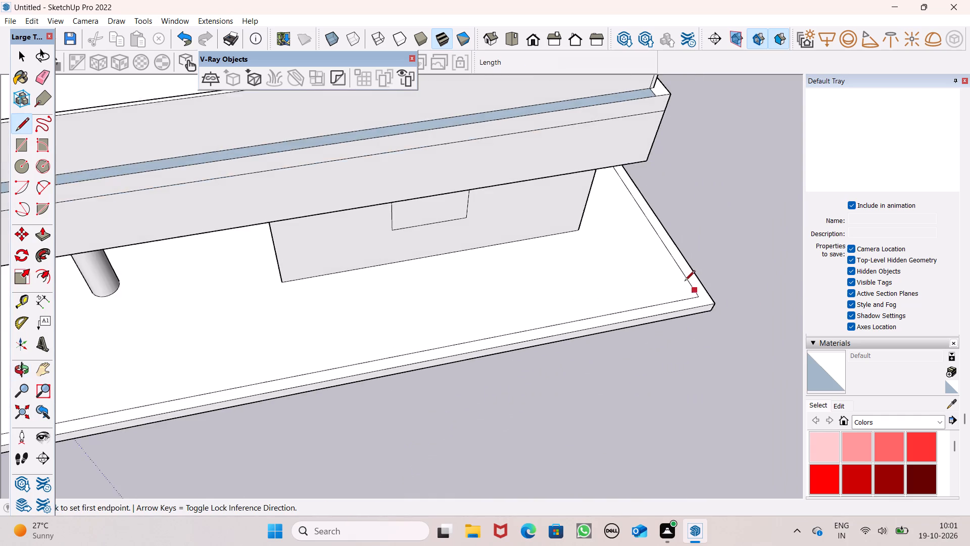
{"action": "scroll", "coordinate": [684, 280], "scroll_direction": "down", "scroll_amount": 4}
{"action": "scroll", "coordinate": [581, 252], "scroll_direction": "down", "scroll_amount": 3}
{"action": "middle_click_drag", "start_coordinate": [336, 264], "coordinate": [575, 265]}
{"action": "scroll", "coordinate": [403, 322], "scroll_direction": "up", "scroll_amount": 6}
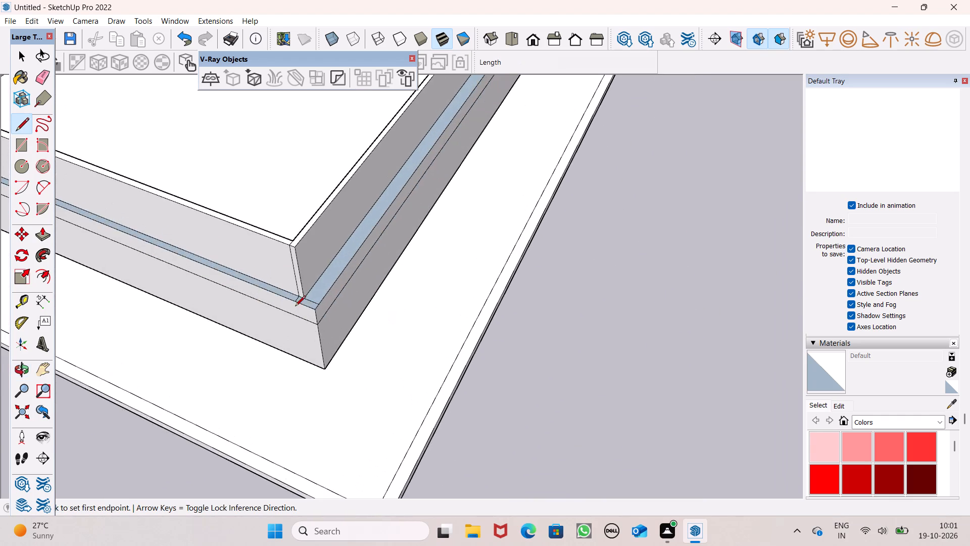
{"action": "middle_click_drag", "start_coordinate": [315, 312], "coordinate": [384, 319]}
{"action": "scroll", "coordinate": [375, 295], "scroll_direction": "up", "scroll_amount": 6}
{"action": "middle_click_drag", "start_coordinate": [376, 298], "coordinate": [355, 335]}
{"action": "scroll", "coordinate": [357, 331], "scroll_direction": "up", "scroll_amount": 4}
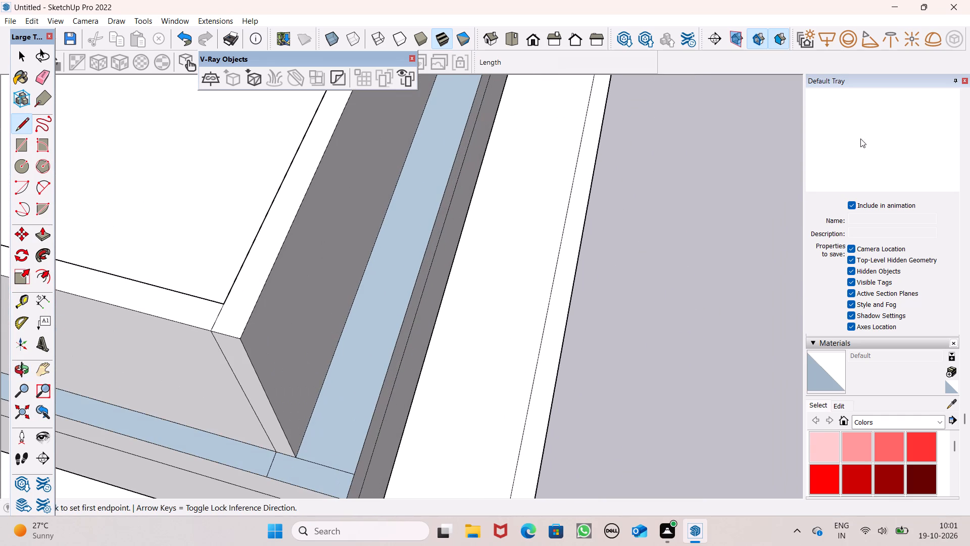
{"action": "scroll", "coordinate": [728, 66], "scroll_direction": "down", "scroll_amount": 4}
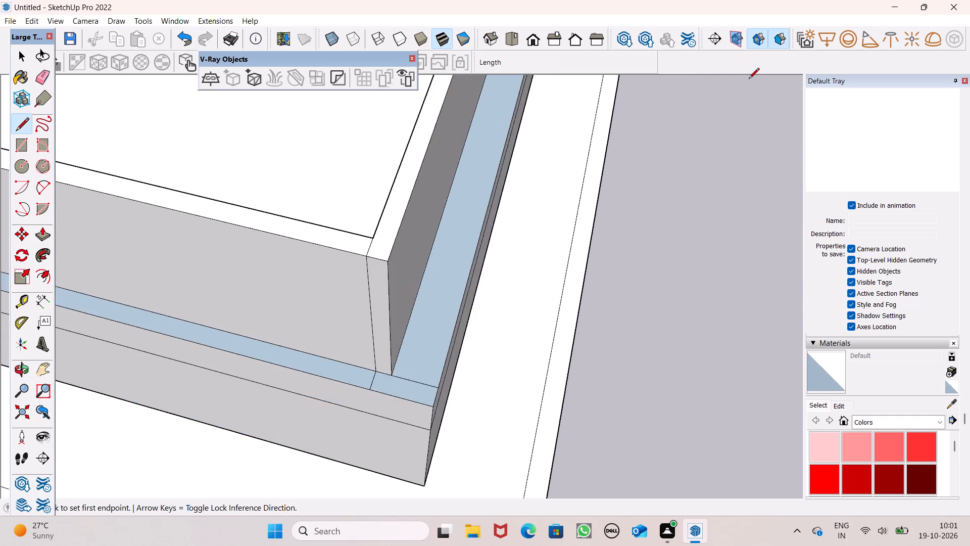
{"action": "scroll", "coordinate": [746, 83], "scroll_direction": "down", "scroll_amount": 3}
{"action": "middle_click_drag", "start_coordinate": [745, 108], "coordinate": [567, 118]}
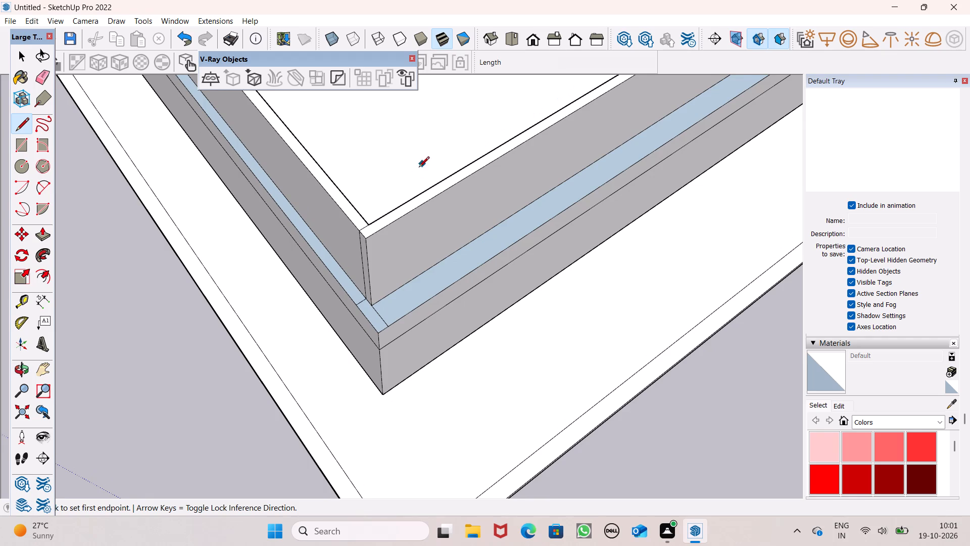
{"action": "scroll", "coordinate": [390, 201], "scroll_direction": "up", "scroll_amount": 10}
{"action": "left_click", "coordinate": [346, 218]}
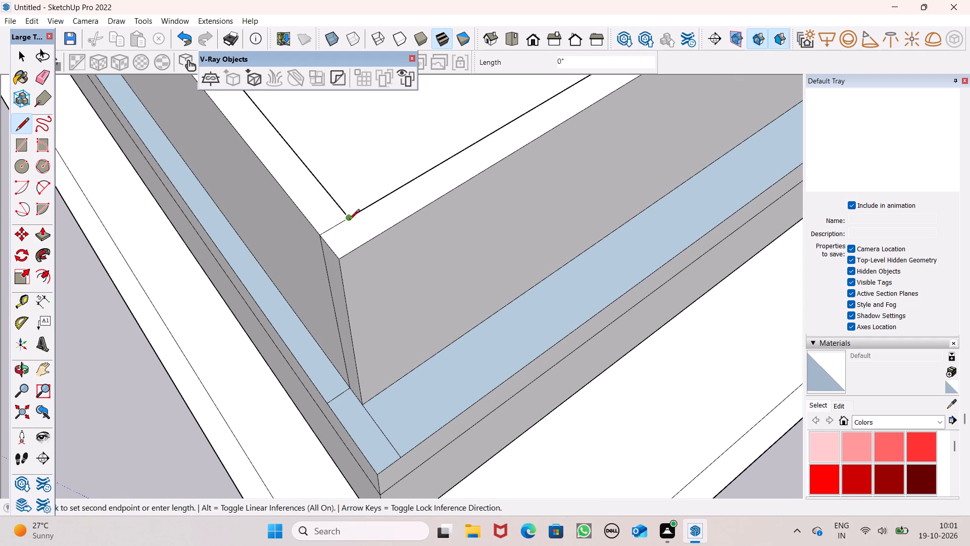
{"action": "left_click", "coordinate": [365, 243]}
Draw a vertical 3' edge from the new edge's outer endpoint down the parapet face to the ledge.
{"action": "left_click", "coordinate": [368, 245]}
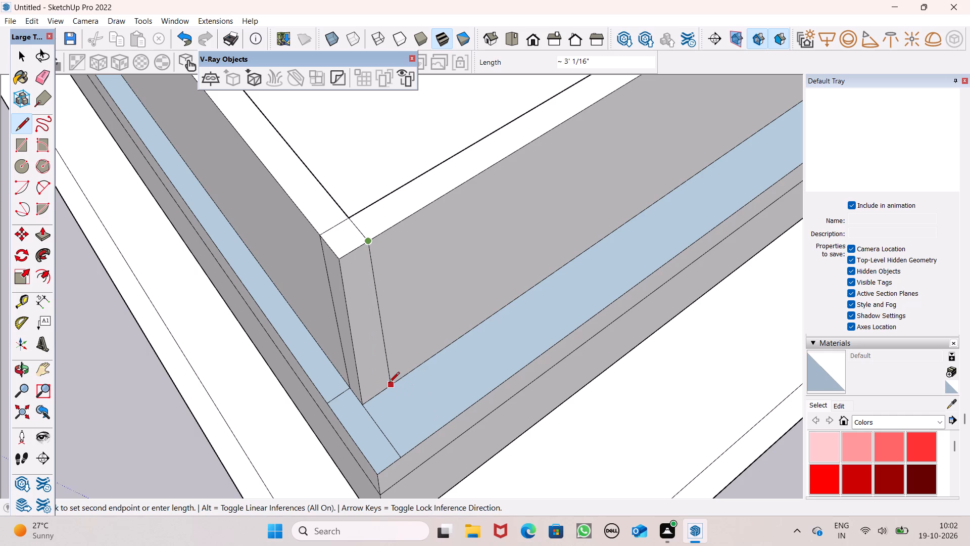
{"action": "scroll", "coordinate": [407, 302], "scroll_direction": "down", "scroll_amount": 2}
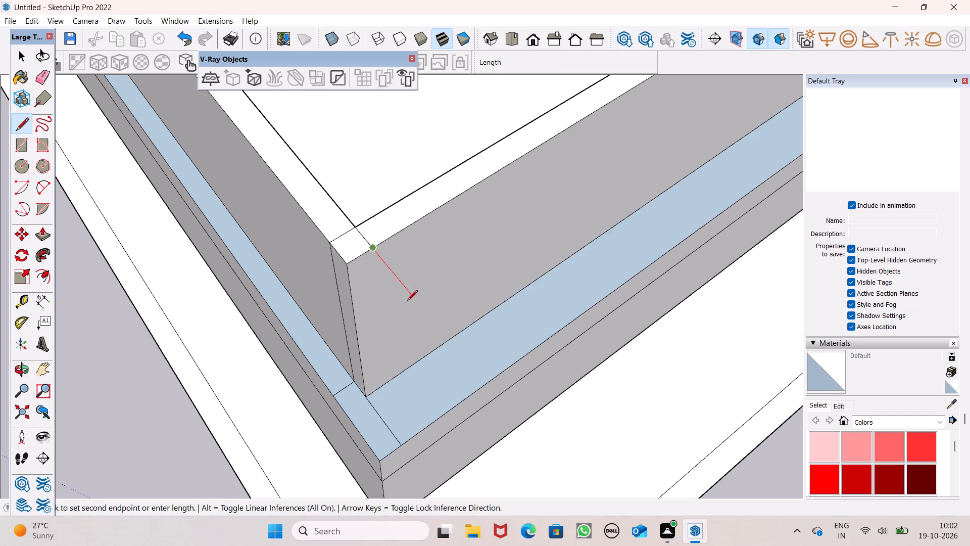
{"action": "scroll", "coordinate": [407, 301], "scroll_direction": "down", "scroll_amount": 3}
{"action": "scroll", "coordinate": [420, 372], "scroll_direction": "up", "scroll_amount": 11}
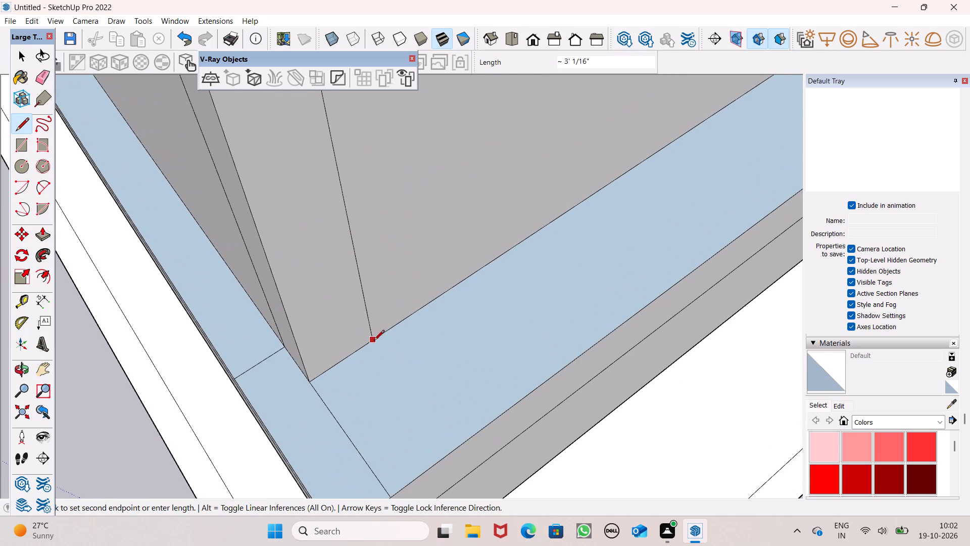
{"action": "scroll", "coordinate": [377, 361], "scroll_direction": "down", "scroll_amount": 7}
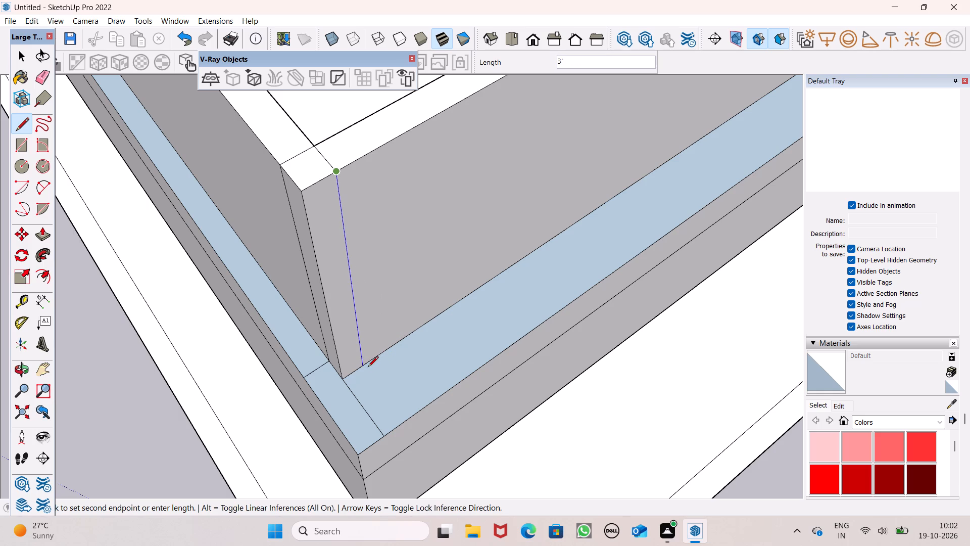
{"action": "left_click", "coordinate": [368, 368]}
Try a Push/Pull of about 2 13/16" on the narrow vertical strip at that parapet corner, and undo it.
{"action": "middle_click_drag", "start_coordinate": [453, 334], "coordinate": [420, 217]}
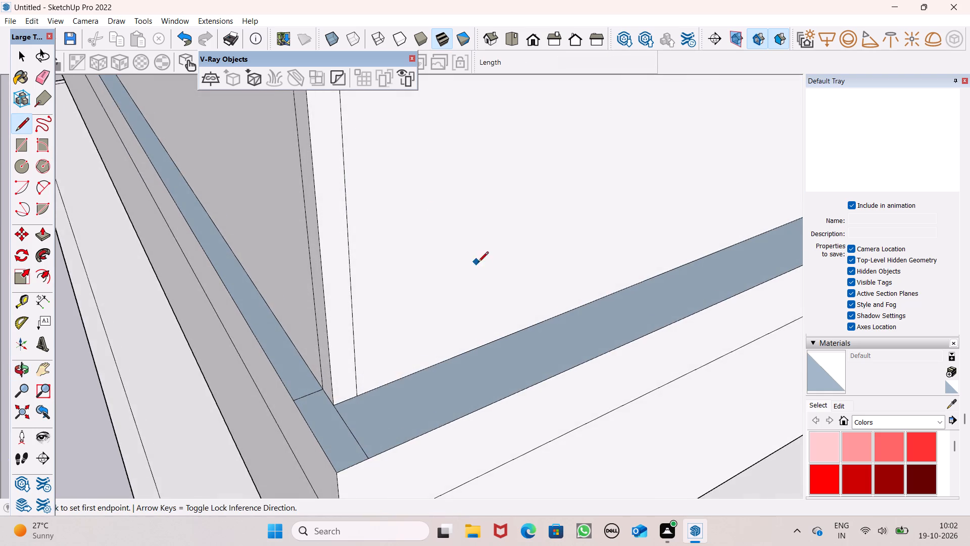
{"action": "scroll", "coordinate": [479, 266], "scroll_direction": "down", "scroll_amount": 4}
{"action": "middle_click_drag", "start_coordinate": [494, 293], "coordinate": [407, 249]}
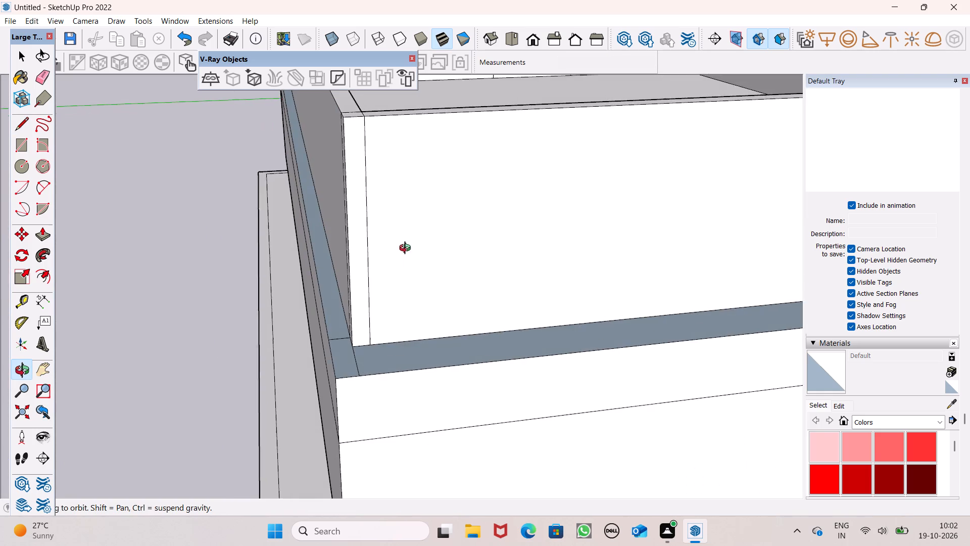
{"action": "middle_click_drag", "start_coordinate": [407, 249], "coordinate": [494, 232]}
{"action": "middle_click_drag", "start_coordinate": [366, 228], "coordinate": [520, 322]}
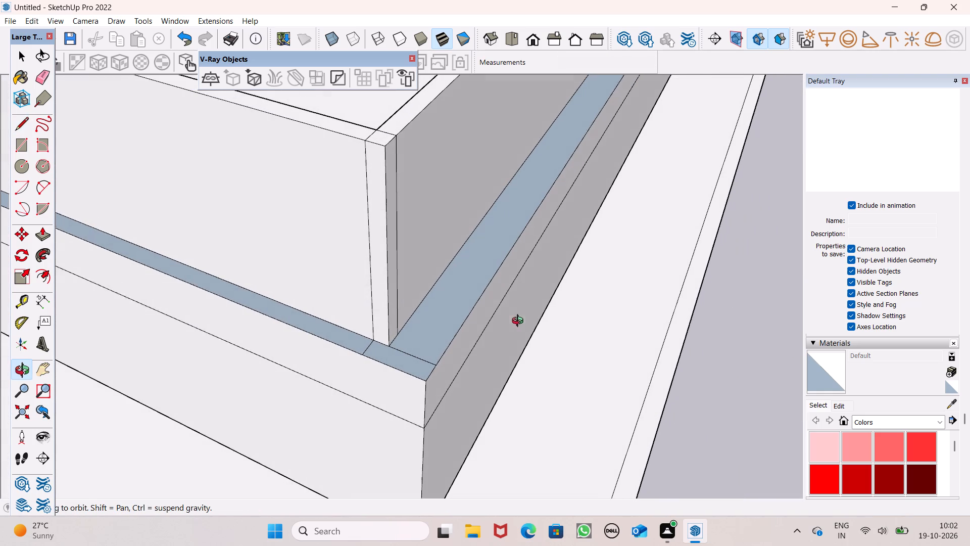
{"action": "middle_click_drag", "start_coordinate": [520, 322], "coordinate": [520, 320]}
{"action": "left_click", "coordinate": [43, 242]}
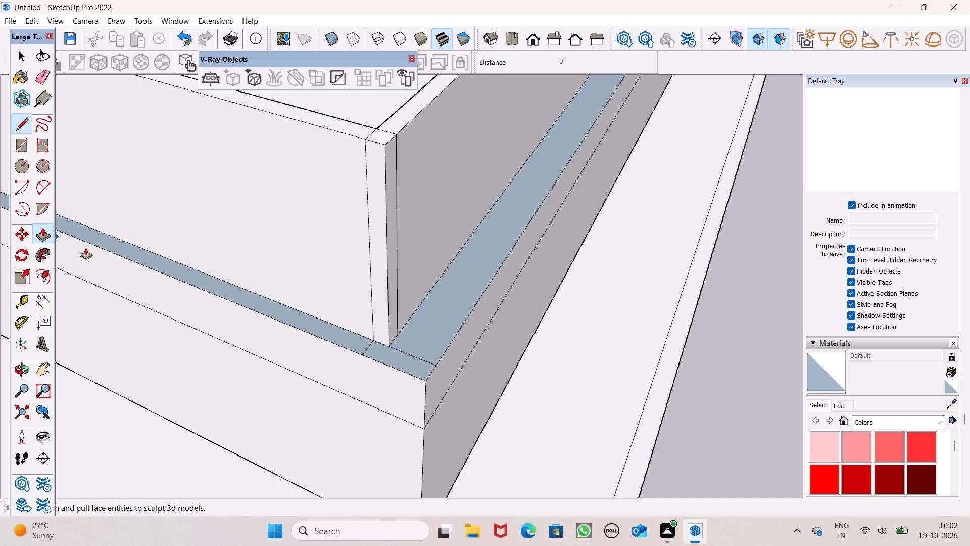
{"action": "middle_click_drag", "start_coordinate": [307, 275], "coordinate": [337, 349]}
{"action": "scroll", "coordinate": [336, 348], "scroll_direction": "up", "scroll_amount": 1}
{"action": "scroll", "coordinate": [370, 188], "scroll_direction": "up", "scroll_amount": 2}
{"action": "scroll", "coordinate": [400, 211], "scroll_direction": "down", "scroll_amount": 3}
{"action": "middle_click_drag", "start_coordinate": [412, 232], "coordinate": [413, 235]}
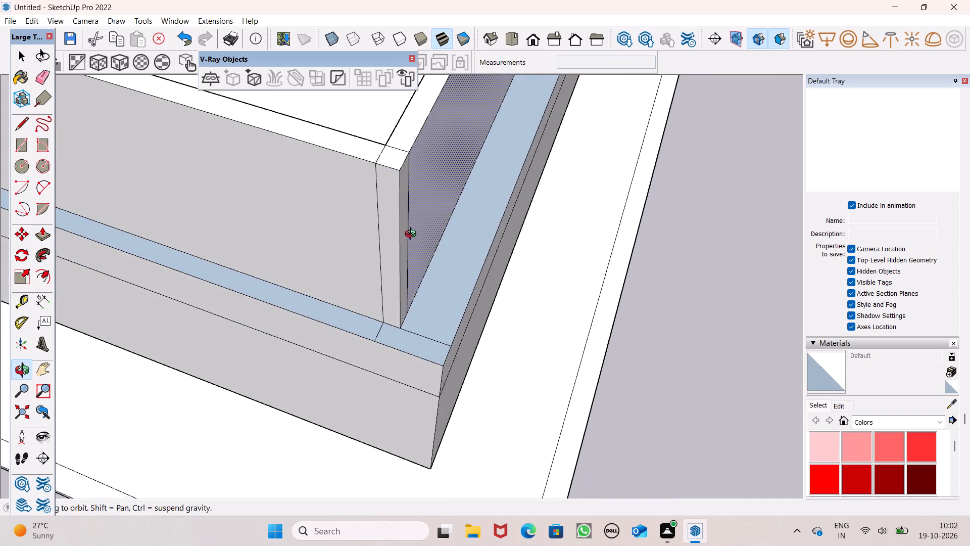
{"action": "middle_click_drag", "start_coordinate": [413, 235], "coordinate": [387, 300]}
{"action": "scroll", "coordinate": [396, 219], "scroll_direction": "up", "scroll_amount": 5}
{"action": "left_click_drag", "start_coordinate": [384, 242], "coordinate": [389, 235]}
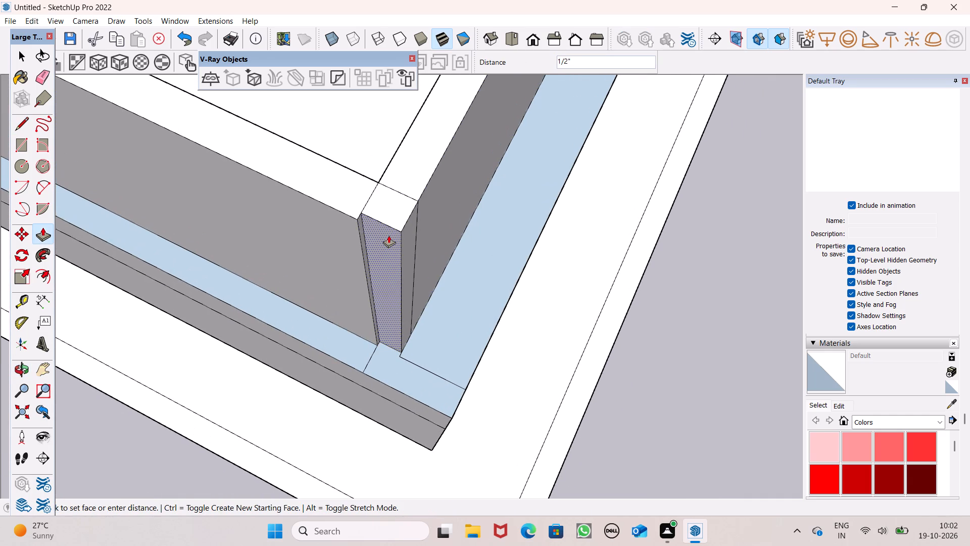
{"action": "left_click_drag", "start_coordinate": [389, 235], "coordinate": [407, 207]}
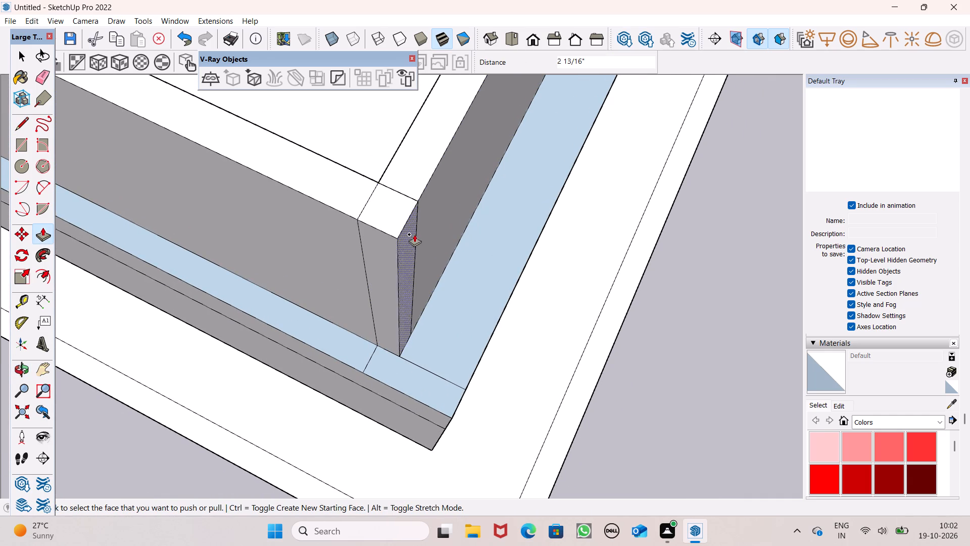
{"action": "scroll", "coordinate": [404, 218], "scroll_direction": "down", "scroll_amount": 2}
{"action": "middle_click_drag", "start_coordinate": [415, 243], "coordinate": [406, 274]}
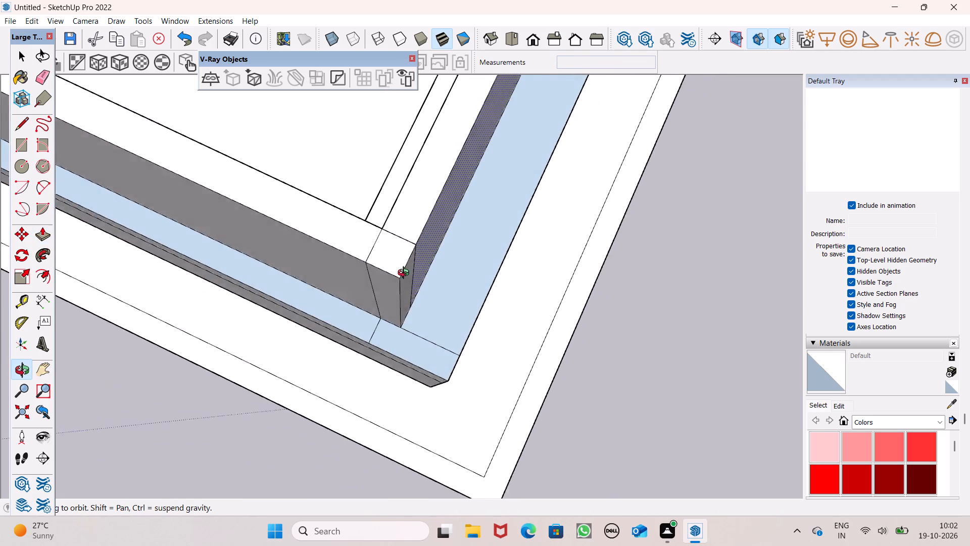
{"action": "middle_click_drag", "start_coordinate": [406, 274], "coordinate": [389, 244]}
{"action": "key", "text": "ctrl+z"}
Push/Pull the outer face of the short parapet return at the canopy's other end, beside the building wall, by about 5/8".
{"action": "key", "text": "space"}
{"action": "scroll", "coordinate": [392, 199], "scroll_direction": "down", "scroll_amount": 5}
{"action": "middle_click_drag", "start_coordinate": [393, 249], "coordinate": [393, 250]}
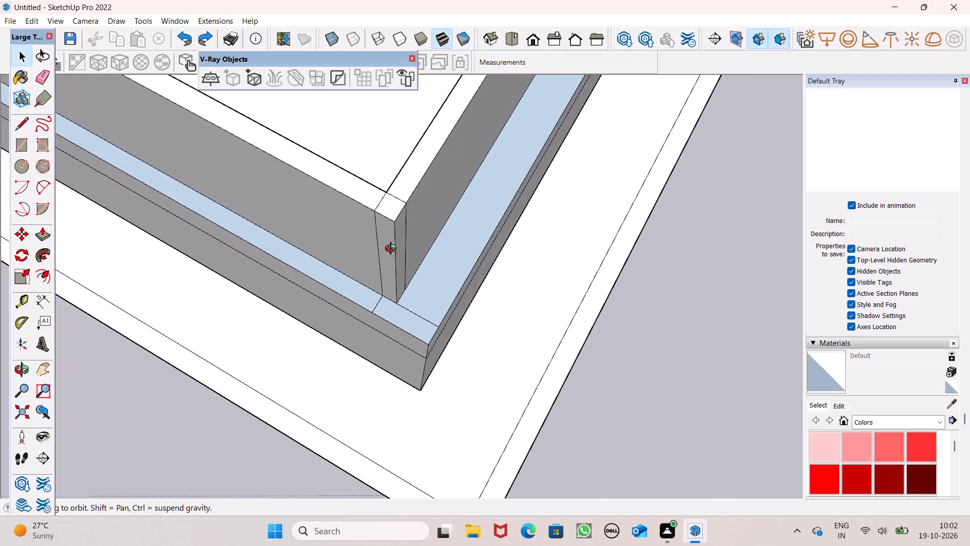
{"action": "middle_click_drag", "start_coordinate": [393, 250], "coordinate": [392, 141]}
{"action": "scroll", "coordinate": [195, 191], "scroll_direction": "up", "scroll_amount": 1}
{"action": "scroll", "coordinate": [391, 150], "scroll_direction": "down", "scroll_amount": 4}
{"action": "scroll", "coordinate": [250, 171], "scroll_direction": "down", "scroll_amount": 2}
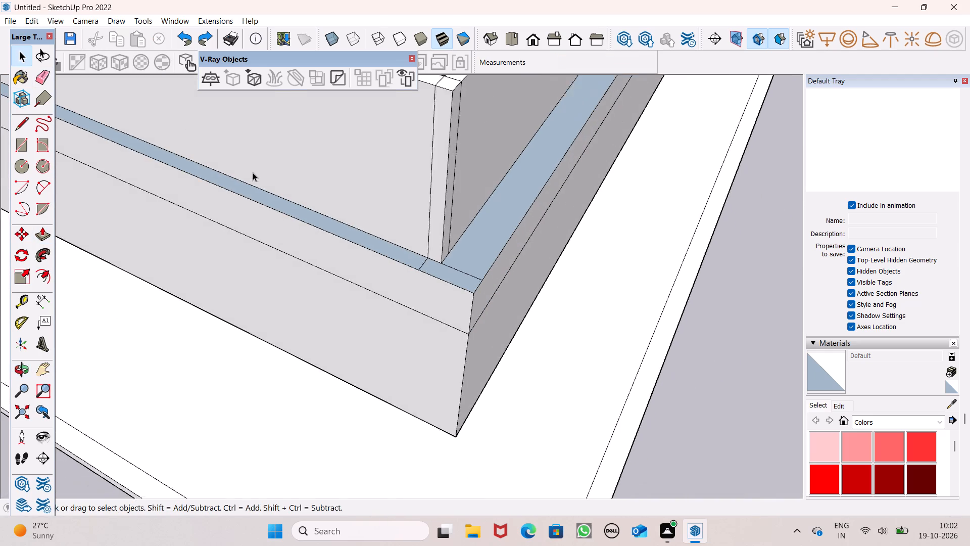
{"action": "scroll", "coordinate": [253, 172], "scroll_direction": "down", "scroll_amount": 4}
{"action": "scroll", "coordinate": [373, 208], "scroll_direction": "down", "scroll_amount": 8}
{"action": "middle_click_drag", "start_coordinate": [256, 228], "coordinate": [277, 221]}
{"action": "scroll", "coordinate": [277, 221], "scroll_direction": "up", "scroll_amount": 1}
{"action": "scroll", "coordinate": [352, 188], "scroll_direction": "down", "scroll_amount": 6}
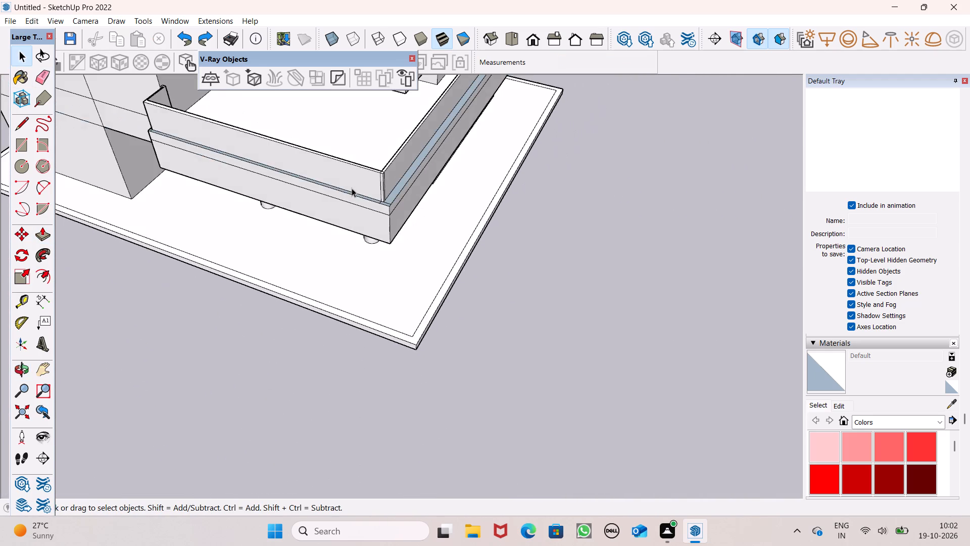
{"action": "scroll", "coordinate": [352, 188], "scroll_direction": "down", "scroll_amount": 5}
{"action": "scroll", "coordinate": [167, 143], "scroll_direction": "up", "scroll_amount": 6}
{"action": "scroll", "coordinate": [286, 157], "scroll_direction": "up", "scroll_amount": 1}
{"action": "middle_click_drag", "start_coordinate": [289, 163], "coordinate": [448, 133]}
{"action": "scroll", "coordinate": [448, 133], "scroll_direction": "up", "scroll_amount": 1}
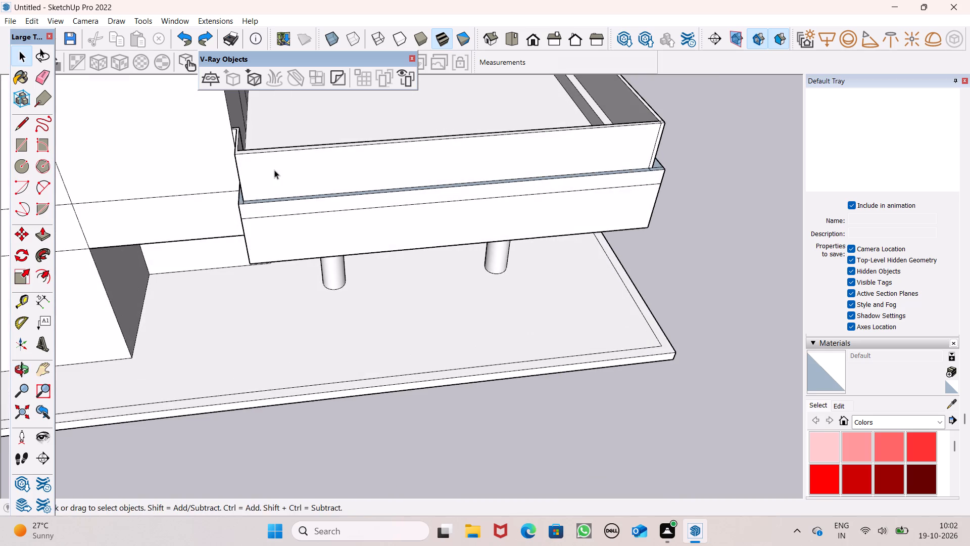
{"action": "middle_click_drag", "start_coordinate": [273, 171], "coordinate": [472, 164]}
{"action": "middle_click_drag", "start_coordinate": [498, 160], "coordinate": [510, 156]}
{"action": "scroll", "coordinate": [510, 156], "scroll_direction": "up", "scroll_amount": 1}
{"action": "middle_click_drag", "start_coordinate": [324, 262], "coordinate": [408, 287]}
{"action": "scroll", "coordinate": [372, 241], "scroll_direction": "up", "scroll_amount": 5}
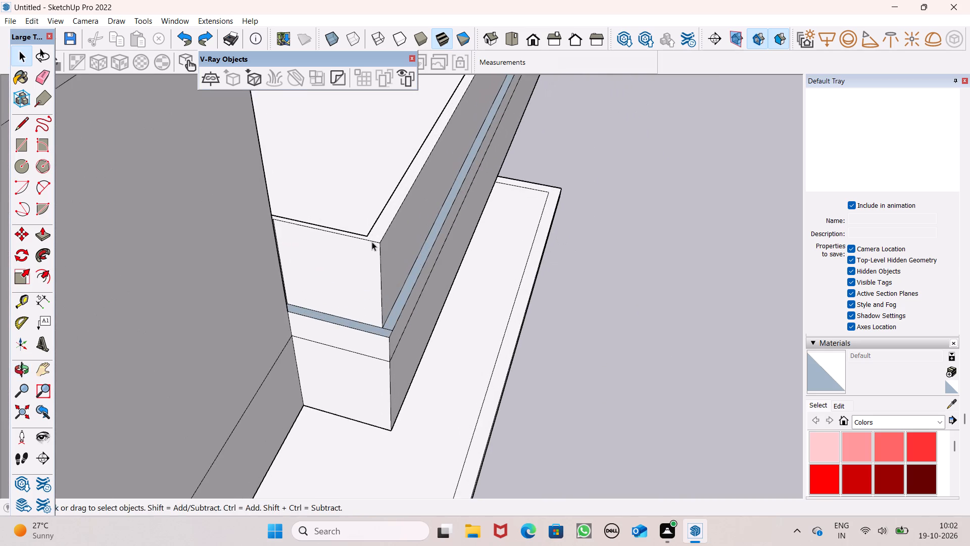
{"action": "middle_click_drag", "start_coordinate": [372, 244], "coordinate": [344, 346]}
{"action": "scroll", "coordinate": [372, 246], "scroll_direction": "up", "scroll_amount": 1}
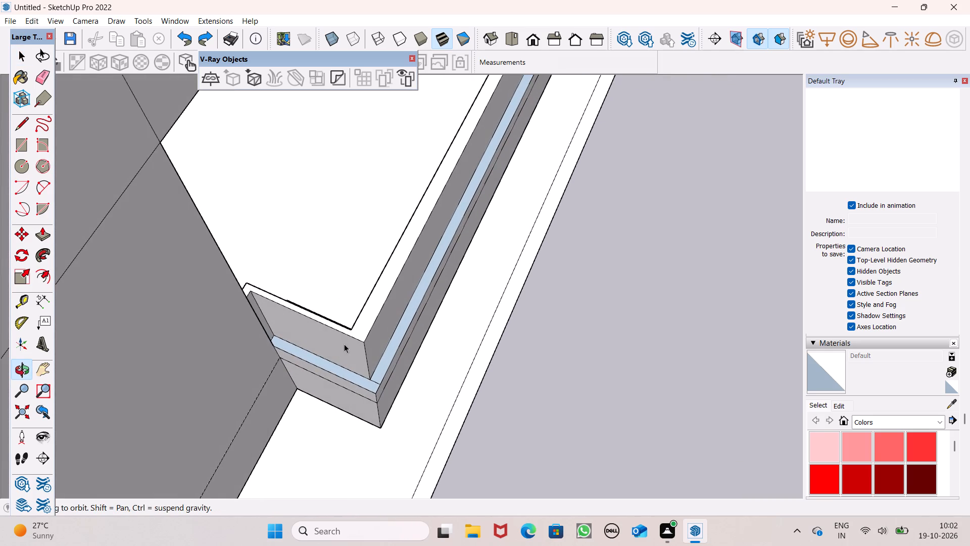
{"action": "left_click", "coordinate": [39, 229]}
{"action": "middle_click_drag", "start_coordinate": [166, 364], "coordinate": [242, 327]}
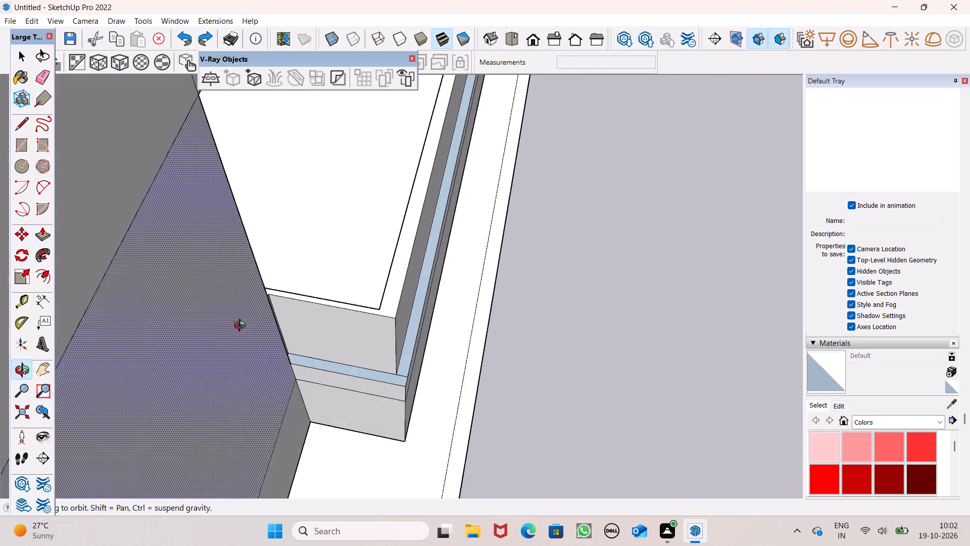
{"action": "middle_click_drag", "start_coordinate": [242, 327], "coordinate": [245, 325]}
{"action": "scroll", "coordinate": [358, 339], "scroll_direction": "up", "scroll_amount": 2}
{"action": "left_click", "coordinate": [358, 335]}
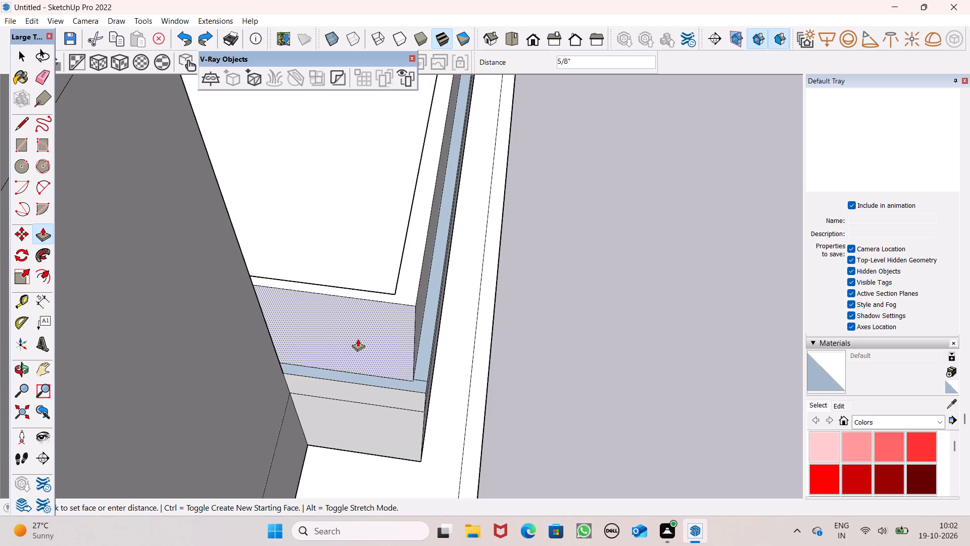
Push/Pull the adjoining long parapet face at the same corner by 2".
{"action": "middle_click_drag", "start_coordinate": [408, 345], "coordinate": [315, 345]}
{"action": "scroll", "coordinate": [315, 341], "scroll_direction": "up", "scroll_amount": 1}
{"action": "left_click_drag", "start_coordinate": [386, 313], "coordinate": [379, 308]}
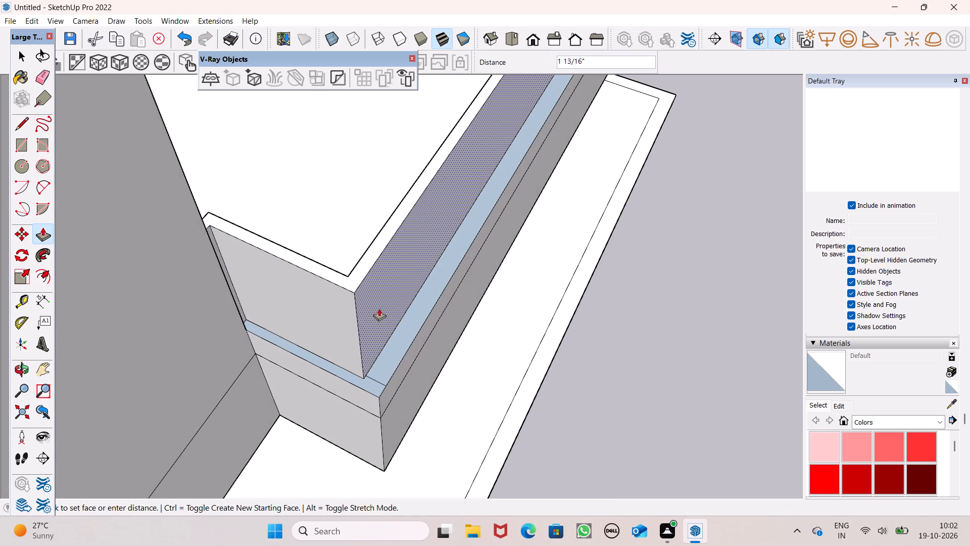
{"action": "left_click_drag", "start_coordinate": [379, 308], "coordinate": [378, 308]}
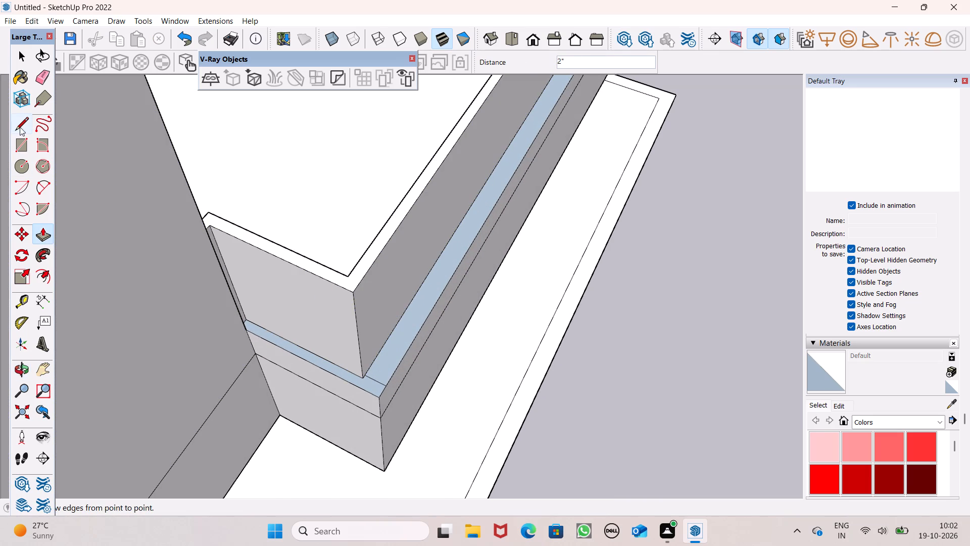
Draw an edge about 2 1/2" long across this short return's top, from the parapet's inner corner to its outer edge.
{"action": "left_click_drag", "start_coordinate": [20, 127], "coordinate": [52, 140]}
{"action": "scroll", "coordinate": [347, 344], "scroll_direction": "up", "scroll_amount": 5}
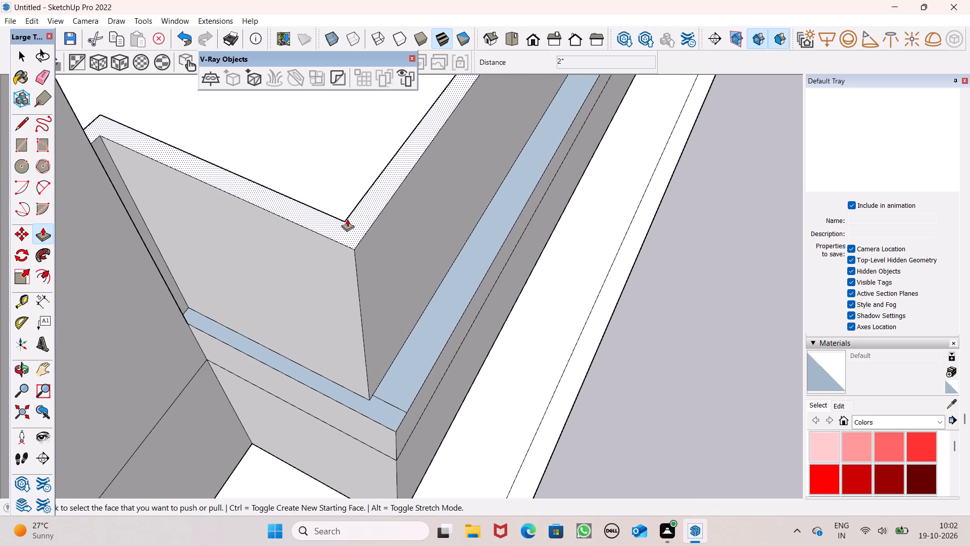
{"action": "left_click", "coordinate": [20, 127]}
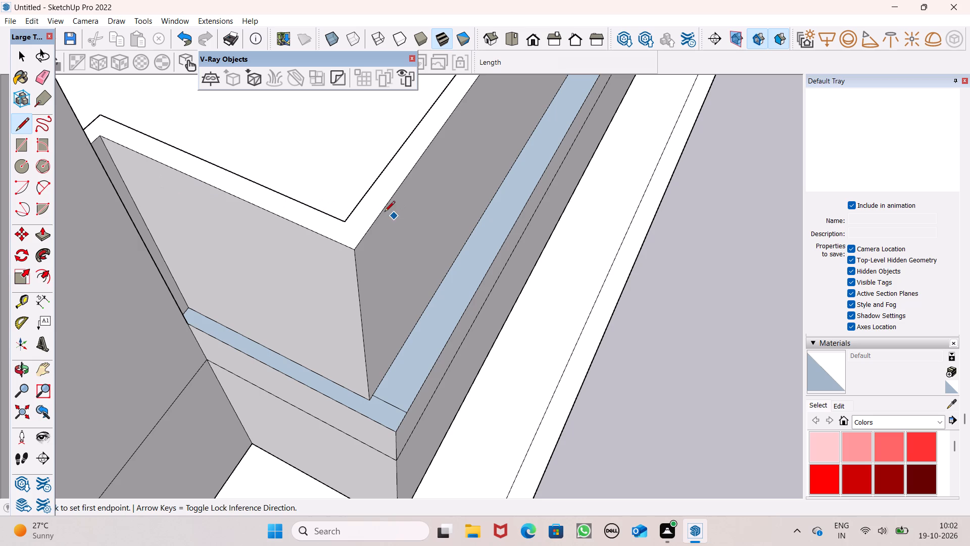
{"action": "left_click", "coordinate": [345, 223]}
{"action": "left_click", "coordinate": [331, 242]}
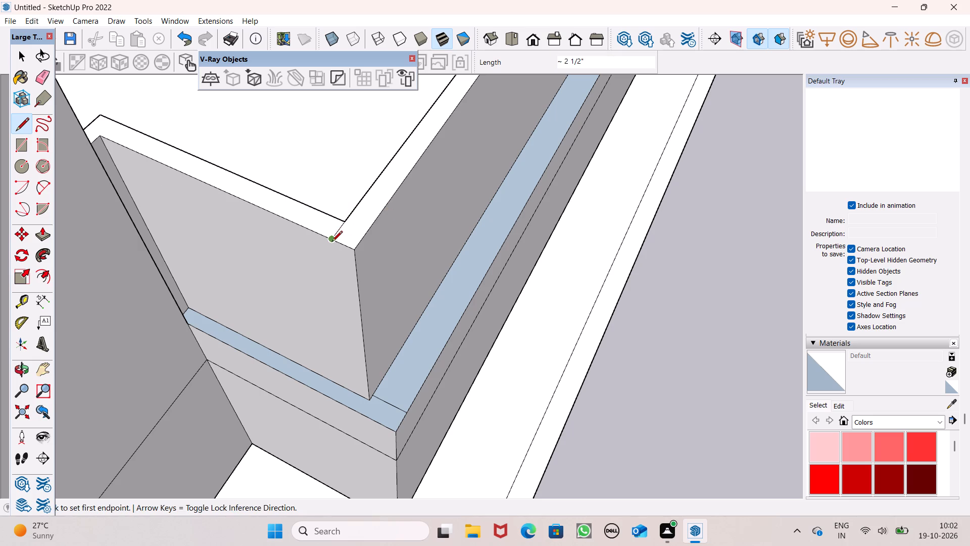
Outline a corner post with an edge about 2 9/16" across the long parapet's top and 3' vertical edges down both adjoining outer faces.
{"action": "left_click", "coordinate": [332, 242]}
{"action": "left_click", "coordinate": [330, 242]}
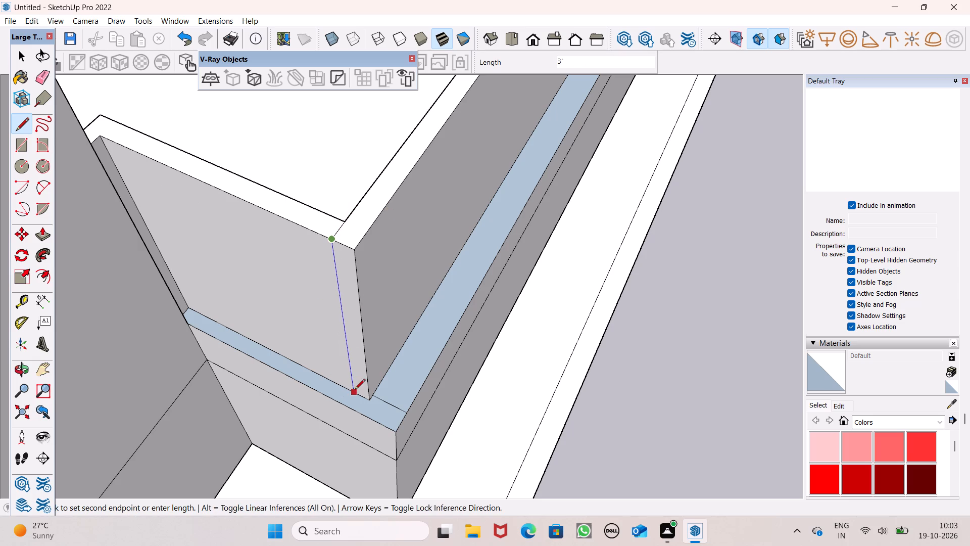
{"action": "left_click", "coordinate": [356, 390]}
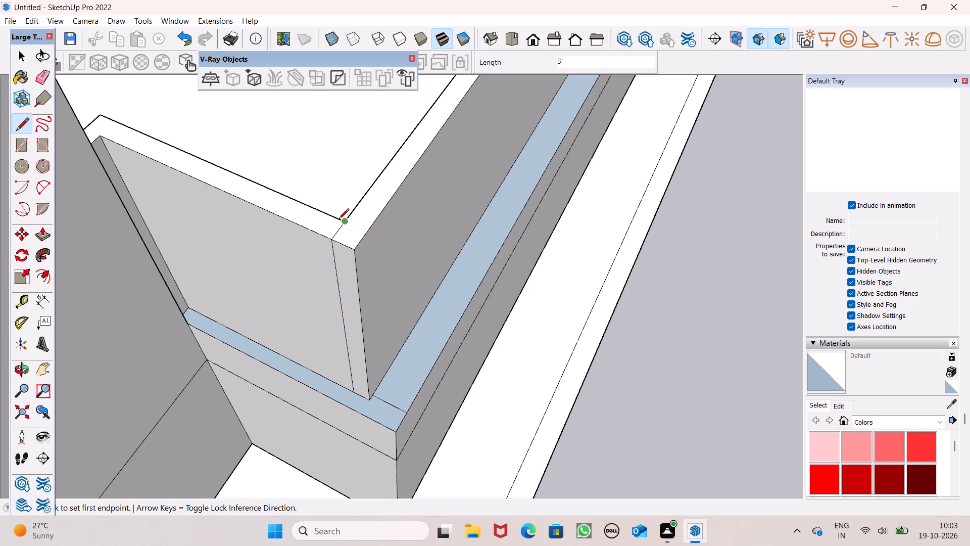
{"action": "left_click", "coordinate": [346, 225]}
{"action": "left_click", "coordinate": [368, 236]}
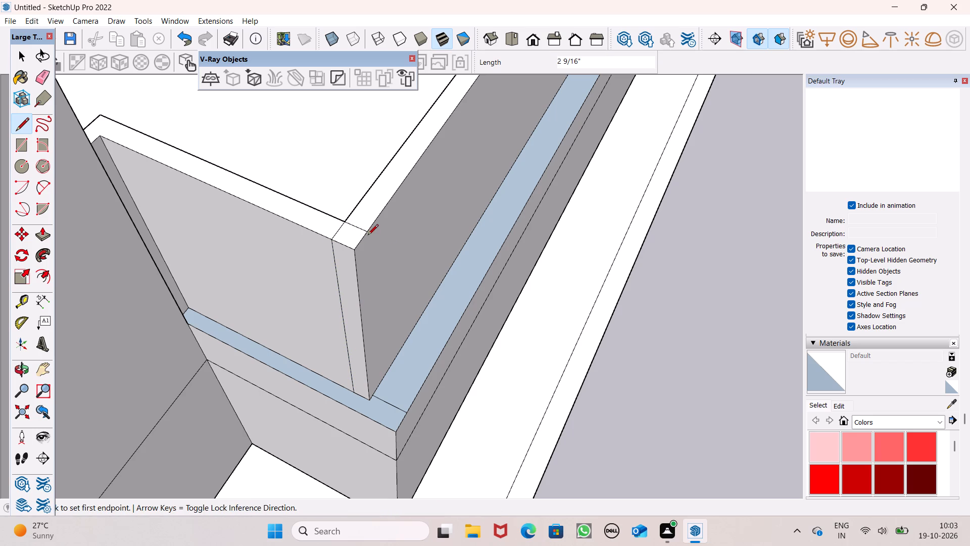
{"action": "left_click", "coordinate": [368, 234]}
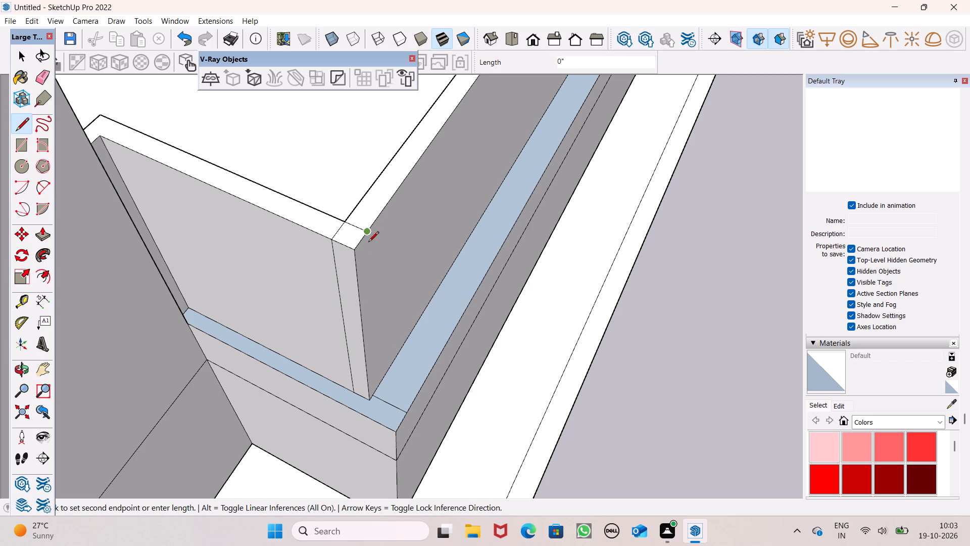
{"action": "left_click", "coordinate": [385, 386]}
Paint the top and both outer faces of this corner post beside the building wall with the dark brown Color C08.
{"action": "scroll", "coordinate": [366, 248], "scroll_direction": "down", "scroll_amount": 5}
{"action": "middle_click_drag", "start_coordinate": [377, 274], "coordinate": [155, 220]}
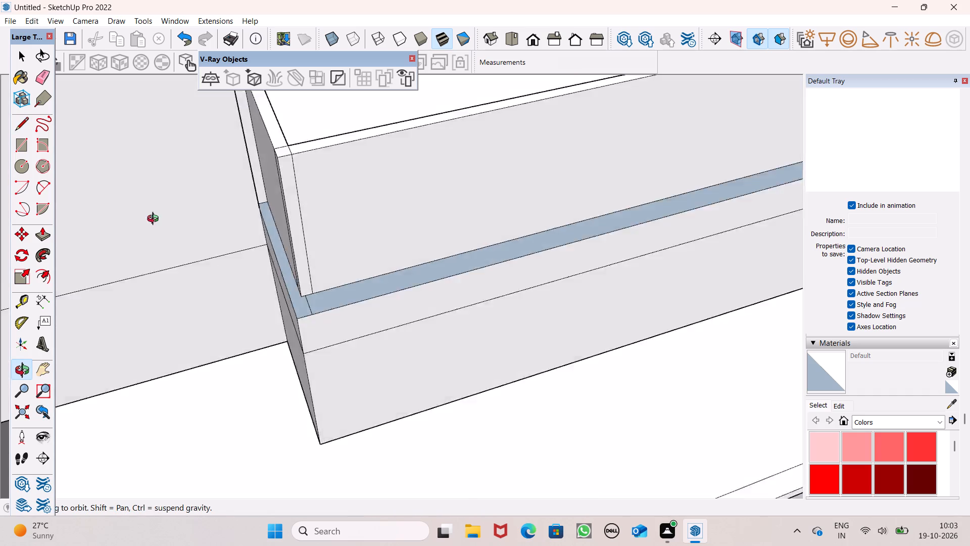
{"action": "middle_click_drag", "start_coordinate": [155, 220], "coordinate": [78, 207]}
{"action": "scroll", "coordinate": [91, 205], "scroll_direction": "up", "scroll_amount": 1}
{"action": "scroll", "coordinate": [392, 233], "scroll_direction": "down", "scroll_amount": 12}
{"action": "scroll", "coordinate": [350, 204], "scroll_direction": "down", "scroll_amount": 4}
{"action": "middle_click_drag", "start_coordinate": [420, 238], "coordinate": [420, 243]}
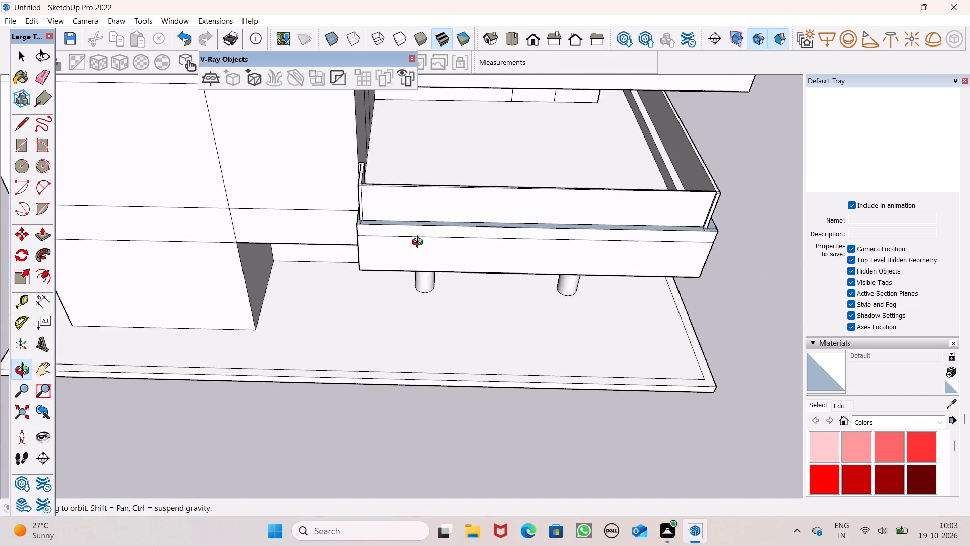
{"action": "middle_click_drag", "start_coordinate": [420, 243], "coordinate": [525, 273]}
{"action": "middle_click_drag", "start_coordinate": [464, 290], "coordinate": [472, 290]}
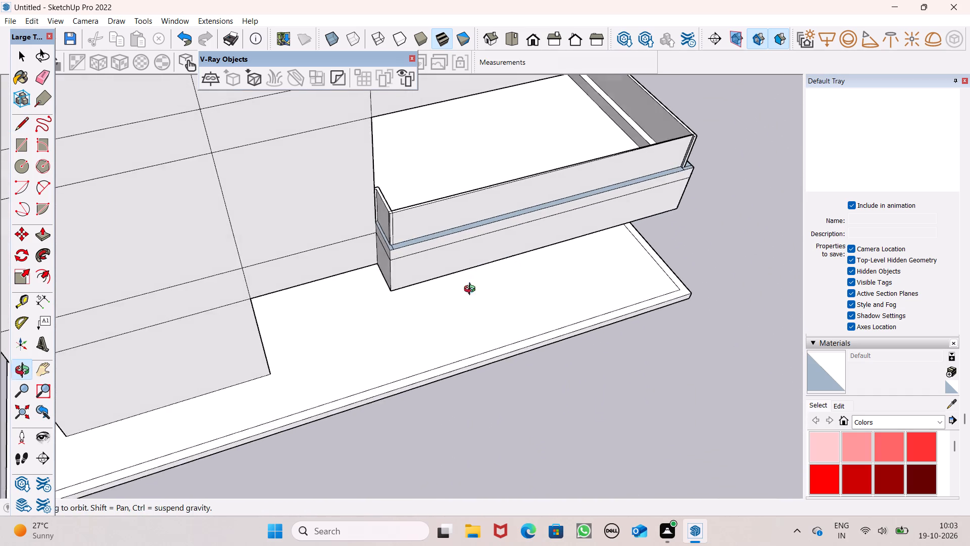
{"action": "middle_click_drag", "start_coordinate": [472, 290], "coordinate": [576, 228]}
{"action": "scroll", "coordinate": [468, 164], "scroll_direction": "down", "scroll_amount": 4}
{"action": "scroll", "coordinate": [421, 147], "scroll_direction": "up", "scroll_amount": 5}
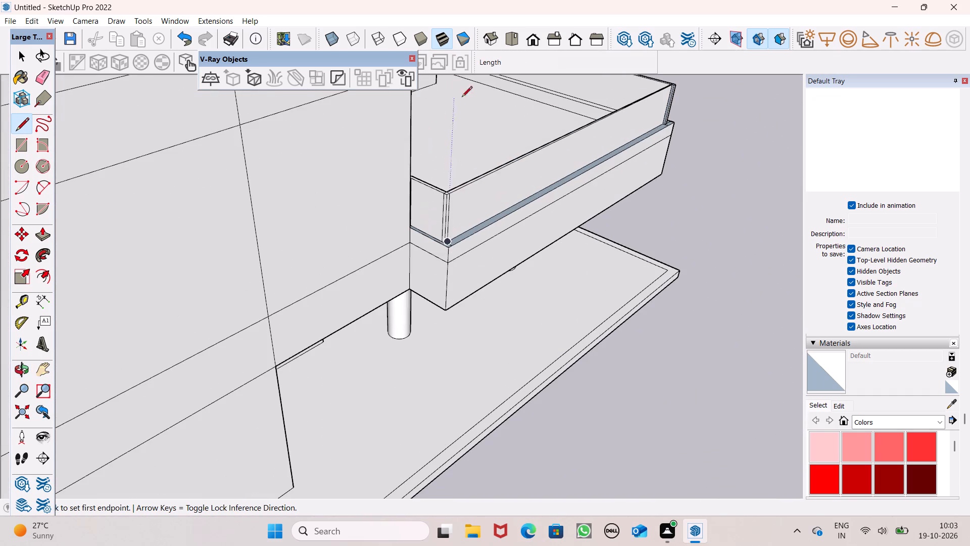
{"action": "scroll", "coordinate": [843, 229], "scroll_direction": "down", "scroll_amount": 6}
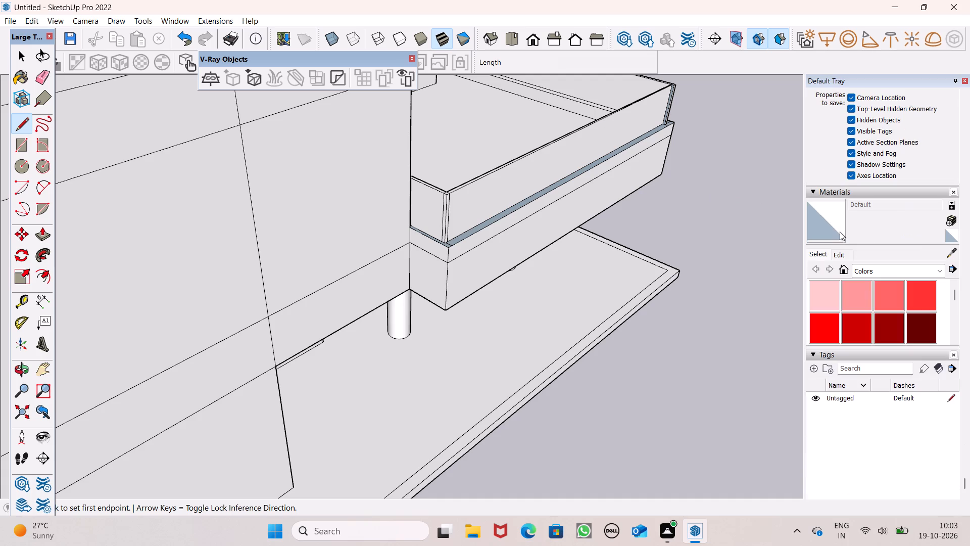
{"action": "scroll", "coordinate": [920, 302], "scroll_direction": "down", "scroll_amount": 3}
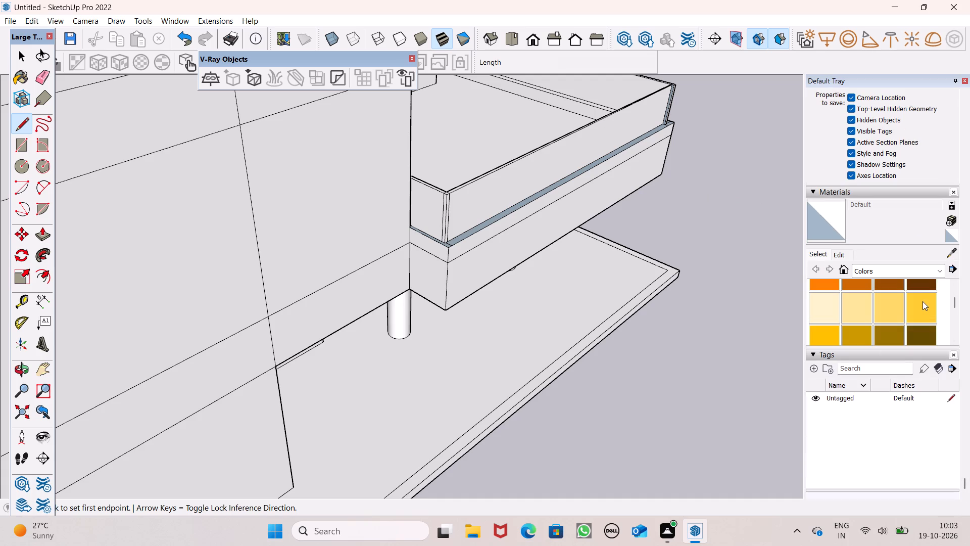
{"action": "scroll", "coordinate": [923, 286], "scroll_direction": "up", "scroll_amount": 1}
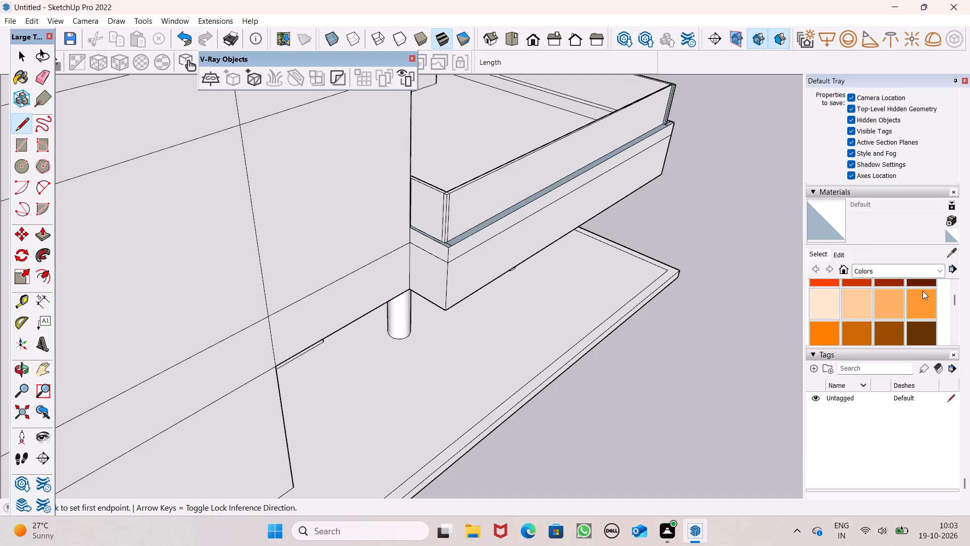
{"action": "scroll", "coordinate": [922, 291], "scroll_direction": "down", "scroll_amount": 1}
{"action": "left_click", "coordinate": [914, 287]}
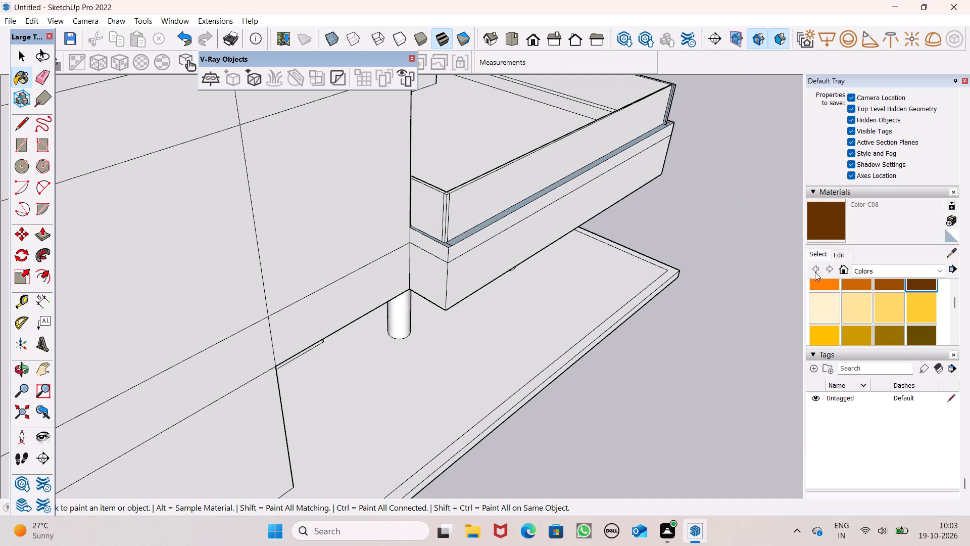
{"action": "scroll", "coordinate": [318, 258], "scroll_direction": "up", "scroll_amount": 3}
{"action": "scroll", "coordinate": [476, 191], "scroll_direction": "up", "scroll_amount": 7}
{"action": "middle_click_drag", "start_coordinate": [506, 200], "coordinate": [510, 232]}
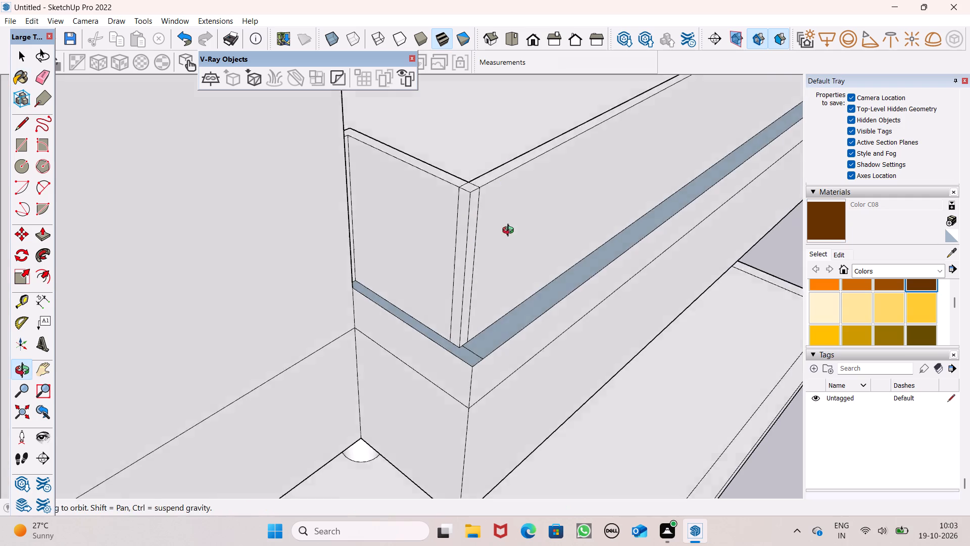
{"action": "middle_click_drag", "start_coordinate": [510, 232], "coordinate": [512, 247]}
{"action": "scroll", "coordinate": [511, 246], "scroll_direction": "up", "scroll_amount": 6}
{"action": "left_click", "coordinate": [486, 220]}
{"action": "left_click", "coordinate": [479, 231]}
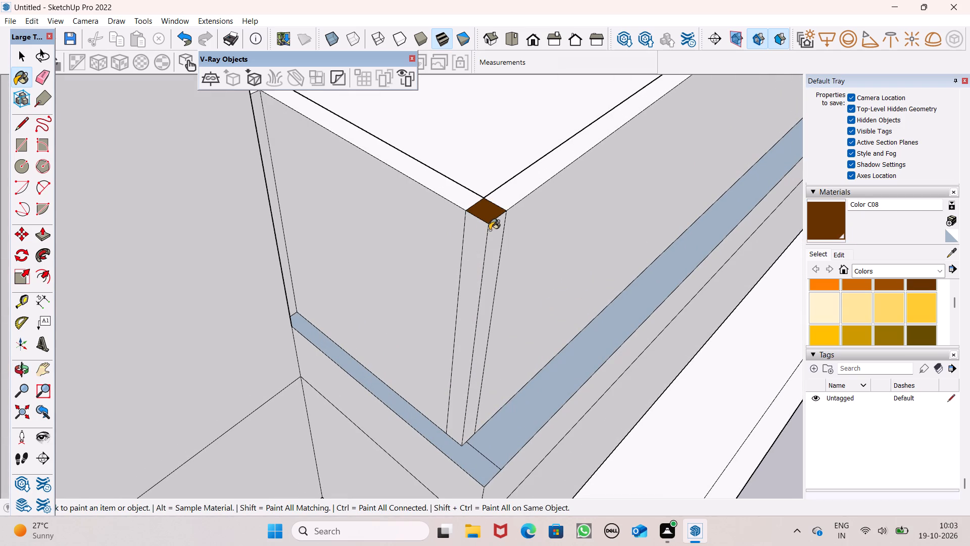
{"action": "left_click", "coordinate": [493, 229]}
Paint the top and both outer faces of the corner post at the long parapet's other end with Color C08.
{"action": "scroll", "coordinate": [488, 186], "scroll_direction": "down", "scroll_amount": 6}
{"action": "middle_click_drag", "start_coordinate": [513, 200], "coordinate": [179, 298]}
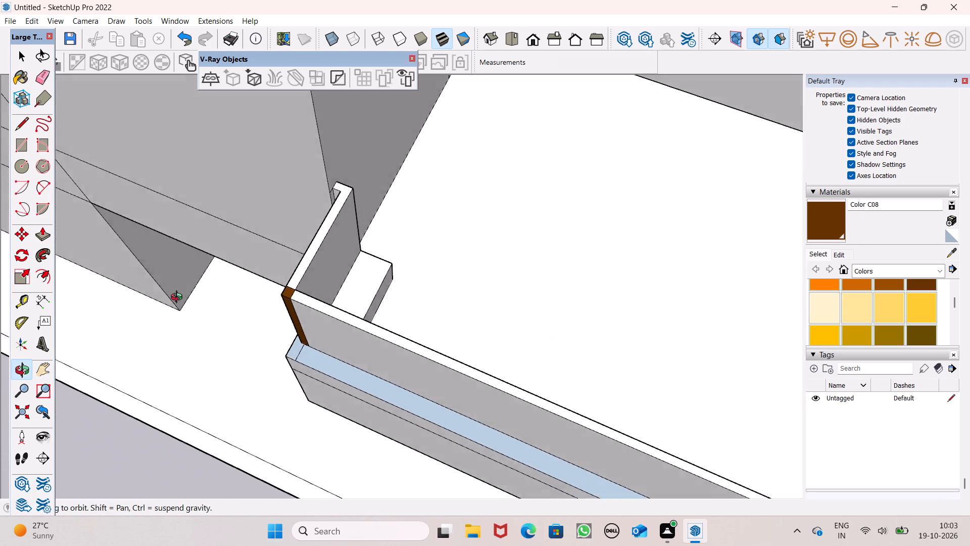
{"action": "middle_click_drag", "start_coordinate": [179, 298], "coordinate": [416, 217]}
{"action": "scroll", "coordinate": [419, 216], "scroll_direction": "down", "scroll_amount": 5}
{"action": "scroll", "coordinate": [320, 228], "scroll_direction": "down", "scroll_amount": 8}
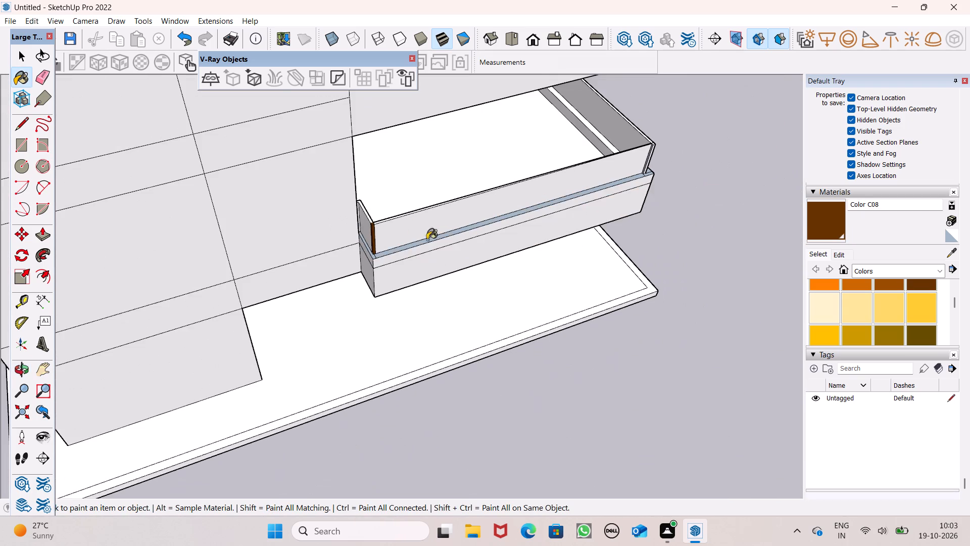
{"action": "middle_click_drag", "start_coordinate": [566, 250], "coordinate": [307, 266]}
{"action": "scroll", "coordinate": [303, 243], "scroll_direction": "up", "scroll_amount": 1}
{"action": "scroll", "coordinate": [332, 212], "scroll_direction": "down", "scroll_amount": 4}
{"action": "scroll", "coordinate": [737, 313], "scroll_direction": "up", "scroll_amount": 4}
{"action": "middle_click_drag", "start_coordinate": [689, 298], "coordinate": [676, 310]}
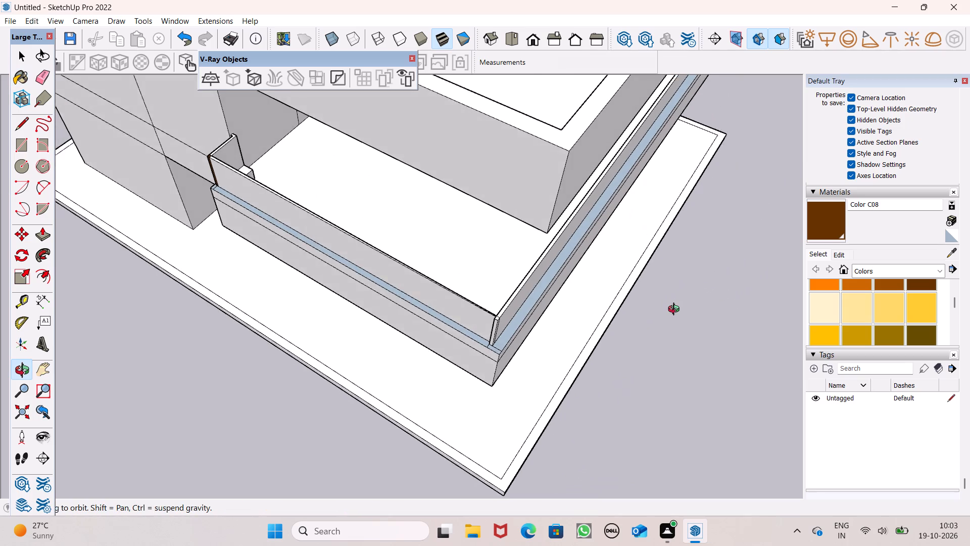
{"action": "middle_click_drag", "start_coordinate": [676, 310], "coordinate": [640, 221]}
{"action": "scroll", "coordinate": [685, 289], "scroll_direction": "up", "scroll_amount": 1}
{"action": "scroll", "coordinate": [639, 221], "scroll_direction": "up", "scroll_amount": 1}
{"action": "scroll", "coordinate": [363, 284], "scroll_direction": "up", "scroll_amount": 6}
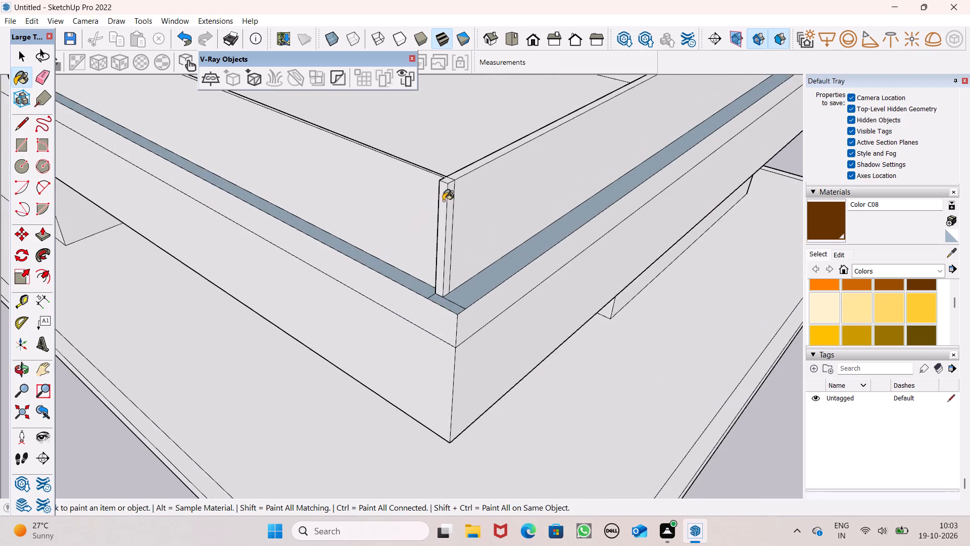
{"action": "scroll", "coordinate": [444, 200], "scroll_direction": "up", "scroll_amount": 6}
{"action": "left_click", "coordinate": [449, 165]}
{"action": "left_click", "coordinate": [446, 185]}
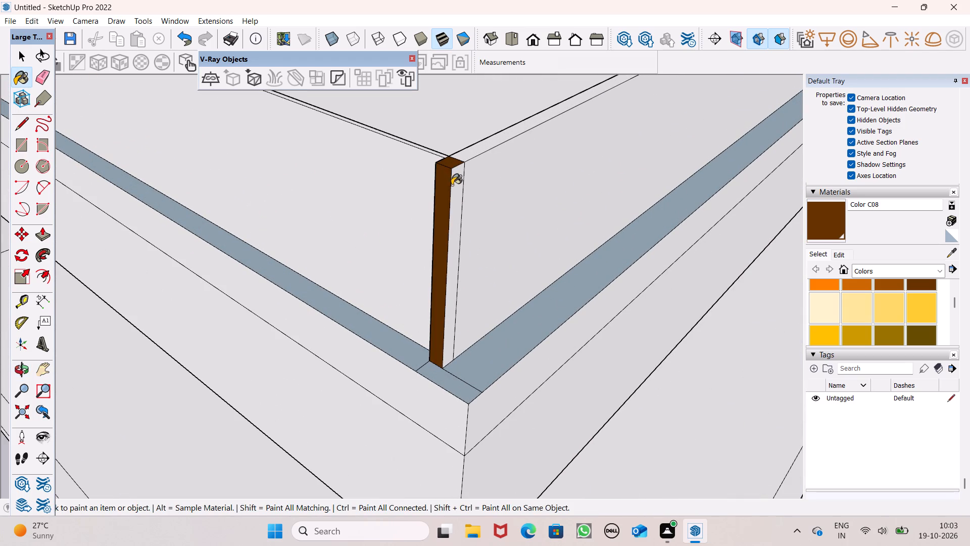
{"action": "left_click", "coordinate": [454, 184]}
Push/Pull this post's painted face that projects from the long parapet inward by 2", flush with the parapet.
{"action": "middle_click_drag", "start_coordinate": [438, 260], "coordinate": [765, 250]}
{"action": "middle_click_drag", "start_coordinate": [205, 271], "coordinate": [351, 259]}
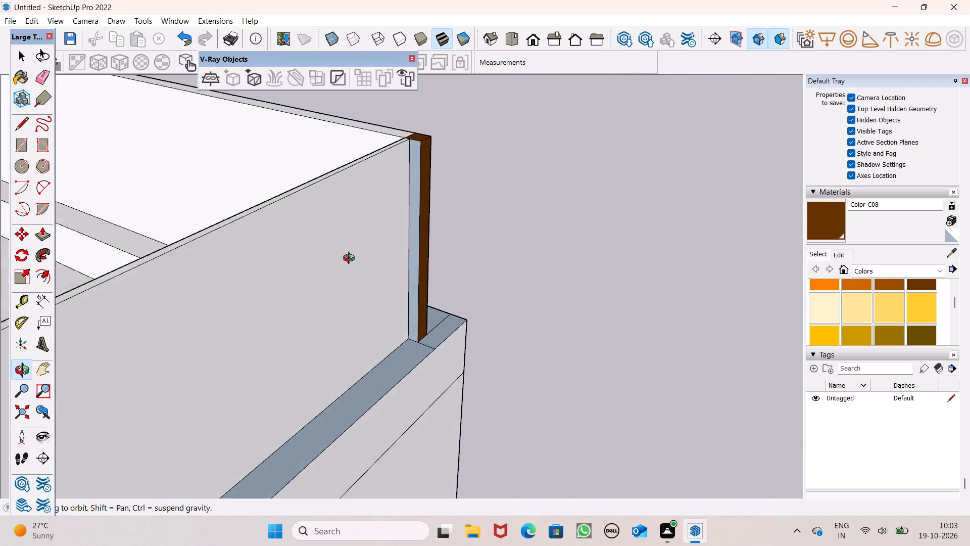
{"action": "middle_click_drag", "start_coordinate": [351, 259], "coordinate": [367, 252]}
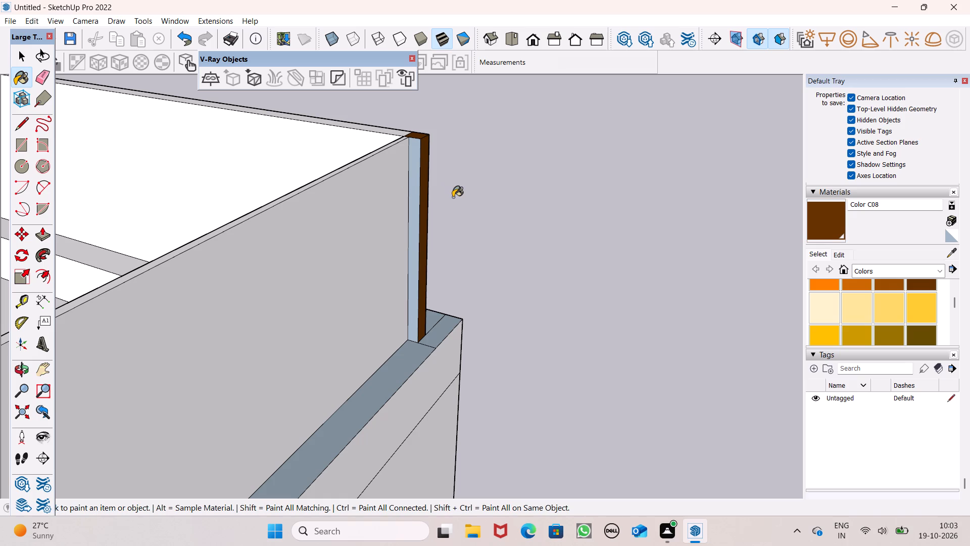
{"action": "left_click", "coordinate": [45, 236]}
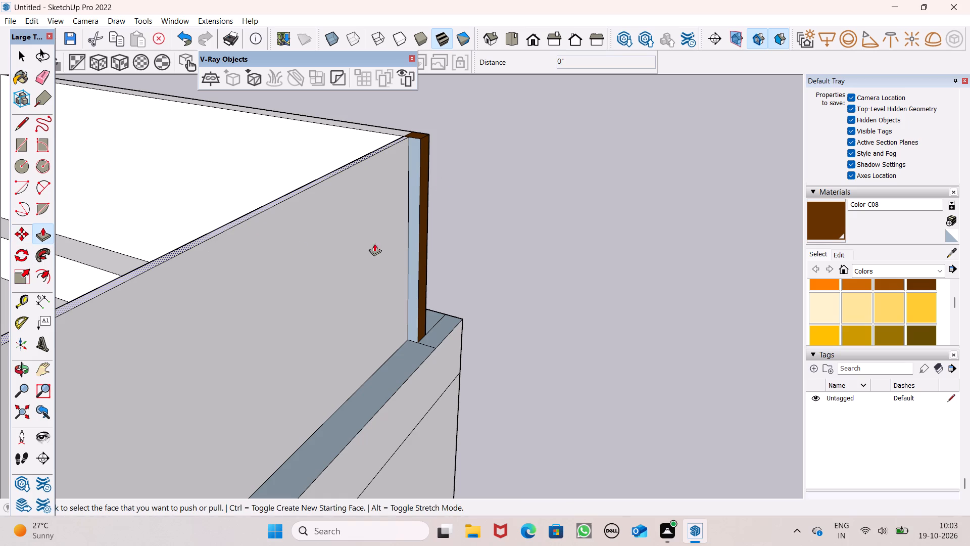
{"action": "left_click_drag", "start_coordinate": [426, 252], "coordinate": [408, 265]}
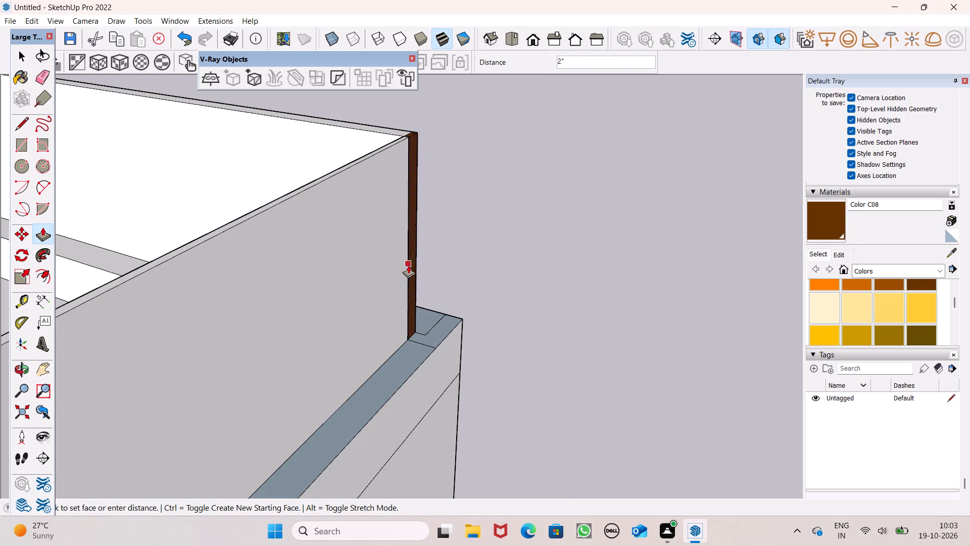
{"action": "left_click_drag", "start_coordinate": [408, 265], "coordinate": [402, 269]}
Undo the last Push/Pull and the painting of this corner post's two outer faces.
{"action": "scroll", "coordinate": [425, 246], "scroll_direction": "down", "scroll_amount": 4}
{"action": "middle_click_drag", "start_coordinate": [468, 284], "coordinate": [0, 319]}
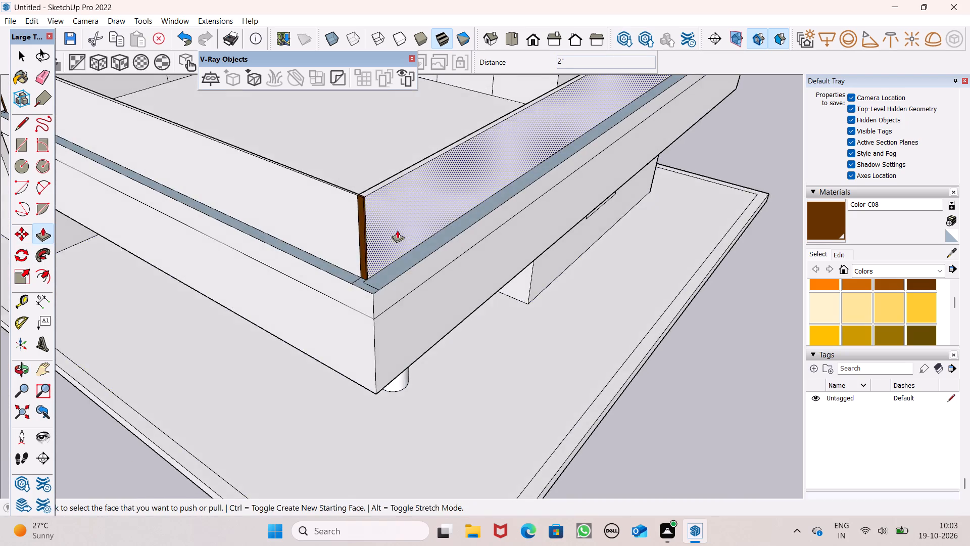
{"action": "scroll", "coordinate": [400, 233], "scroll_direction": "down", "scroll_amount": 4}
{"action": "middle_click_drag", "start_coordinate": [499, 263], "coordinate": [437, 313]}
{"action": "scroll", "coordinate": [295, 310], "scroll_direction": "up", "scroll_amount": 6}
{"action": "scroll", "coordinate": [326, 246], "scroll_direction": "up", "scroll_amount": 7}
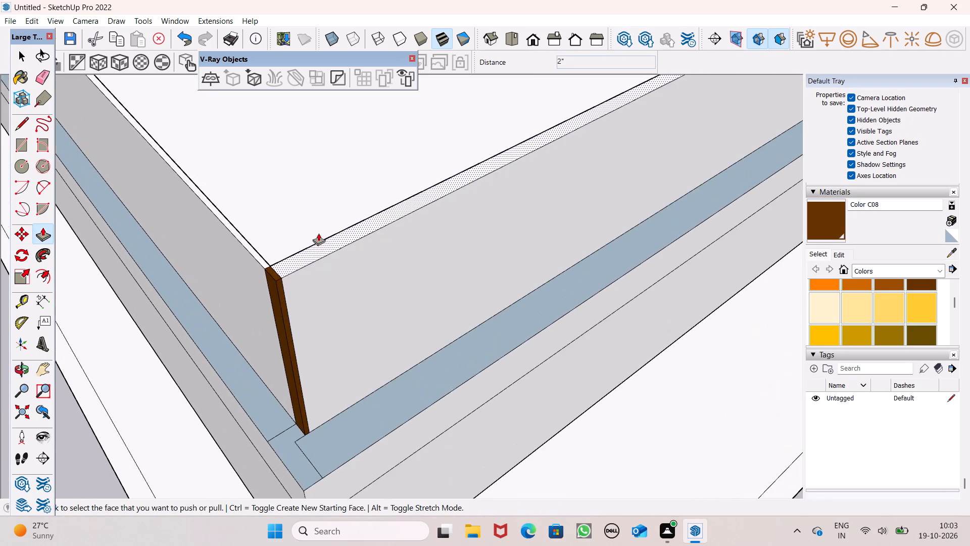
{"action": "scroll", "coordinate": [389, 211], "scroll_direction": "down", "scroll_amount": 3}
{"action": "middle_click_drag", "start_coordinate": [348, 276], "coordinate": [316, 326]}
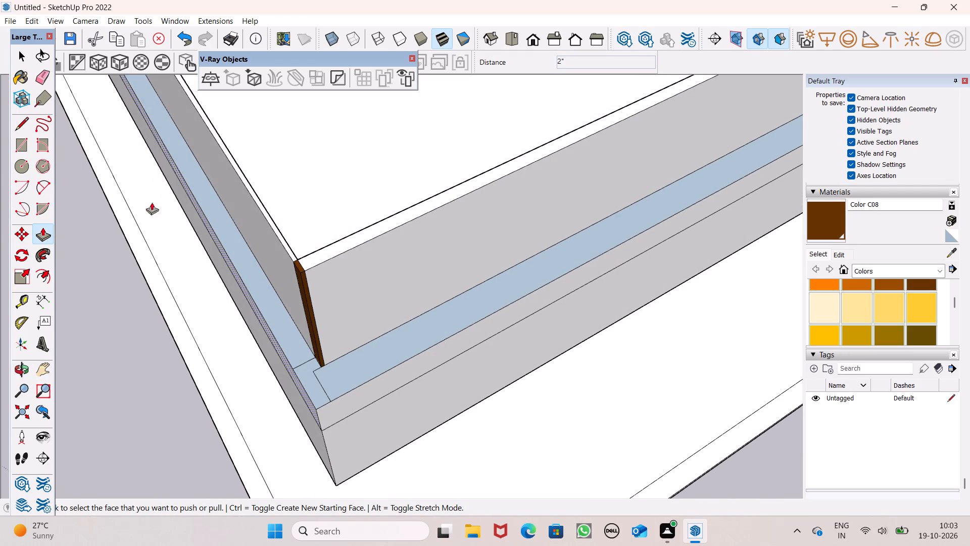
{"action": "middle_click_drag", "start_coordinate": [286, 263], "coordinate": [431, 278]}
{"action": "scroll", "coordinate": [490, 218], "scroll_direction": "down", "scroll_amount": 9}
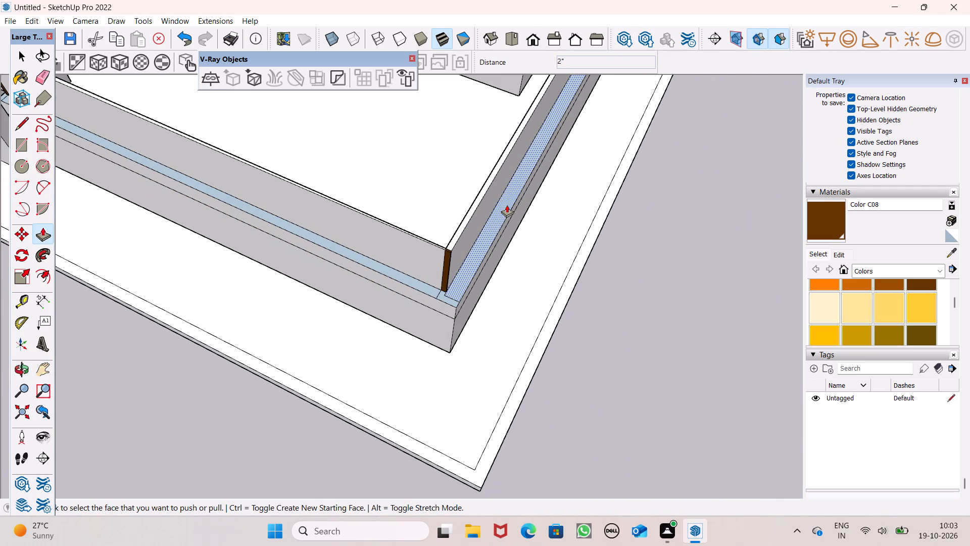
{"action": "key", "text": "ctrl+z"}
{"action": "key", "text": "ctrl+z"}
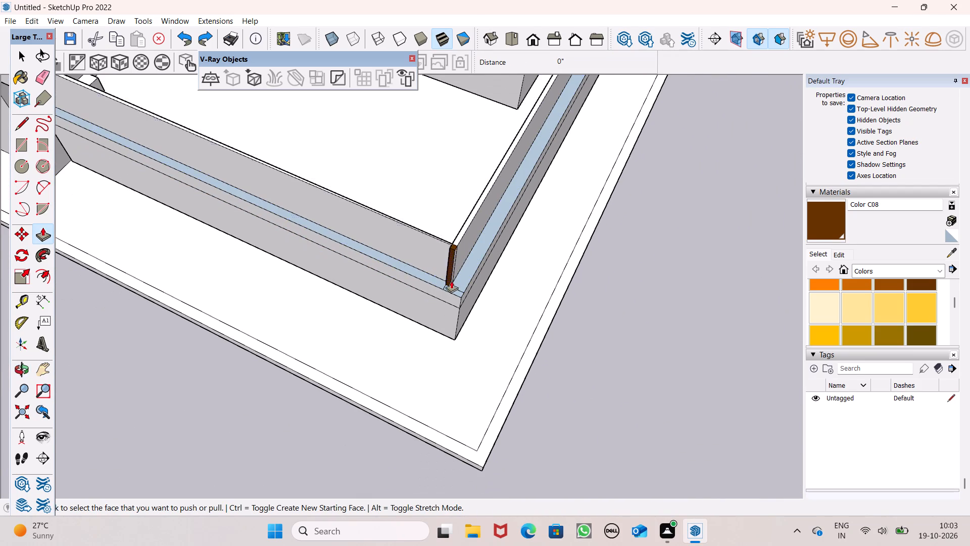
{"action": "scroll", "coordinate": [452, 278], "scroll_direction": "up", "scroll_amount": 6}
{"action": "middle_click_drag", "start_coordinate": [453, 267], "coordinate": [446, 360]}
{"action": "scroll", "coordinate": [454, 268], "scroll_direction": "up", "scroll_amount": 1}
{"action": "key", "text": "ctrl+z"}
Push/Pull the unpainted post face that projects from the long parapet inward by 2", flush with the parapet.
{"action": "scroll", "coordinate": [446, 344], "scroll_direction": "up", "scroll_amount": 4}
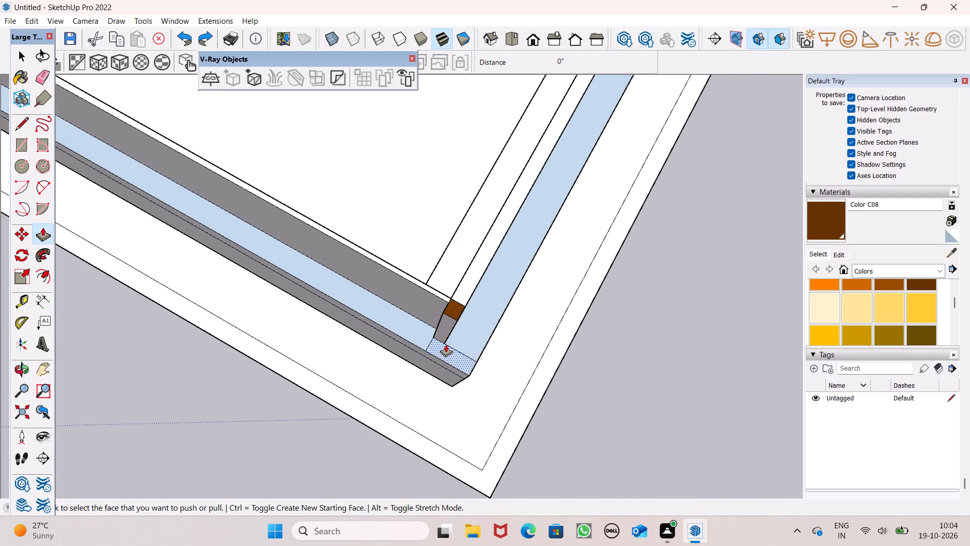
{"action": "scroll", "coordinate": [446, 344], "scroll_direction": "up", "scroll_amount": 2}
{"action": "middle_click_drag", "start_coordinate": [445, 323], "coordinate": [571, 313]}
{"action": "scroll", "coordinate": [450, 295], "scroll_direction": "up", "scroll_amount": 6}
{"action": "middle_click", "coordinate": [451, 299]}
{"action": "middle_click_drag", "start_coordinate": [451, 300], "coordinate": [469, 316]}
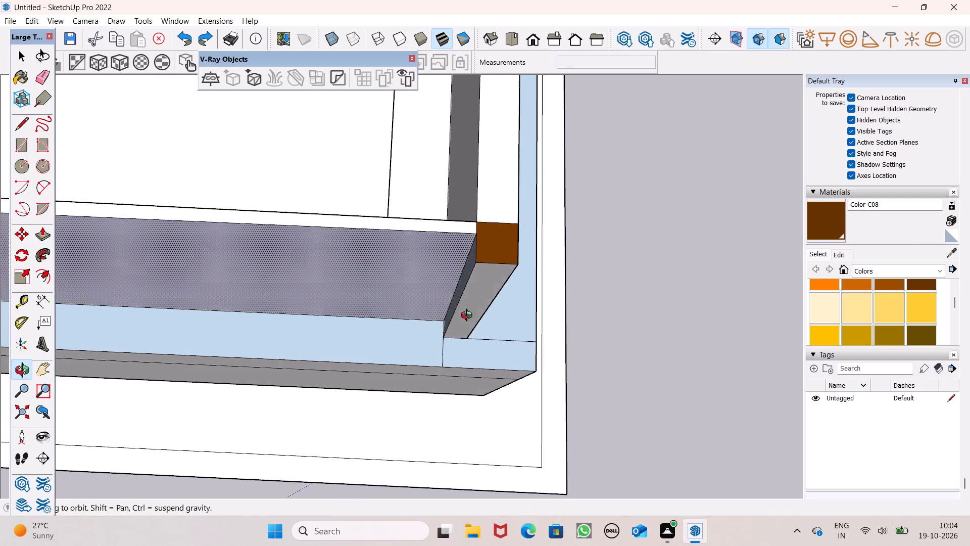
{"action": "middle_click_drag", "start_coordinate": [469, 316], "coordinate": [504, 329]}
{"action": "left_click_drag", "start_coordinate": [486, 298], "coordinate": [449, 279]}
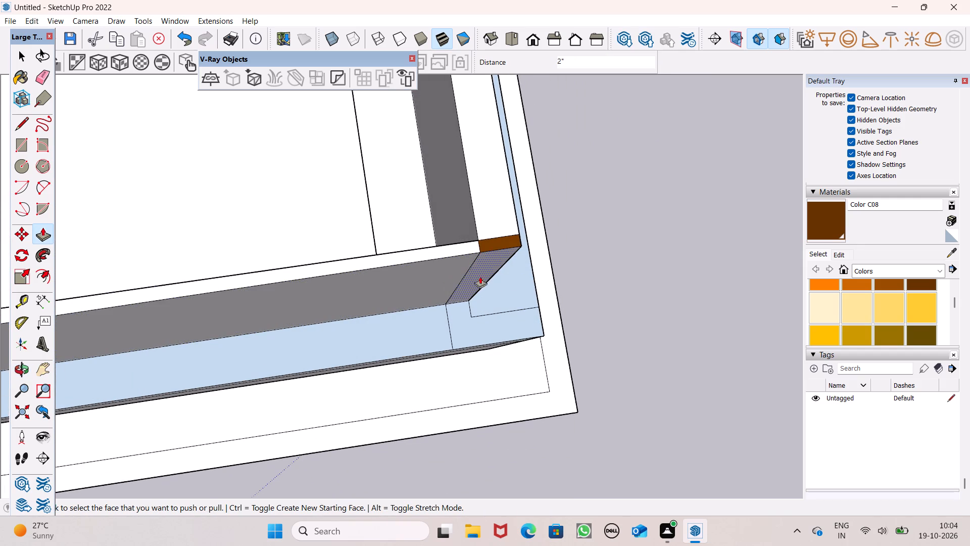
Paint the pushed-back face of this corner post with Color C08.
{"action": "left_click", "coordinate": [828, 234]}
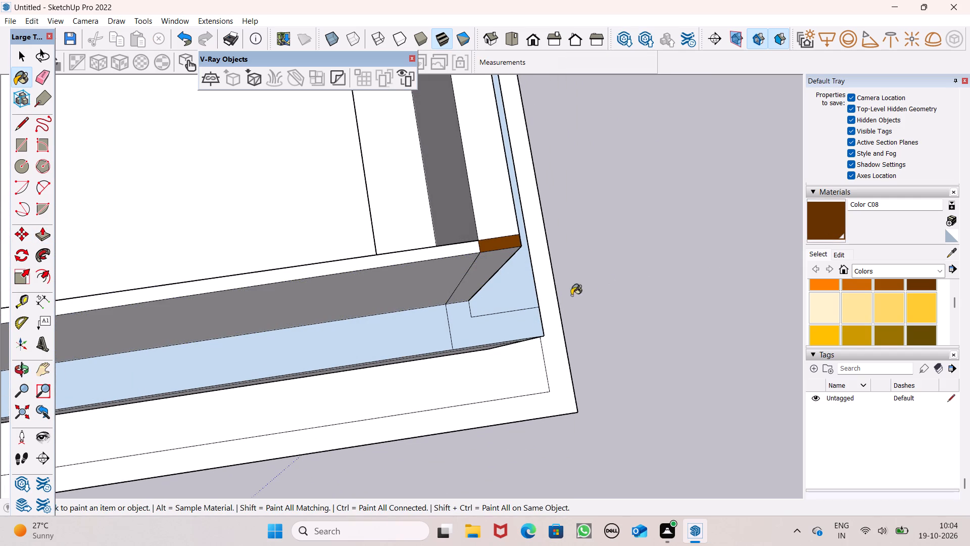
{"action": "left_click", "coordinate": [477, 279]}
{"action": "scroll", "coordinate": [479, 285], "scroll_direction": "down", "scroll_amount": 6}
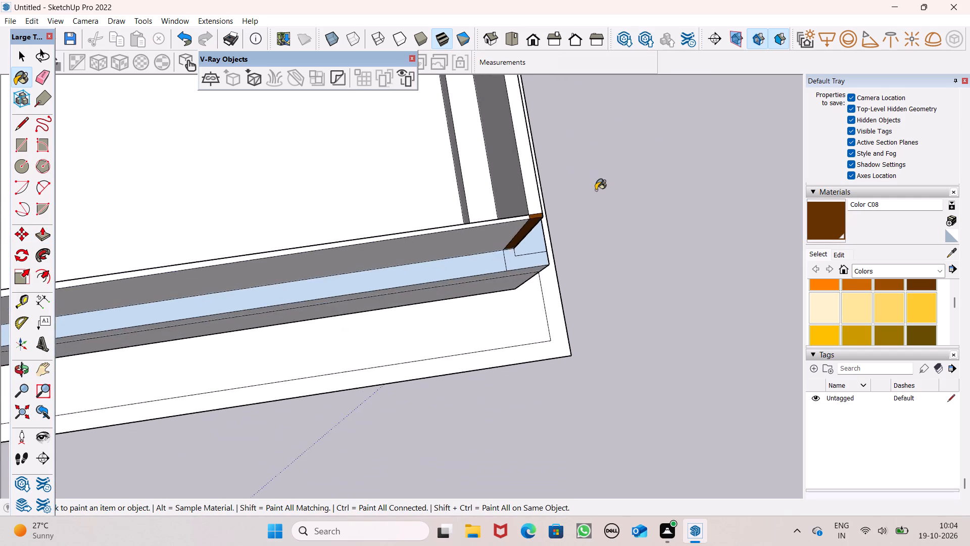
{"action": "middle_click_drag", "start_coordinate": [596, 211], "coordinate": [325, 183]}
{"action": "scroll", "coordinate": [362, 197], "scroll_direction": "down", "scroll_amount": 5}
{"action": "middle_click_drag", "start_coordinate": [612, 328], "coordinate": [333, 198]}
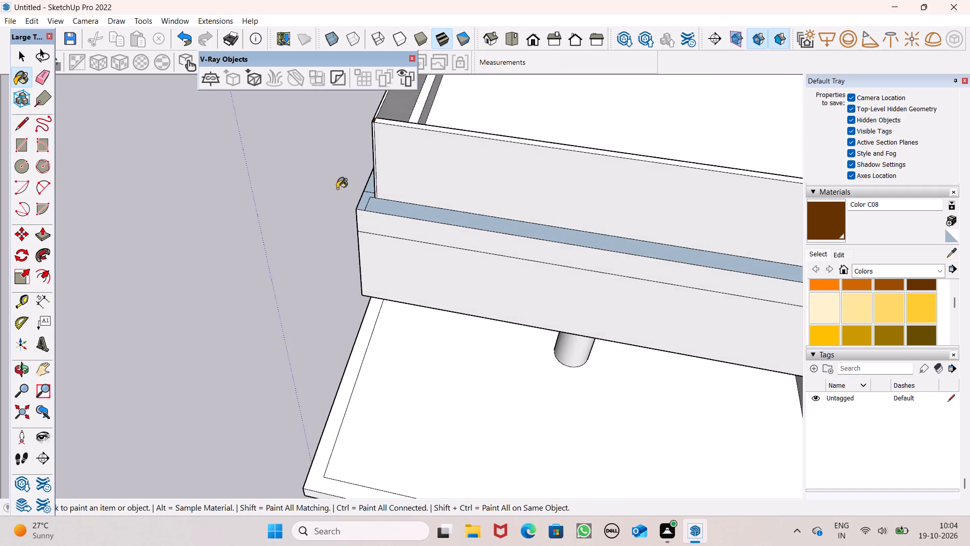
Paint the remaining unpainted face of this corner post with Color C08.
{"action": "scroll", "coordinate": [363, 135], "scroll_direction": "up", "scroll_amount": 6}
{"action": "scroll", "coordinate": [452, 179], "scroll_direction": "down", "scroll_amount": 5}
{"action": "scroll", "coordinate": [495, 193], "scroll_direction": "up", "scroll_amount": 5}
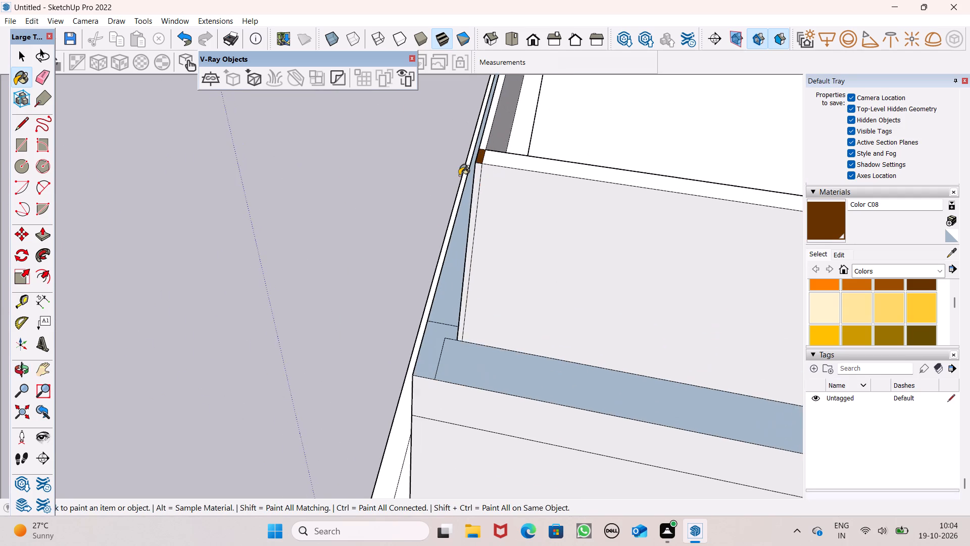
{"action": "scroll", "coordinate": [465, 178], "scroll_direction": "up", "scroll_amount": 4}
{"action": "left_click", "coordinate": [496, 157]}
Paint the top and both outer faces of the corner post at the other end of the long parapet with Color C08.
{"action": "scroll", "coordinate": [454, 163], "scroll_direction": "down", "scroll_amount": 12}
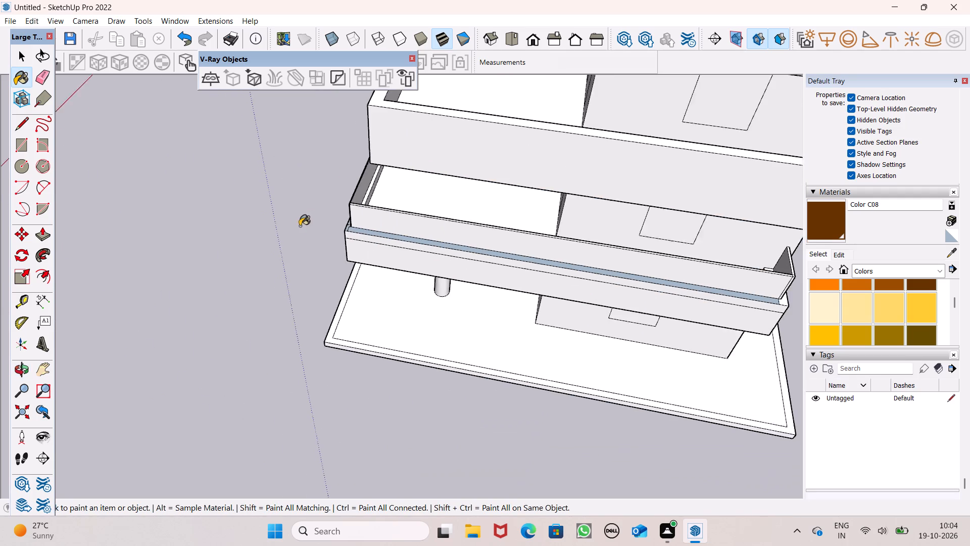
{"action": "scroll", "coordinate": [300, 226], "scroll_direction": "down", "scroll_amount": 1}
{"action": "scroll", "coordinate": [733, 300], "scroll_direction": "up", "scroll_amount": 6}
{"action": "middle_click_drag", "start_coordinate": [733, 283], "coordinate": [576, 255]}
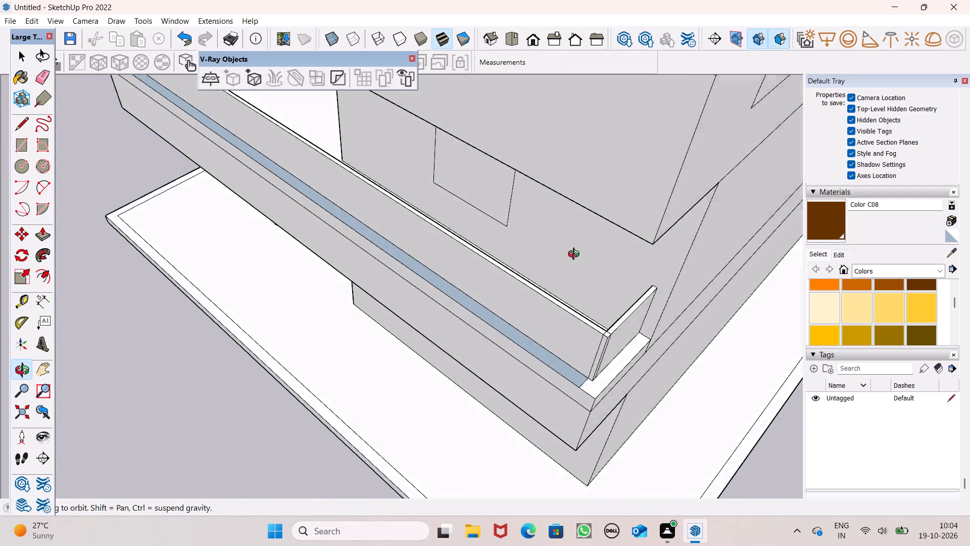
{"action": "middle_click_drag", "start_coordinate": [576, 255], "coordinate": [542, 220]}
{"action": "scroll", "coordinate": [557, 249], "scroll_direction": "up", "scroll_amount": 10}
{"action": "left_click", "coordinate": [534, 215]}
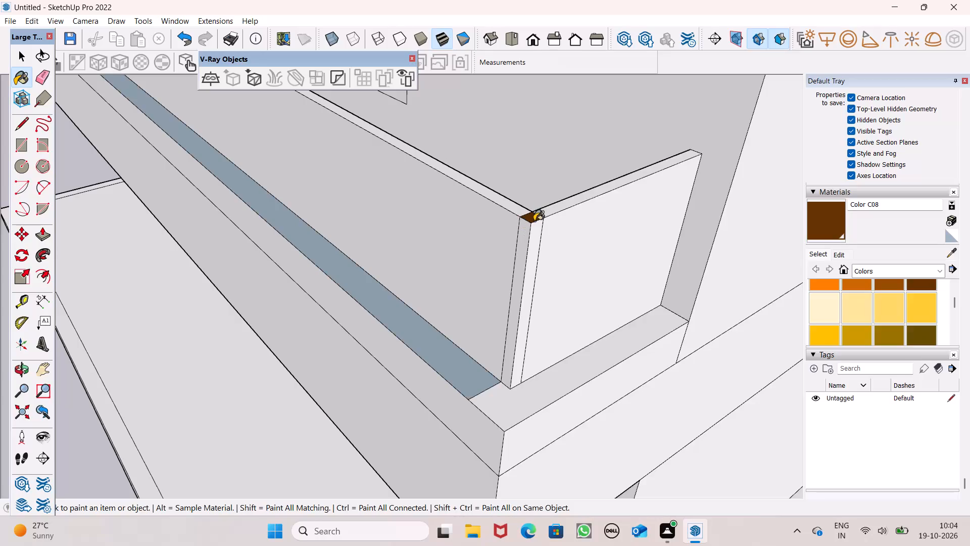
{"action": "left_click", "coordinate": [527, 233]}
{"action": "left_click", "coordinate": [534, 233]}
{"action": "scroll", "coordinate": [565, 253], "scroll_direction": "down", "scroll_amount": 5}
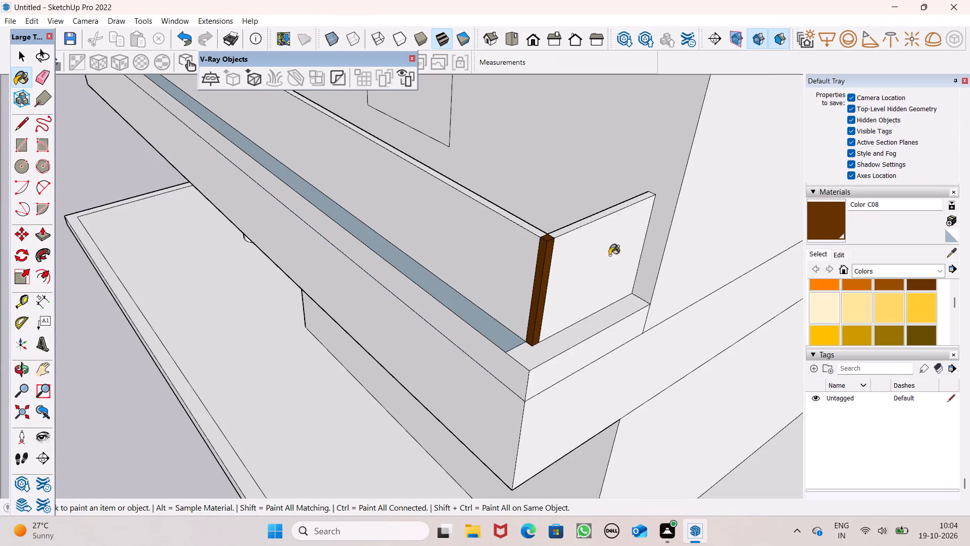
{"action": "scroll", "coordinate": [609, 255], "scroll_direction": "down", "scroll_amount": 7}
{"action": "scroll", "coordinate": [673, 253], "scroll_direction": "down", "scroll_amount": 5}
{"action": "key", "text": "space"}
Paint the outer faces of the short side parapet and its return by the wall with Translucent Glass Gray from Glass and Mirrors.
{"action": "scroll", "coordinate": [656, 260], "scroll_direction": "down", "scroll_amount": 6}
{"action": "middle_click_drag", "start_coordinate": [417, 348], "coordinate": [927, 306]}
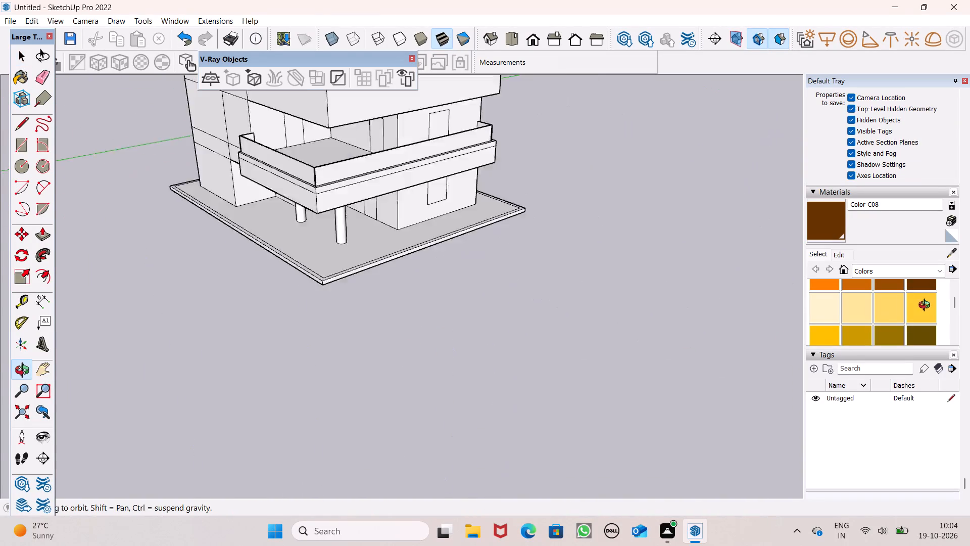
{"action": "middle_click_drag", "start_coordinate": [927, 306], "coordinate": [969, 293]}
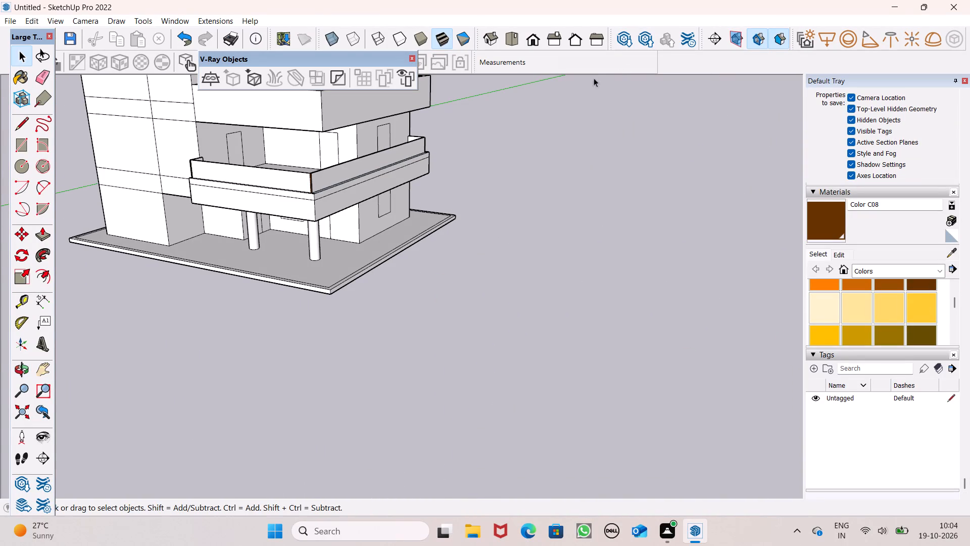
{"action": "scroll", "coordinate": [290, 163], "scroll_direction": "down", "scroll_amount": 1}
{"action": "middle_click_drag", "start_coordinate": [245, 186], "coordinate": [434, 214]}
{"action": "scroll", "coordinate": [337, 225], "scroll_direction": "up", "scroll_amount": 5}
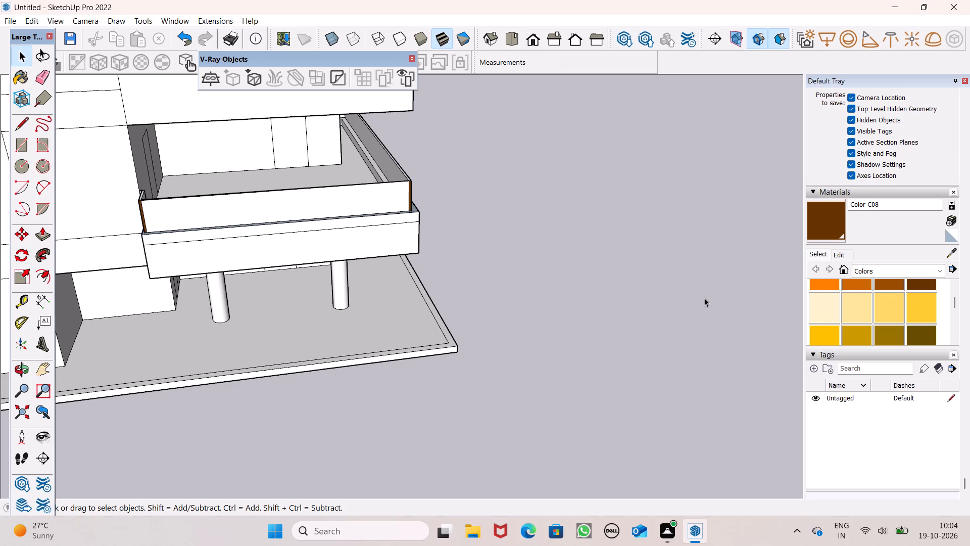
{"action": "left_click", "coordinate": [904, 271]}
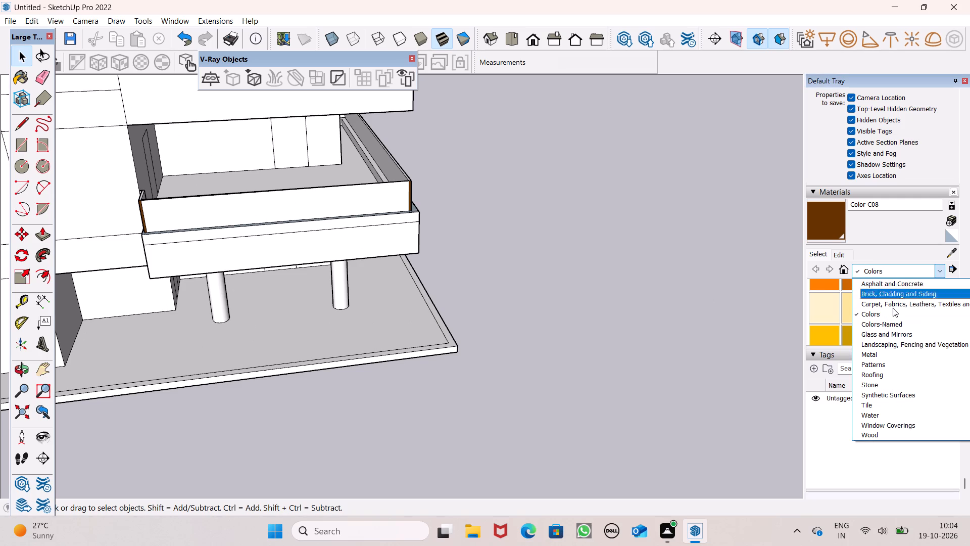
{"action": "left_click", "coordinate": [890, 333]}
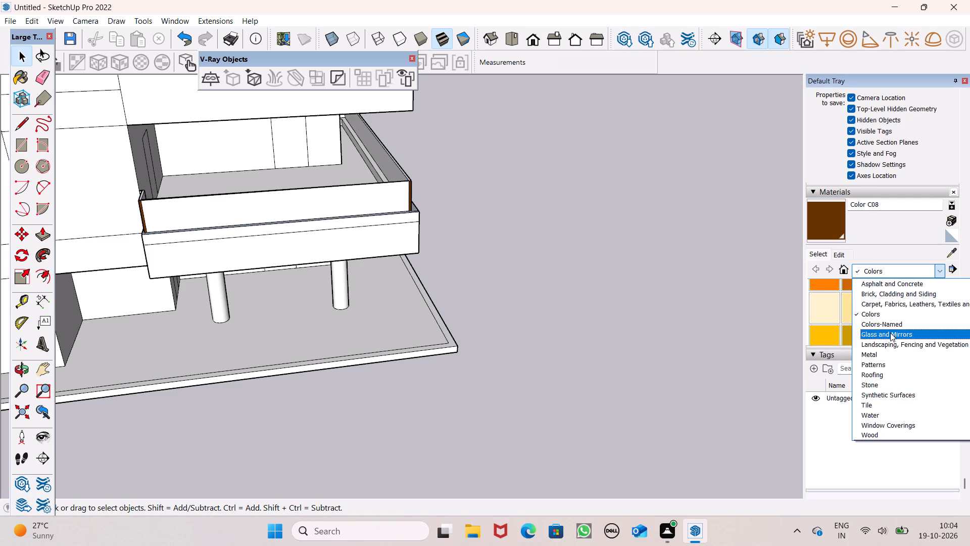
{"action": "left_click", "coordinate": [920, 337]}
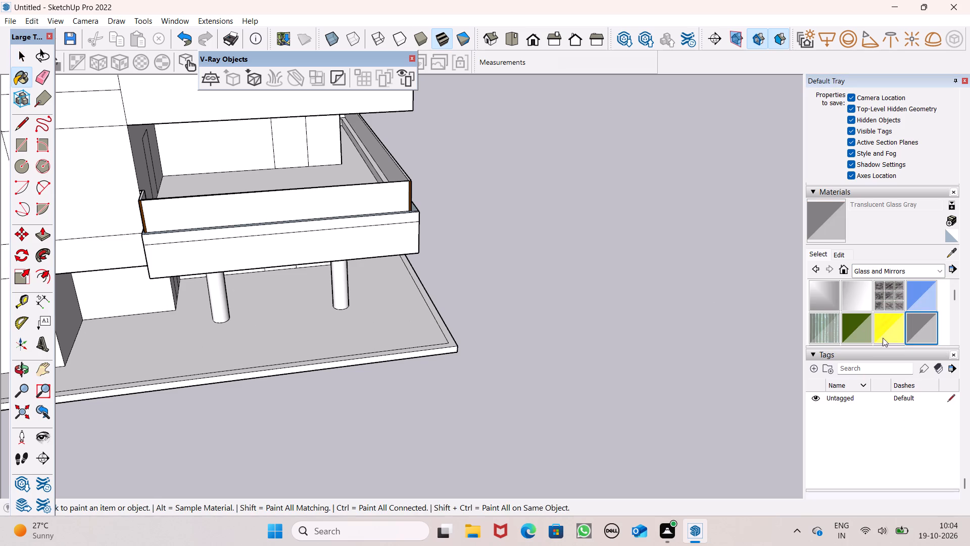
{"action": "scroll", "coordinate": [169, 203], "scroll_direction": "up", "scroll_amount": 5}
{"action": "left_click", "coordinate": [170, 205]}
{"action": "scroll", "coordinate": [170, 220], "scroll_direction": "up", "scroll_amount": 1}
{"action": "middle_click_drag", "start_coordinate": [170, 222], "coordinate": [339, 223]}
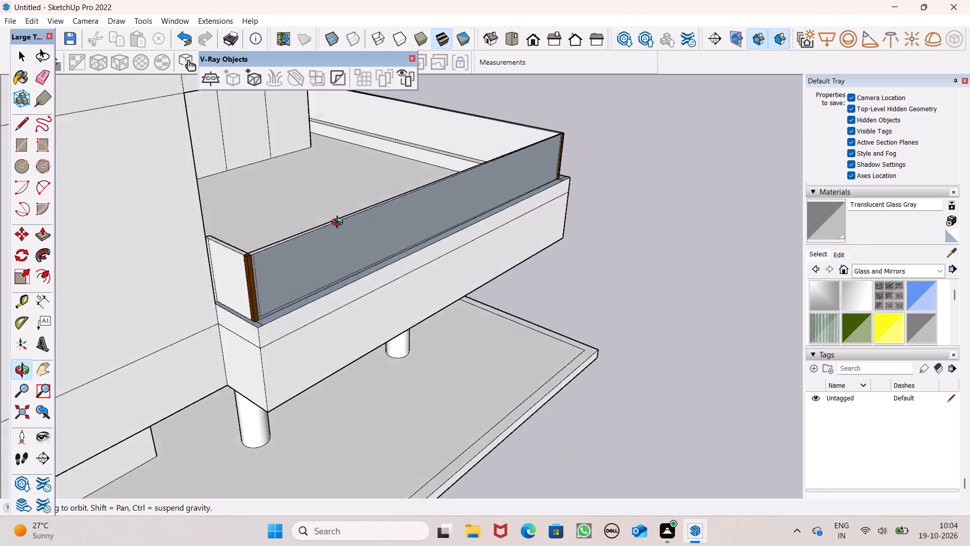
{"action": "middle_click_drag", "start_coordinate": [339, 223], "coordinate": [441, 268]}
{"action": "left_click", "coordinate": [376, 363]}
Paint the inner and outer faces of the terrace's long parapet with Translucent Glass Gray.
{"action": "scroll", "coordinate": [398, 316], "scroll_direction": "up", "scroll_amount": 6}
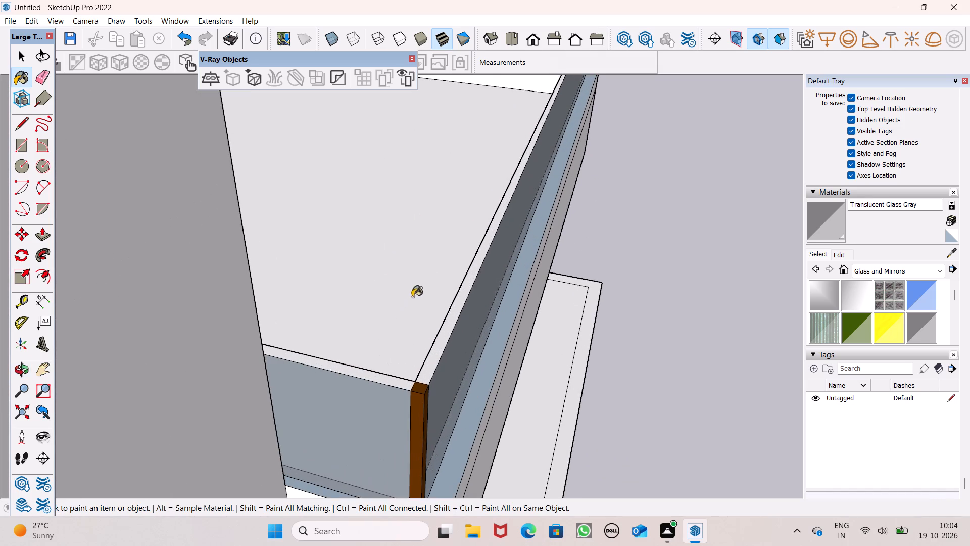
{"action": "scroll", "coordinate": [437, 271], "scroll_direction": "down", "scroll_amount": 8}
{"action": "left_click", "coordinate": [481, 138]}
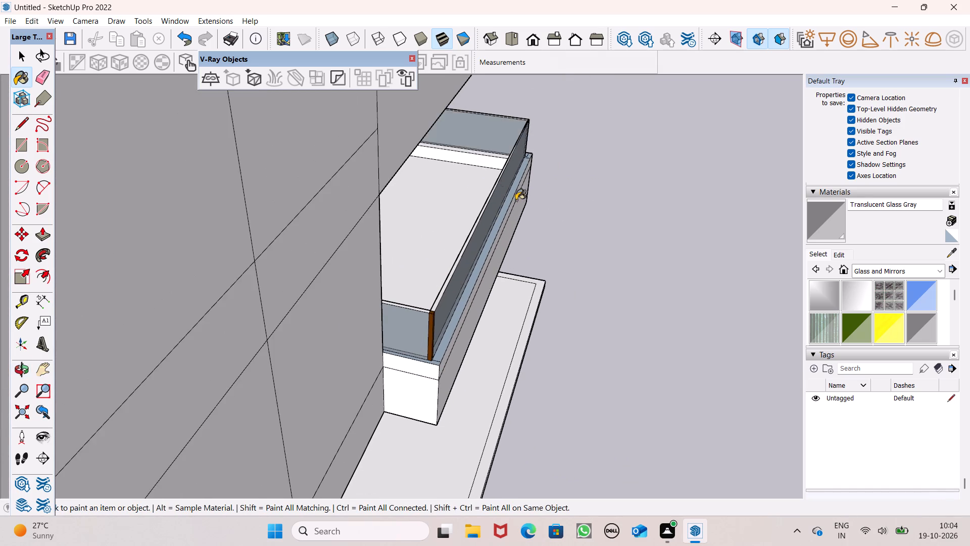
{"action": "middle_click_drag", "start_coordinate": [516, 206], "coordinate": [197, 207]}
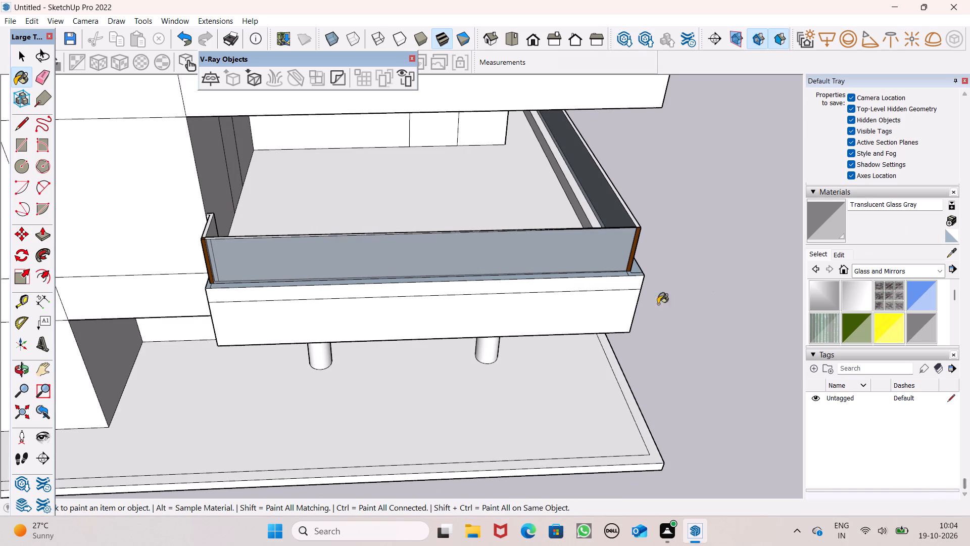
{"action": "middle_click_drag", "start_coordinate": [580, 328], "coordinate": [305, 290]}
{"action": "left_click", "coordinate": [493, 266]}
Paint the inner faces of the short side parapet and its wall return with Translucent Glass Gray.
{"action": "scroll", "coordinate": [499, 270], "scroll_direction": "up", "scroll_amount": 1}
{"action": "middle_click_drag", "start_coordinate": [500, 271], "coordinate": [500, 277]}
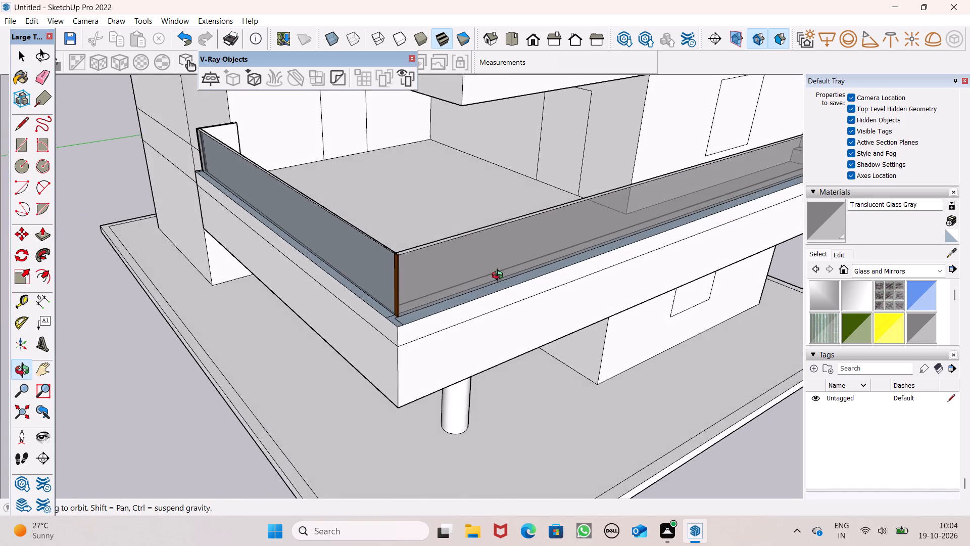
{"action": "middle_click_drag", "start_coordinate": [500, 277], "coordinate": [297, 312]}
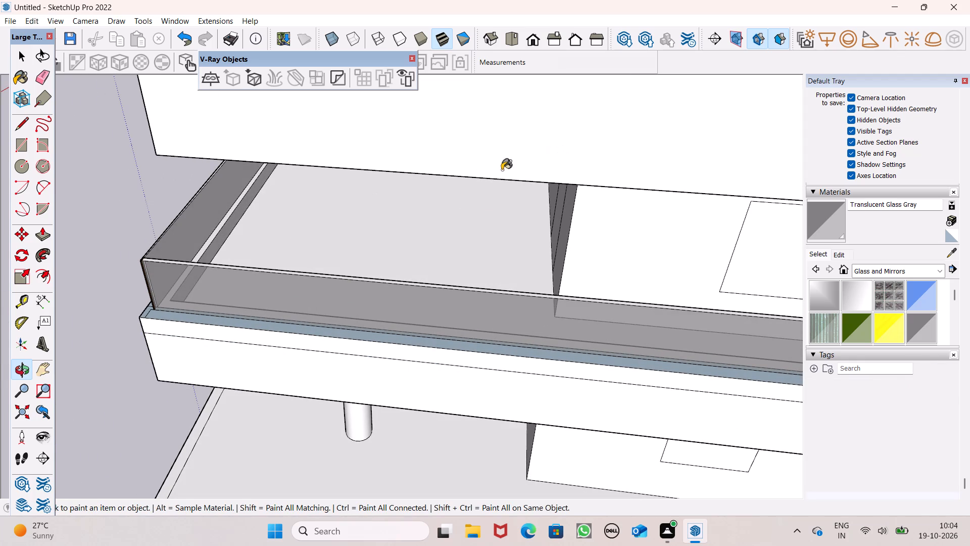
{"action": "middle_click_drag", "start_coordinate": [458, 219], "coordinate": [408, 138]}
{"action": "scroll", "coordinate": [318, 108], "scroll_direction": "up", "scroll_amount": 8}
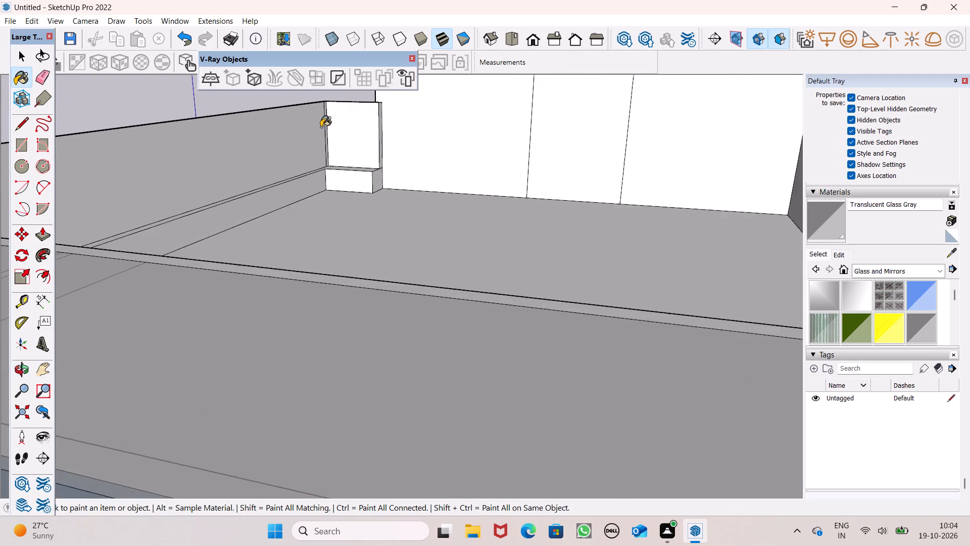
{"action": "scroll", "coordinate": [321, 127], "scroll_direction": "up", "scroll_amount": 3}
{"action": "left_click", "coordinate": [316, 132]}
{"action": "scroll", "coordinate": [361, 127], "scroll_direction": "up", "scroll_amount": 5}
{"action": "left_click", "coordinate": [361, 126]}
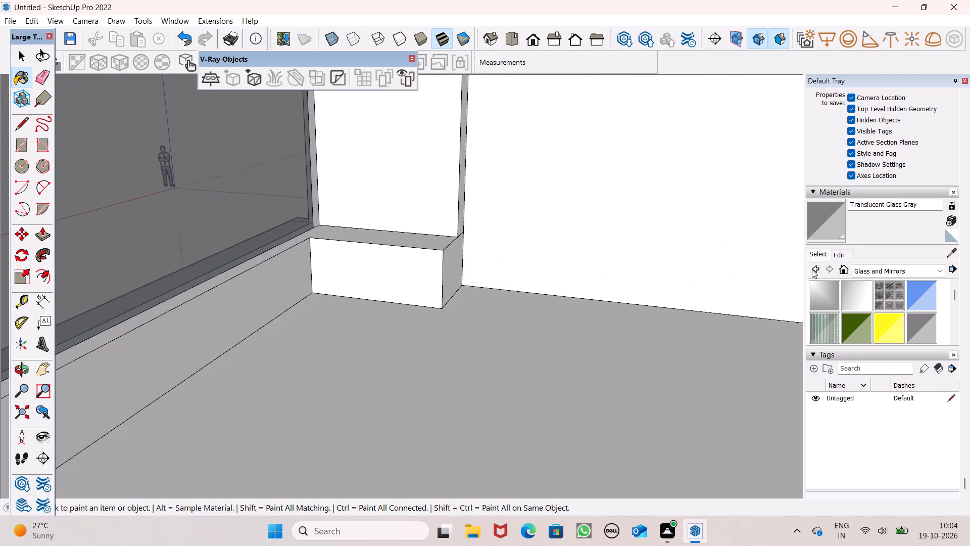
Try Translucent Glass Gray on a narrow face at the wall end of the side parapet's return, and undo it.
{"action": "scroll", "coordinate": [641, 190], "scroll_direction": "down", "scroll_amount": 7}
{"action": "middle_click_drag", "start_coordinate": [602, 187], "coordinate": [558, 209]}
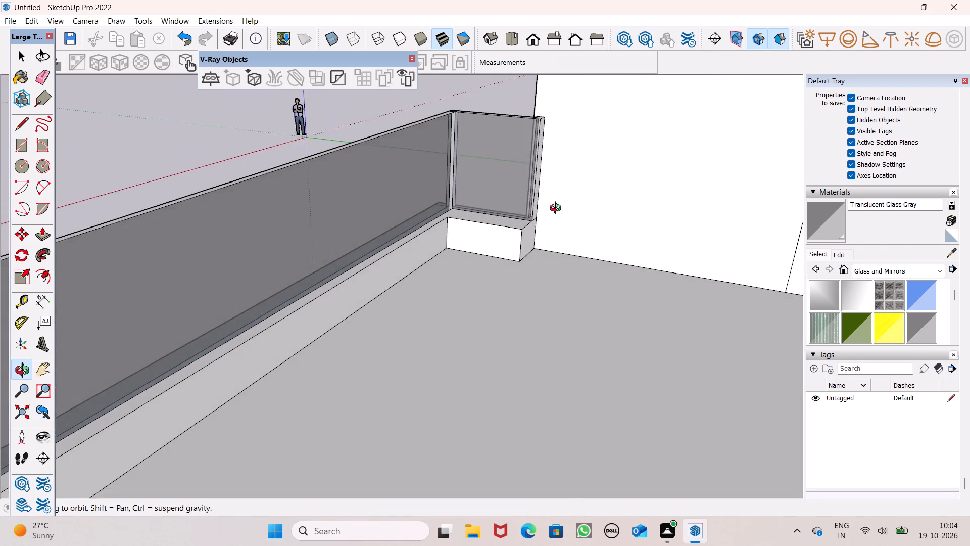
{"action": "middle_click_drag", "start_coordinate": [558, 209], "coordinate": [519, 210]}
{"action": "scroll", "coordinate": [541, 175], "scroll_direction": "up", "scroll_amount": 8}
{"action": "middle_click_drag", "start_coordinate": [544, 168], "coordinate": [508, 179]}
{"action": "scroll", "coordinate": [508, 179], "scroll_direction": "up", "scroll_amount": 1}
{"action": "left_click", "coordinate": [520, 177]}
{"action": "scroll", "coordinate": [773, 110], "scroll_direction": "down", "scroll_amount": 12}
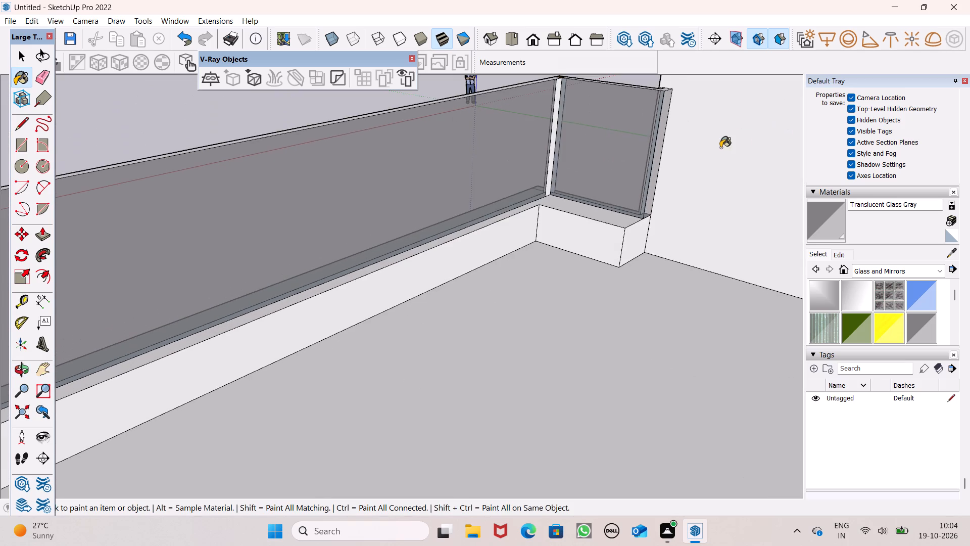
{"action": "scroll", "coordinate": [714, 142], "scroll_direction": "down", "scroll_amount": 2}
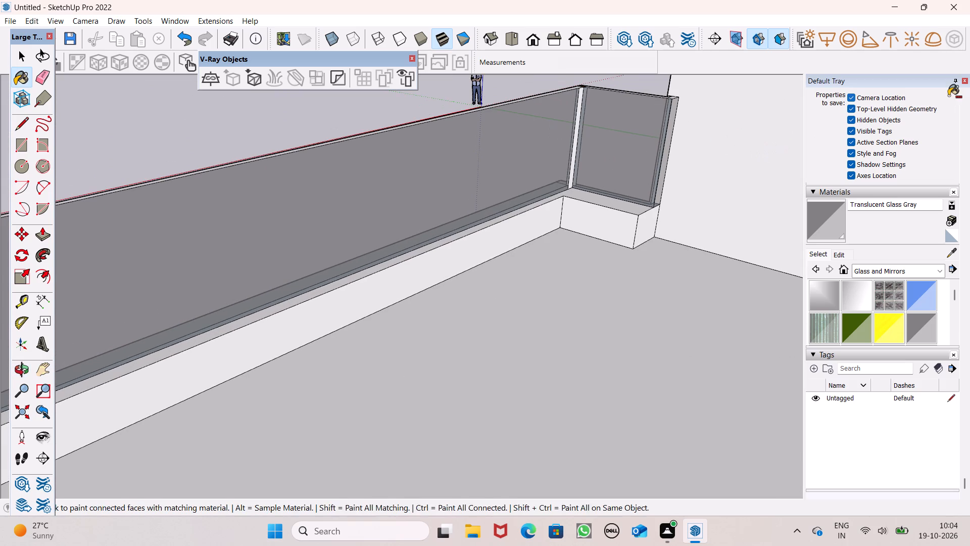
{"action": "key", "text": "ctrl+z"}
Paint the inner face of the return parapet at the far end of the long parapet with Translucent Glass Gray.
{"action": "scroll", "coordinate": [725, 155], "scroll_direction": "down", "scroll_amount": 13}
{"action": "middle_click_drag", "start_coordinate": [649, 269], "coordinate": [544, 249]}
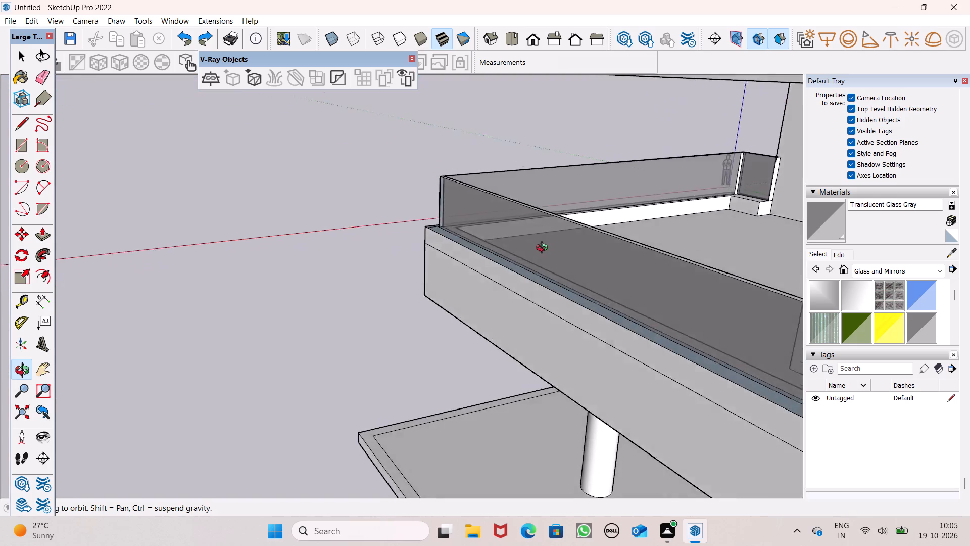
{"action": "middle_click_drag", "start_coordinate": [544, 249], "coordinate": [644, 250]}
{"action": "scroll", "coordinate": [376, 212], "scroll_direction": "down", "scroll_amount": 4}
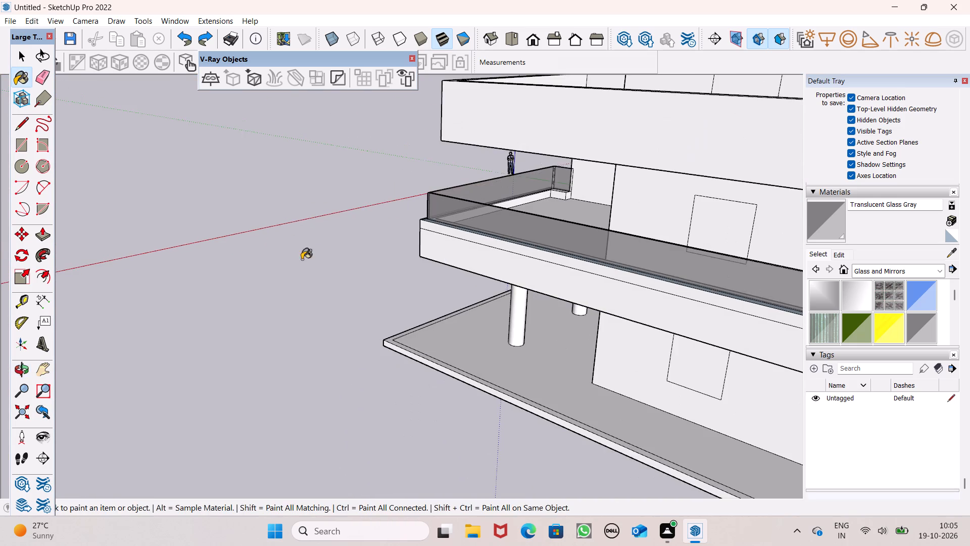
{"action": "middle_click_drag", "start_coordinate": [377, 284], "coordinate": [969, 418]}
{"action": "middle_click_drag", "start_coordinate": [602, 348], "coordinate": [749, 270]}
{"action": "scroll", "coordinate": [463, 169], "scroll_direction": "up", "scroll_amount": 1}
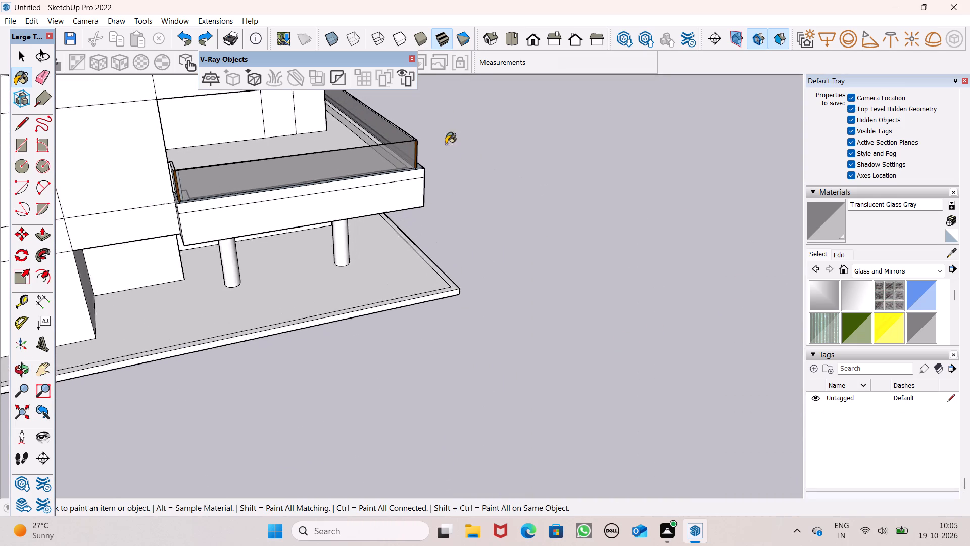
{"action": "scroll", "coordinate": [446, 144], "scroll_direction": "up", "scroll_amount": 9}
{"action": "middle_click_drag", "start_coordinate": [405, 141], "coordinate": [208, 212]}
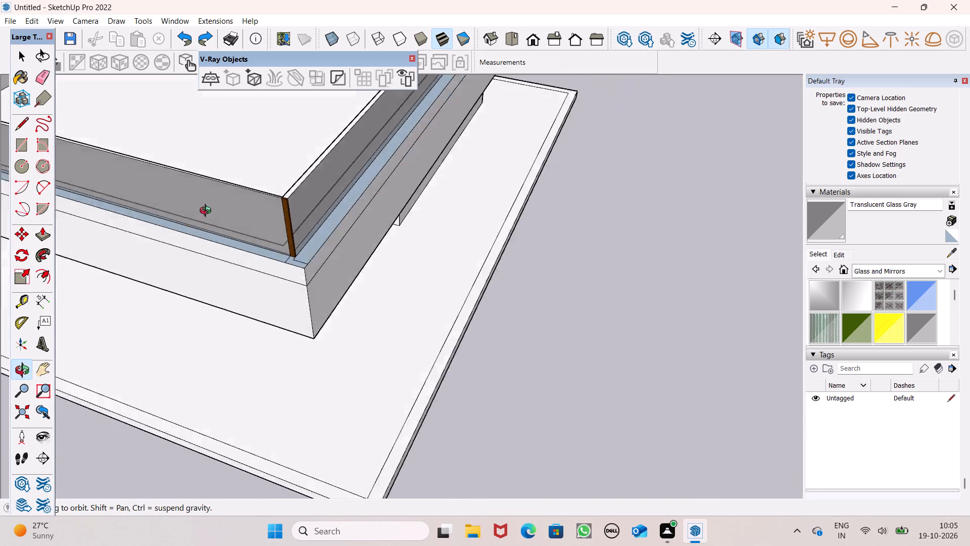
{"action": "middle_click_drag", "start_coordinate": [208, 212], "coordinate": [297, 109]}
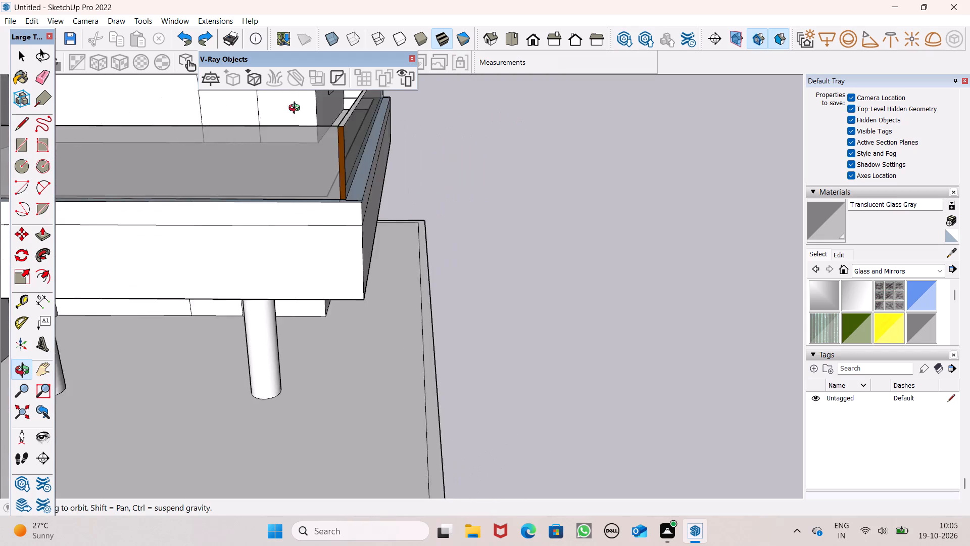
{"action": "middle_click_drag", "start_coordinate": [297, 109], "coordinate": [257, 133]}
{"action": "scroll", "coordinate": [284, 222], "scroll_direction": "down", "scroll_amount": 5}
{"action": "scroll", "coordinate": [362, 153], "scroll_direction": "down", "scroll_amount": 11}
{"action": "scroll", "coordinate": [372, 135], "scroll_direction": "up", "scroll_amount": 3}
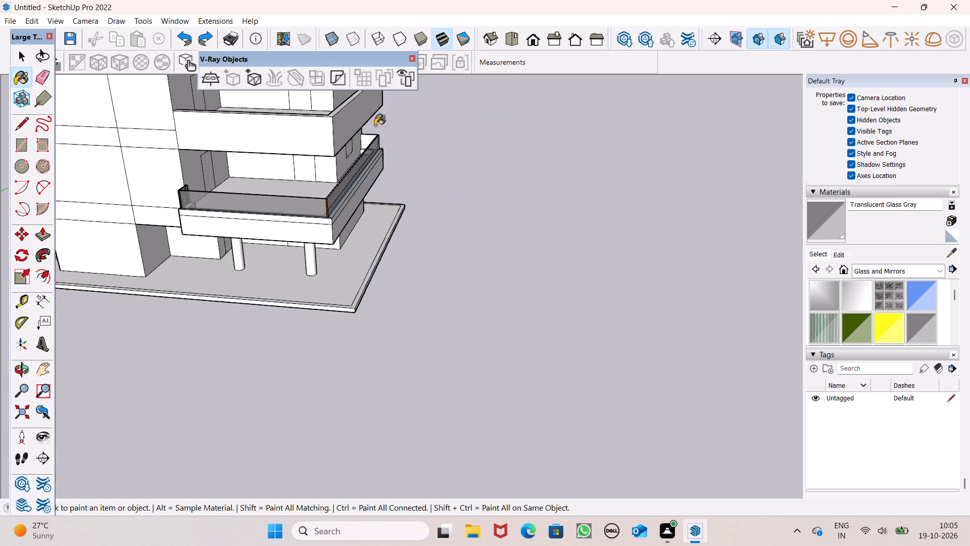
{"action": "scroll", "coordinate": [375, 125], "scroll_direction": "up", "scroll_amount": 20}
{"action": "scroll", "coordinate": [375, 125], "scroll_direction": "up", "scroll_amount": 1}
{"action": "left_click", "coordinate": [354, 201]}
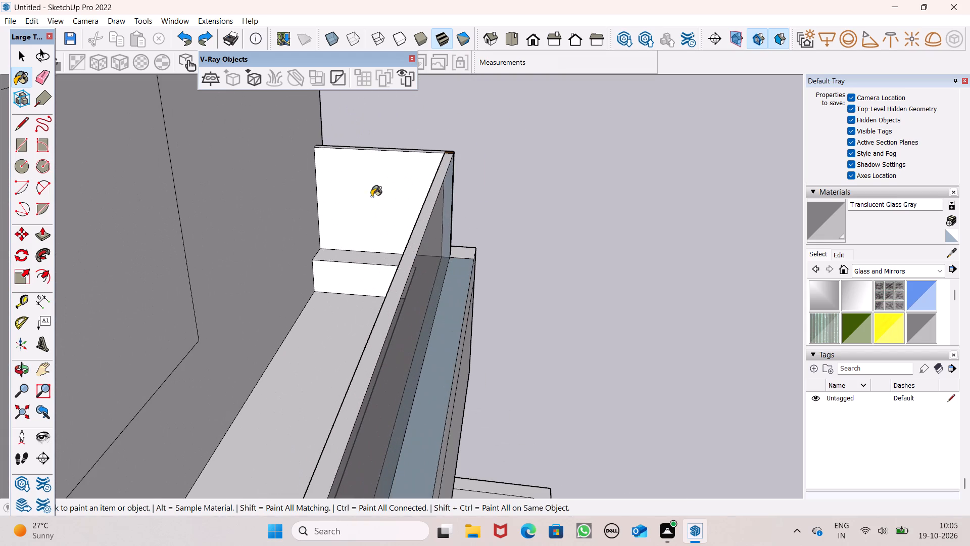
Paint the outer face of the same far-end return parapet with Translucent Glass Gray.
{"action": "scroll", "coordinate": [472, 161], "scroll_direction": "down", "scroll_amount": 4}
{"action": "middle_click_drag", "start_coordinate": [481, 192], "coordinate": [0, 202]}
{"action": "middle_click_drag", "start_coordinate": [430, 255], "coordinate": [176, 241]}
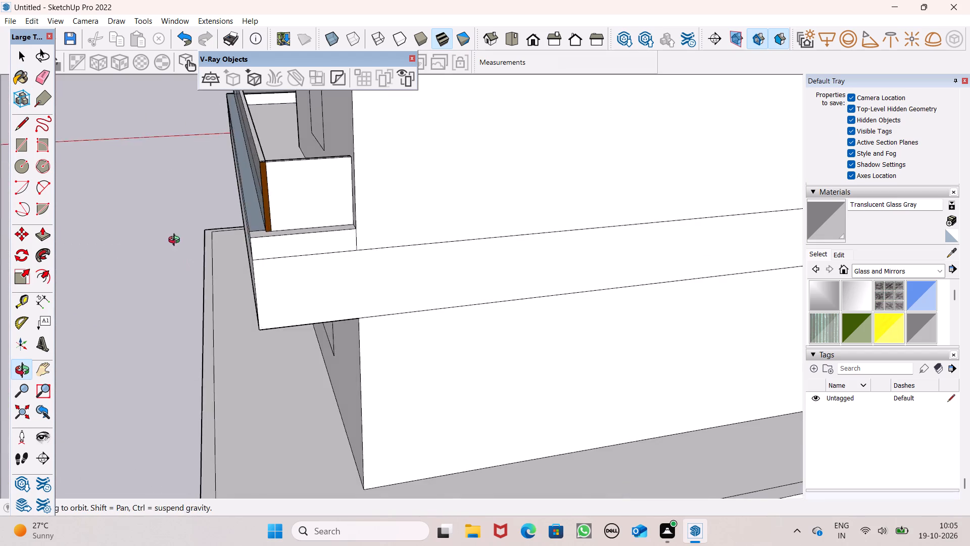
{"action": "middle_click_drag", "start_coordinate": [176, 241], "coordinate": [184, 234]}
{"action": "left_click", "coordinate": [301, 188]}
Paint the narrow outer face at the wall end of the side parapet's return with Color A08 from the Colors collection.
{"action": "middle_click_drag", "start_coordinate": [284, 224], "coordinate": [740, 277]}
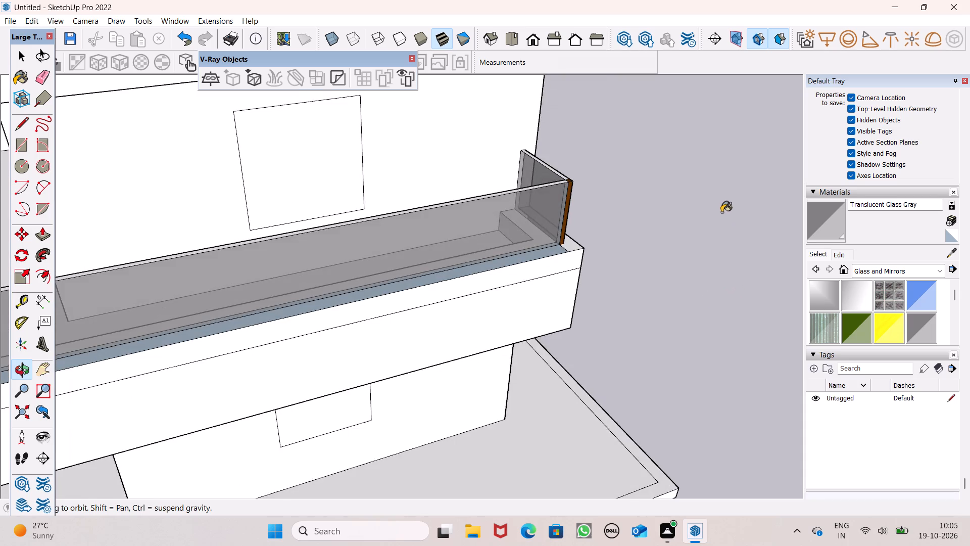
{"action": "scroll", "coordinate": [723, 209], "scroll_direction": "down", "scroll_amount": 4}
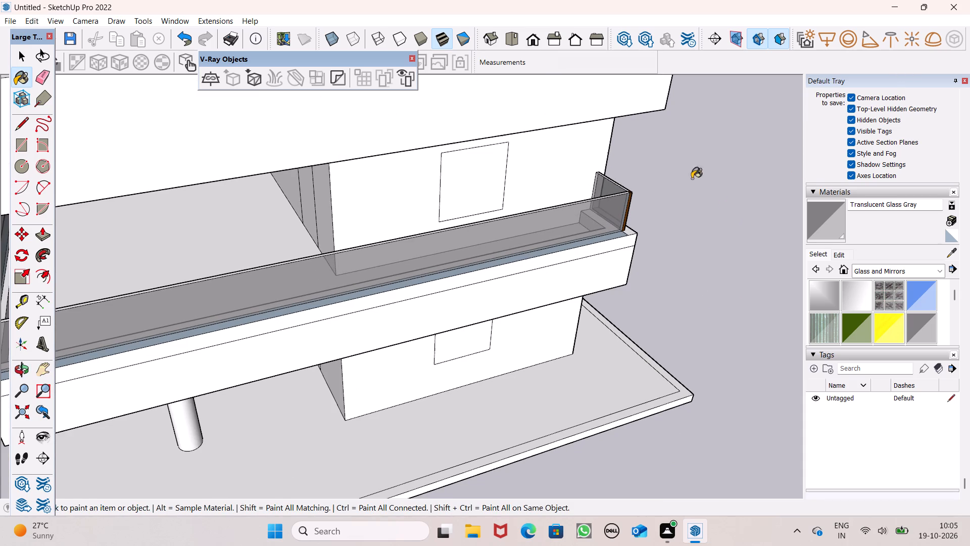
{"action": "scroll", "coordinate": [652, 183], "scroll_direction": "down", "scroll_amount": 5}
{"action": "middle_click_drag", "start_coordinate": [641, 208], "coordinate": [849, 237]}
{"action": "middle_click_drag", "start_coordinate": [598, 306], "coordinate": [770, 320]}
{"action": "scroll", "coordinate": [384, 381], "scroll_direction": "up", "scroll_amount": 3}
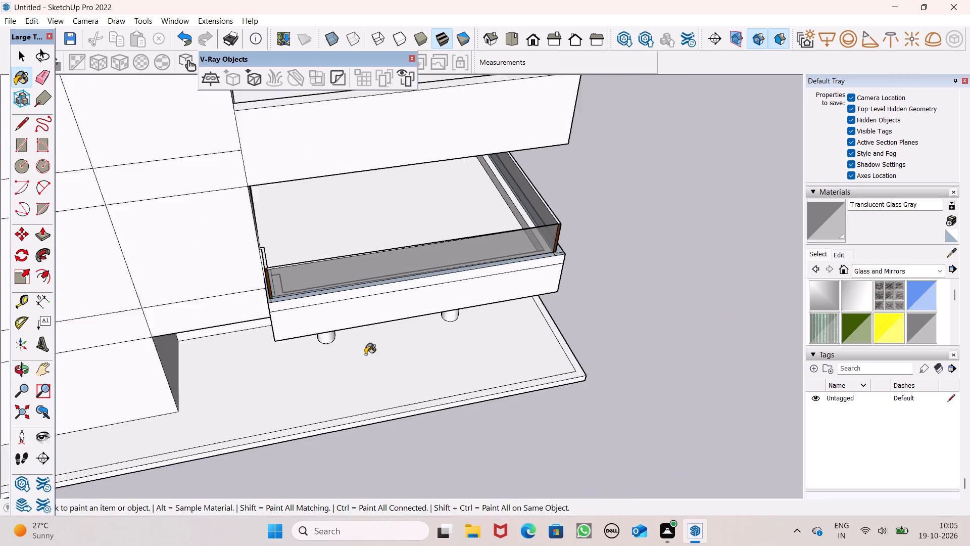
{"action": "scroll", "coordinate": [365, 354], "scroll_direction": "up", "scroll_amount": 1}
{"action": "middle_click_drag", "start_coordinate": [309, 284], "coordinate": [537, 266]}
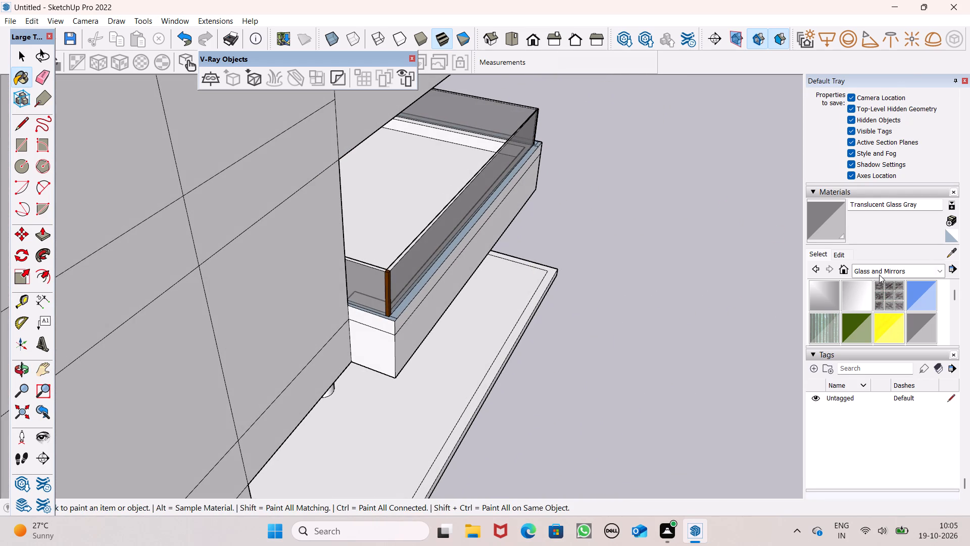
{"action": "left_click", "coordinate": [881, 272]}
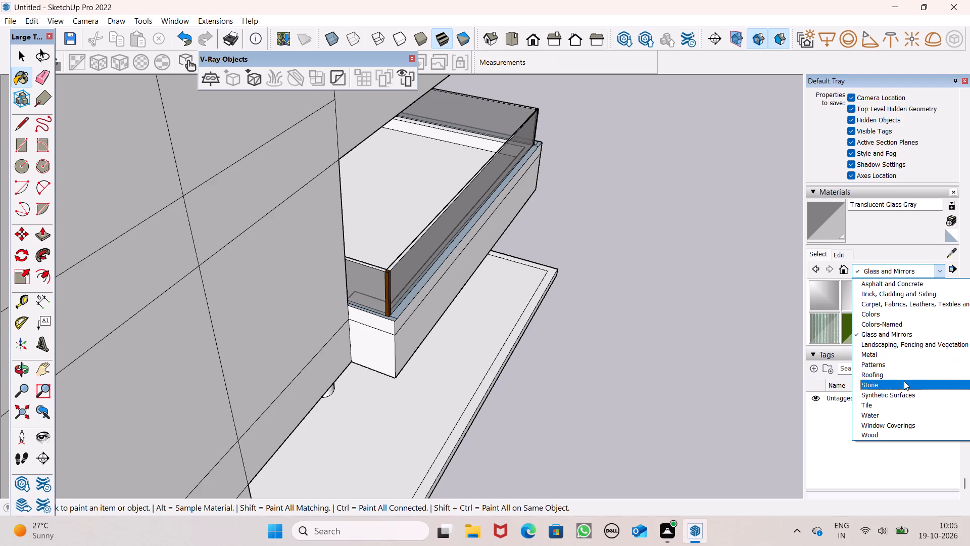
{"action": "left_click", "coordinate": [903, 320]}
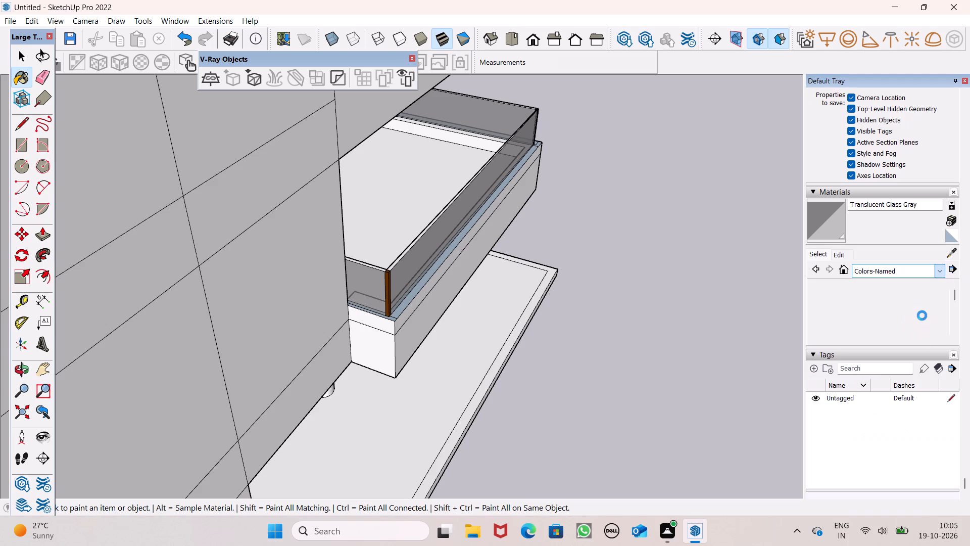
{"action": "left_click_drag", "start_coordinate": [882, 271], "coordinate": [885, 285]}
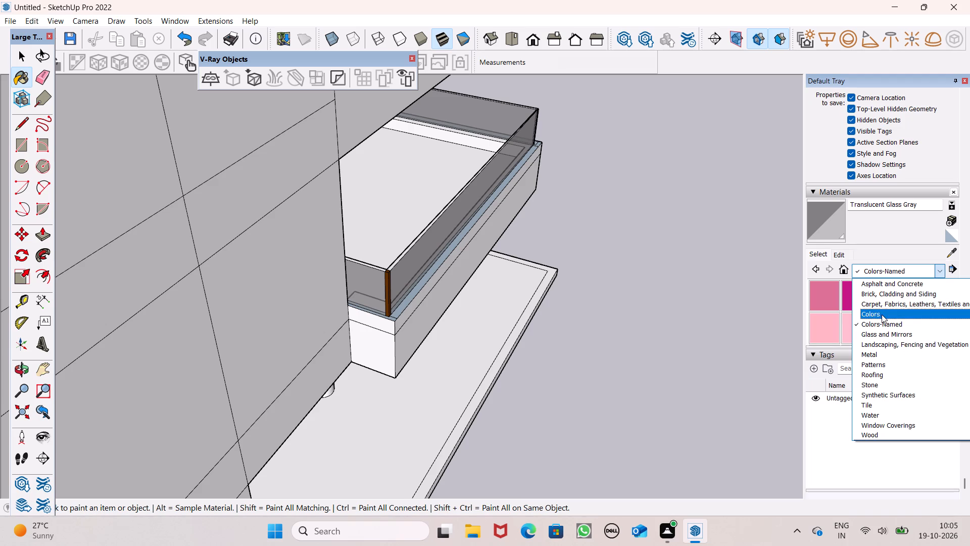
{"action": "left_click", "coordinate": [882, 314]}
{"action": "left_click", "coordinate": [917, 327]}
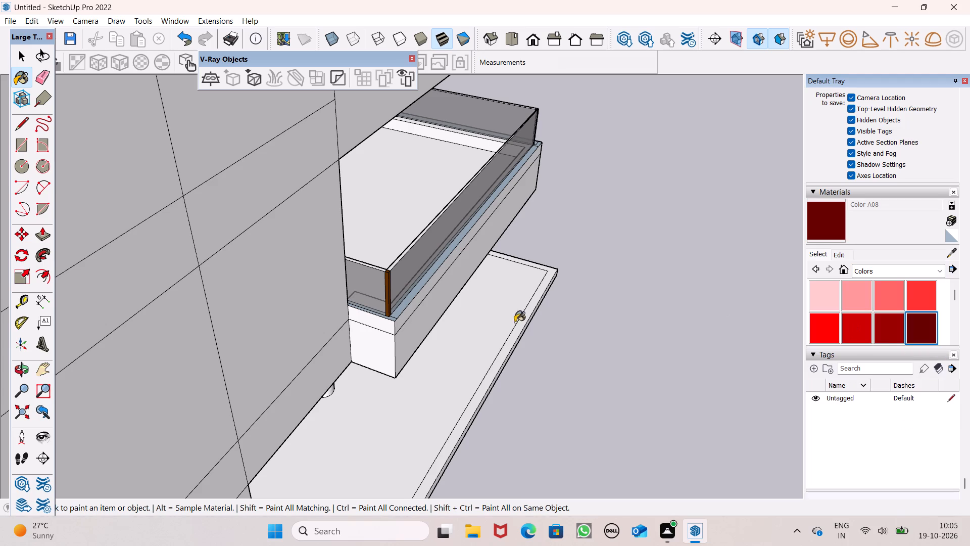
{"action": "scroll", "coordinate": [346, 249], "scroll_direction": "up", "scroll_amount": 6}
{"action": "scroll", "coordinate": [400, 288], "scroll_direction": "up", "scroll_amount": 6}
{"action": "middle_click_drag", "start_coordinate": [472, 298], "coordinate": [292, 359]}
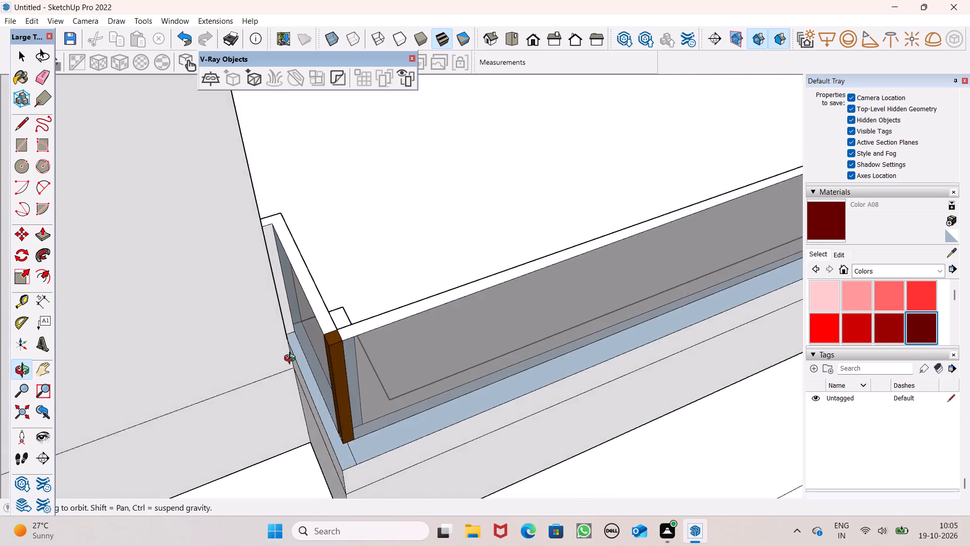
{"action": "middle_click_drag", "start_coordinate": [292, 359], "coordinate": [263, 352]}
{"action": "scroll", "coordinate": [264, 353], "scroll_direction": "up", "scroll_amount": 1}
{"action": "left_click", "coordinate": [273, 208]}
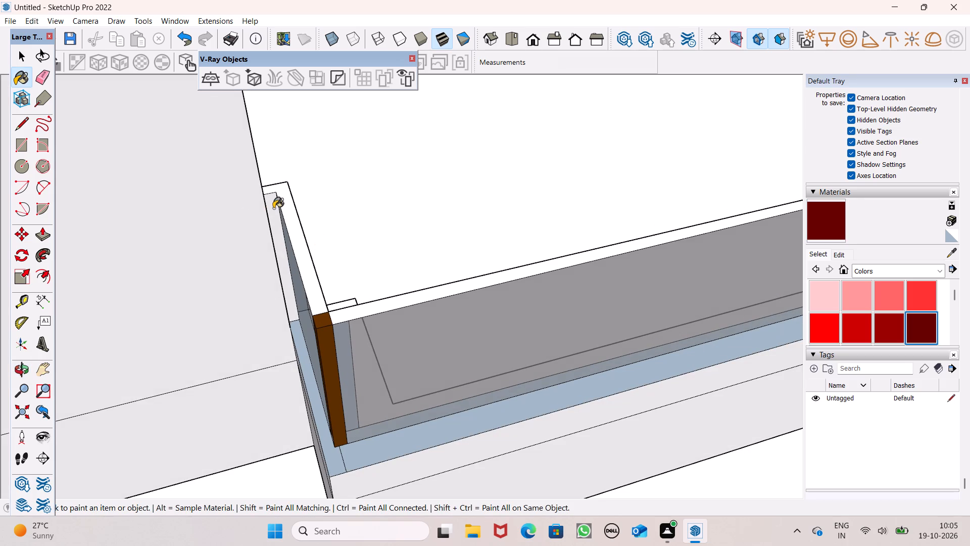
Paint the narrow strip in the return's inner corner and its inner wall-end face with Color A08.
{"action": "scroll", "coordinate": [516, 216], "scroll_direction": "down", "scroll_amount": 2}
{"action": "middle_click_drag", "start_coordinate": [488, 244], "coordinate": [465, 276]}
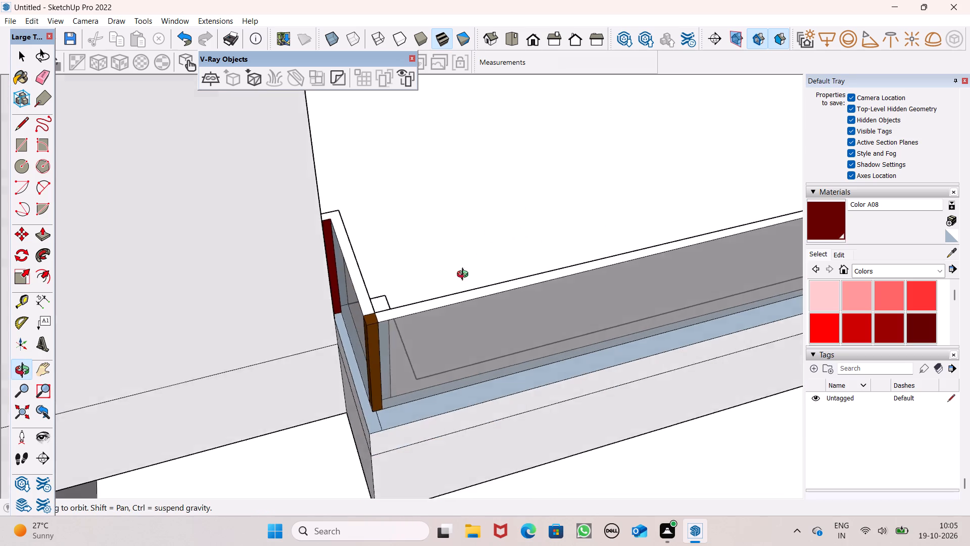
{"action": "middle_click_drag", "start_coordinate": [465, 276], "coordinate": [270, 279]}
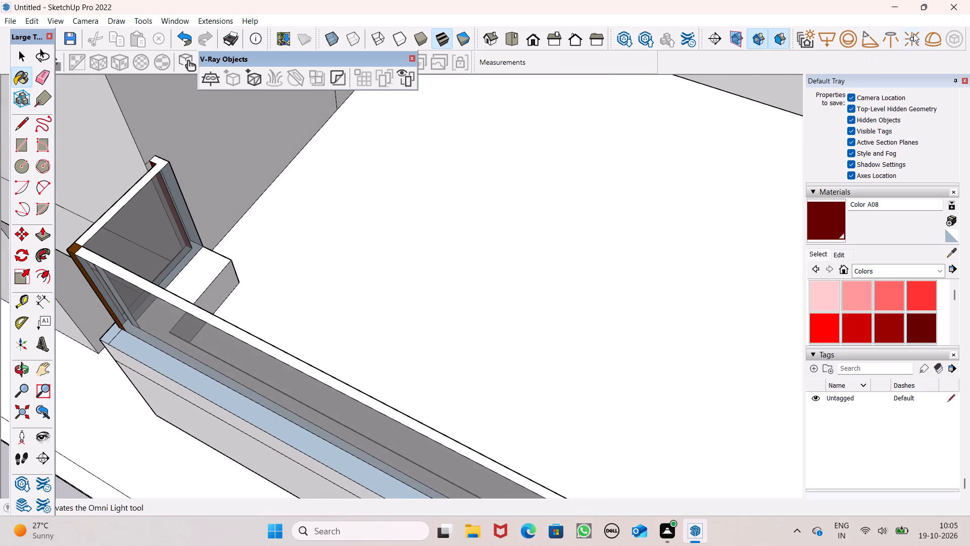
{"action": "scroll", "coordinate": [544, 119], "scroll_direction": "down", "scroll_amount": 4}
{"action": "middle_click_drag", "start_coordinate": [525, 156], "coordinate": [386, 148]}
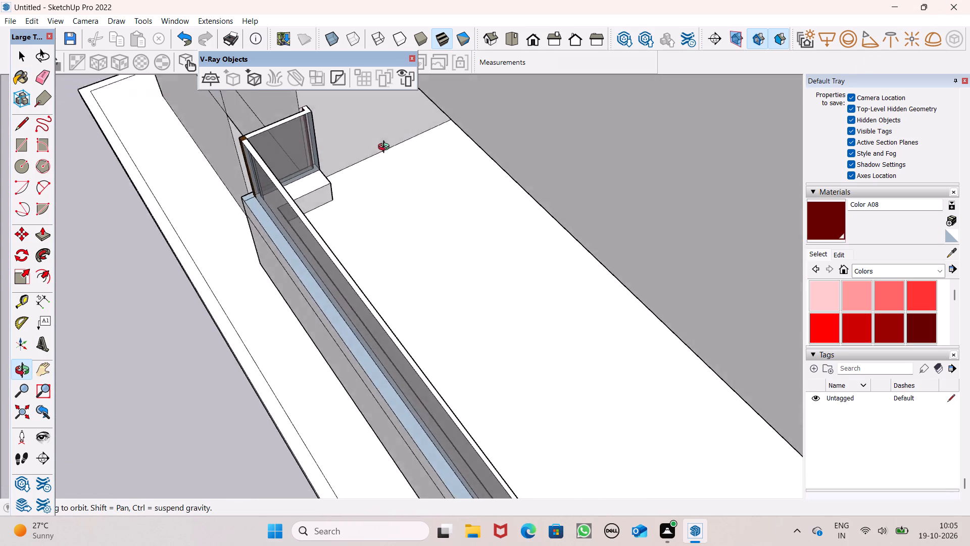
{"action": "middle_click_drag", "start_coordinate": [386, 148], "coordinate": [324, 92]}
{"action": "scroll", "coordinate": [424, 180], "scroll_direction": "down", "scroll_amount": 3}
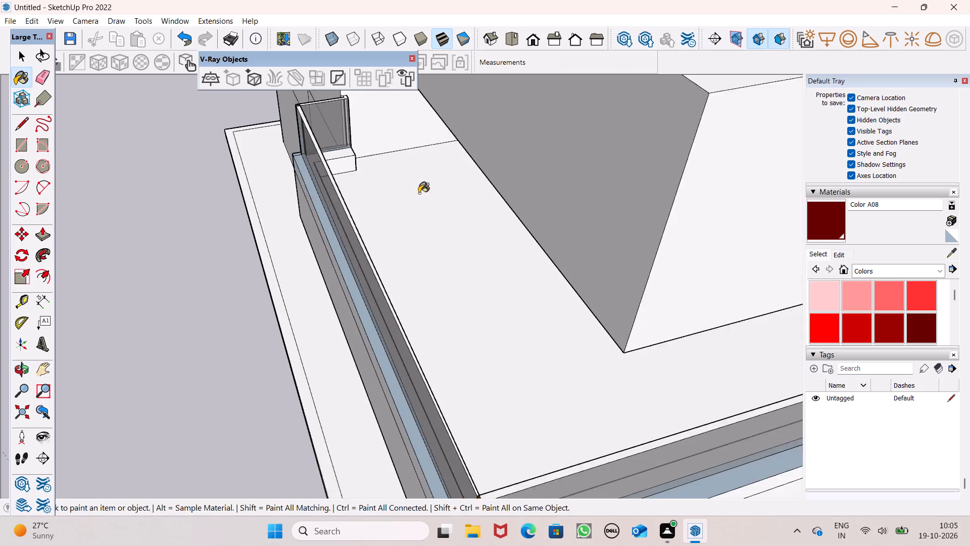
{"action": "scroll", "coordinate": [419, 193], "scroll_direction": "down", "scroll_amount": 1}
{"action": "middle_click_drag", "start_coordinate": [404, 200], "coordinate": [308, 125]}
{"action": "scroll", "coordinate": [412, 97], "scroll_direction": "up", "scroll_amount": 3}
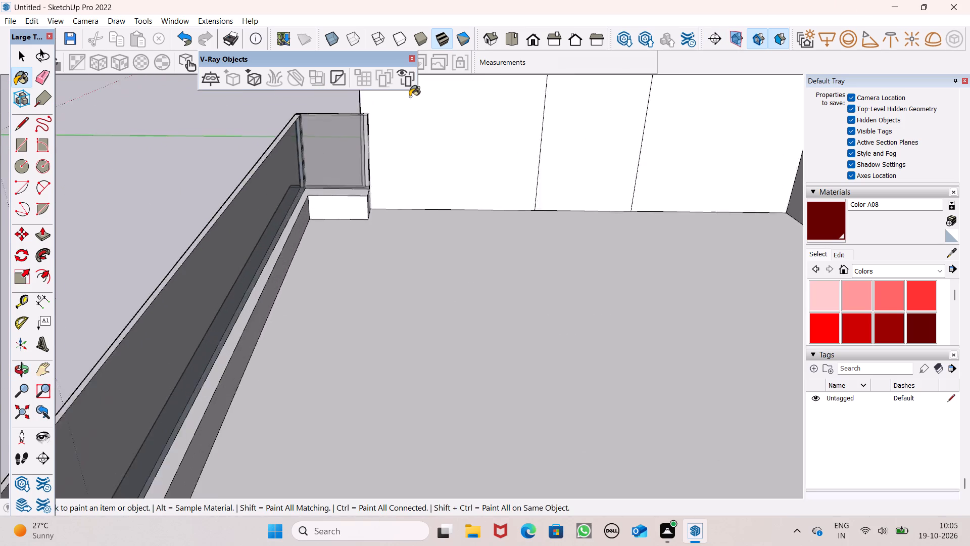
{"action": "scroll", "coordinate": [410, 97], "scroll_direction": "up", "scroll_amount": 10}
{"action": "middle_click_drag", "start_coordinate": [295, 201], "coordinate": [100, 207]}
{"action": "scroll", "coordinate": [295, 205], "scroll_direction": "up", "scroll_amount": 1}
{"action": "scroll", "coordinate": [224, 160], "scroll_direction": "up", "scroll_amount": 2}
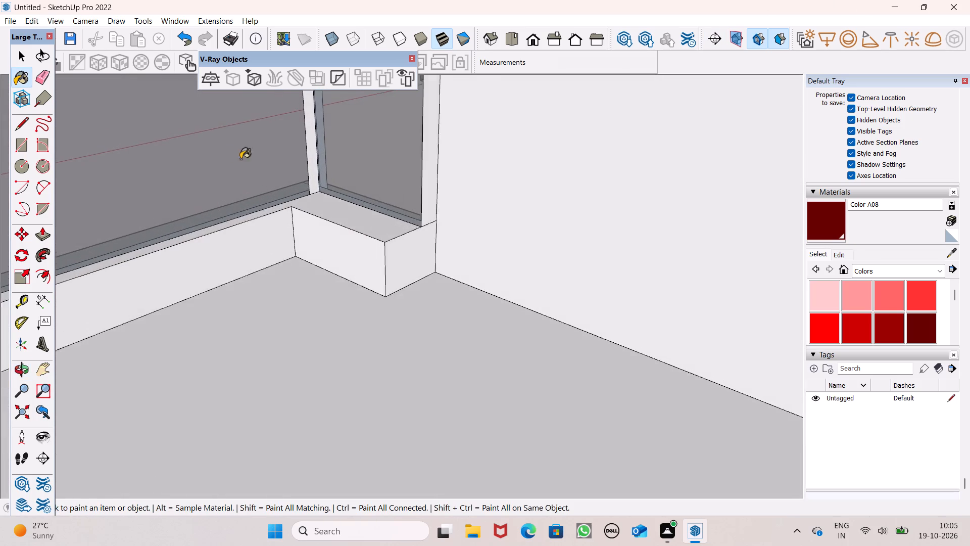
{"action": "scroll", "coordinate": [240, 159], "scroll_direction": "up", "scroll_amount": 3}
{"action": "left_click", "coordinate": [326, 159]}
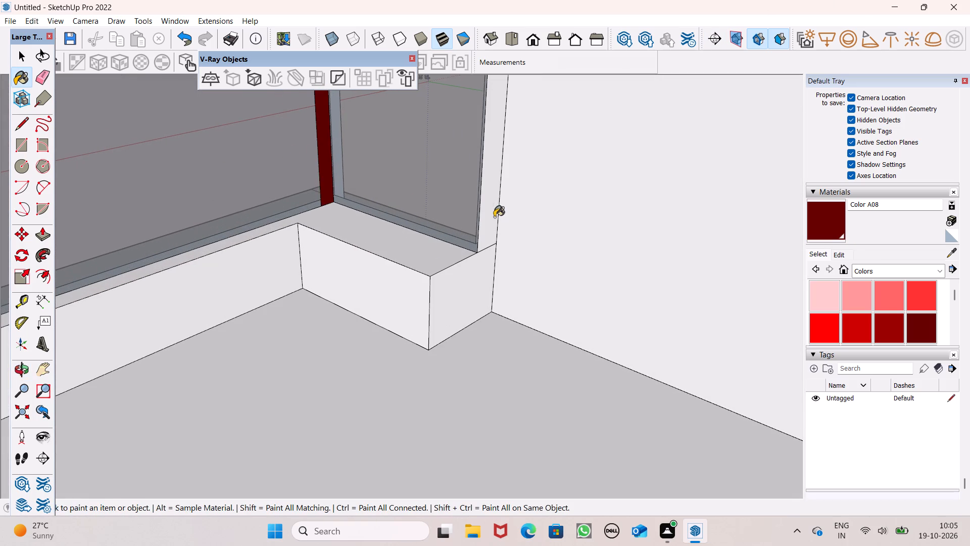
{"action": "left_click", "coordinate": [490, 205]}
Examine the lower canopy's glass parapets and corner posts from the front, the far end and the side return.
{"action": "scroll", "coordinate": [494, 209], "scroll_direction": "down", "scroll_amount": 10}
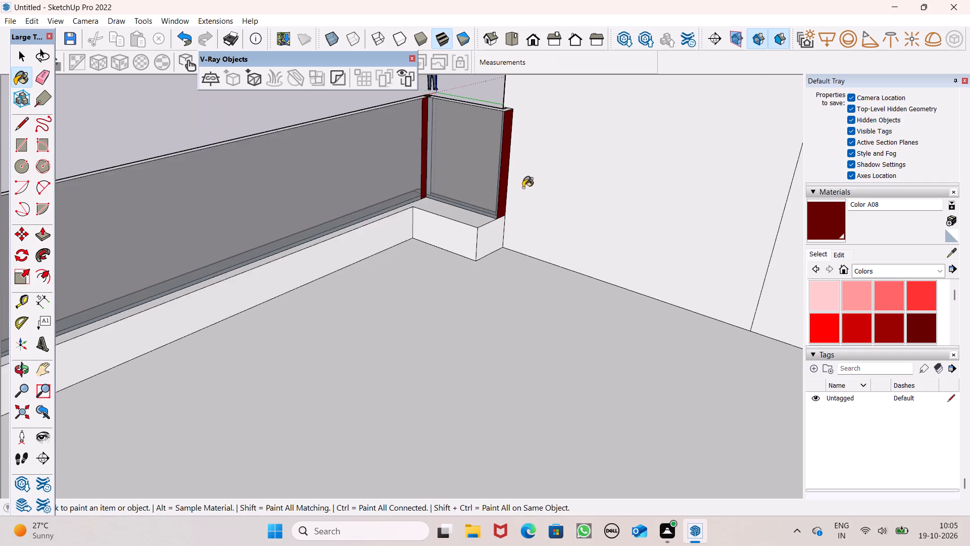
{"action": "scroll", "coordinate": [523, 186], "scroll_direction": "down", "scroll_amount": 3}
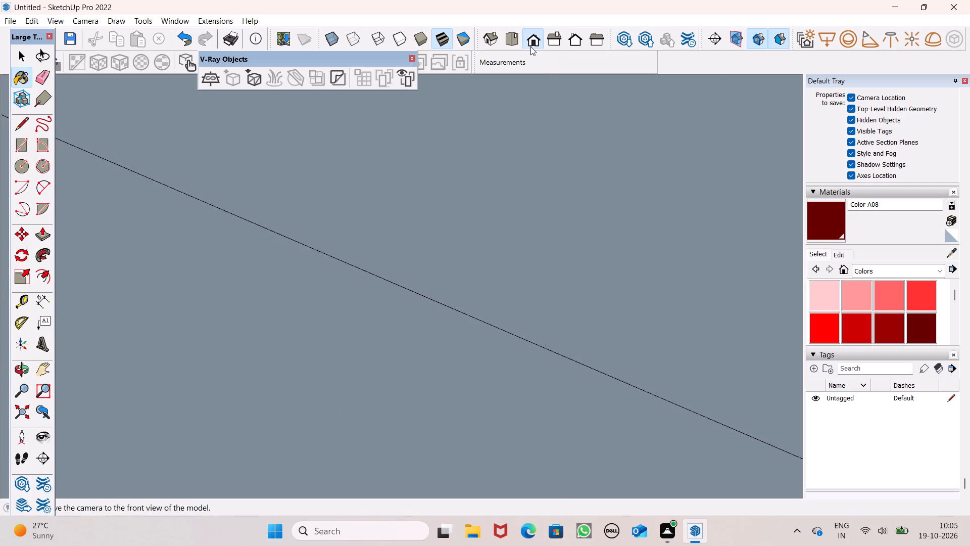
{"action": "left_click", "coordinate": [530, 47]}
{"action": "scroll", "coordinate": [645, 179], "scroll_direction": "down", "scroll_amount": 10}
{"action": "middle_click_drag", "start_coordinate": [635, 204], "coordinate": [438, 270]}
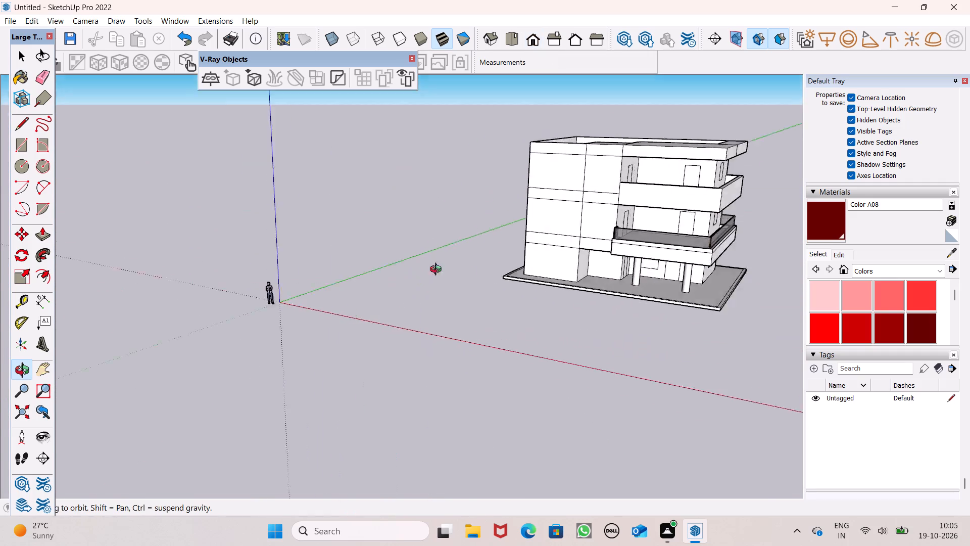
{"action": "middle_click_drag", "start_coordinate": [438, 270], "coordinate": [400, 267]}
{"action": "scroll", "coordinate": [623, 118], "scroll_direction": "down", "scroll_amount": 2}
{"action": "scroll", "coordinate": [643, 251], "scroll_direction": "up", "scroll_amount": 6}
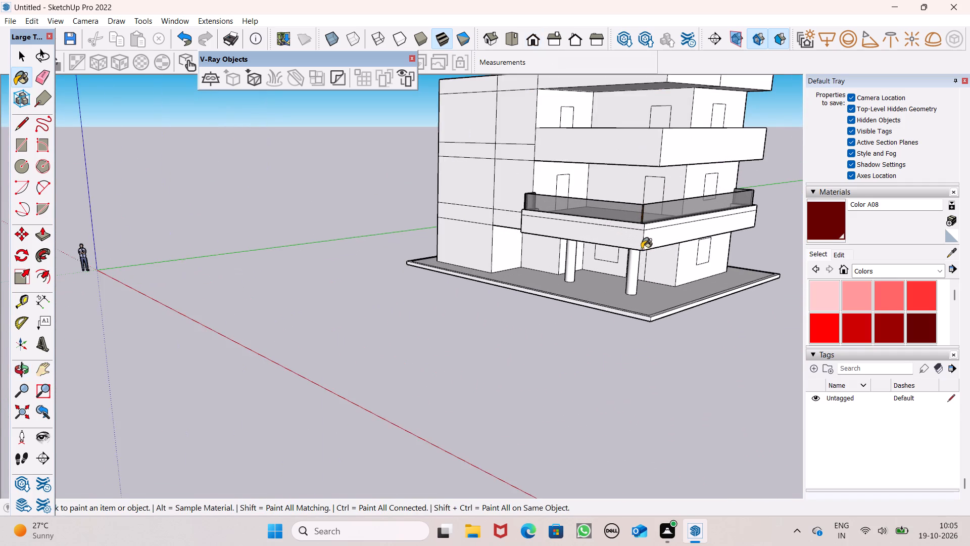
{"action": "scroll", "coordinate": [637, 248], "scroll_direction": "down", "scroll_amount": 5}
{"action": "middle_click_drag", "start_coordinate": [623, 320], "coordinate": [690, 421]}
{"action": "scroll", "coordinate": [677, 258], "scroll_direction": "up", "scroll_amount": 5}
{"action": "scroll", "coordinate": [677, 143], "scroll_direction": "up", "scroll_amount": 2}
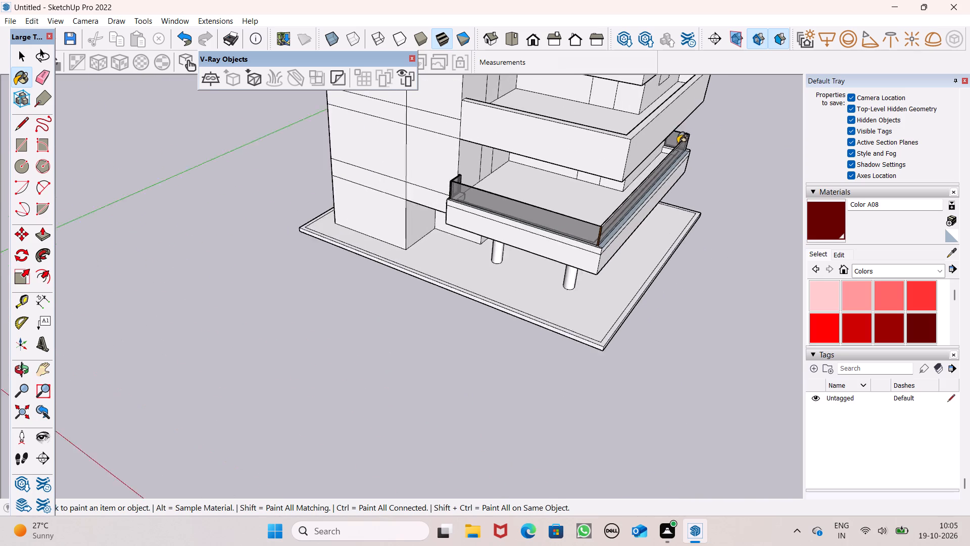
{"action": "scroll", "coordinate": [677, 143], "scroll_direction": "up", "scroll_amount": 14}
{"action": "scroll", "coordinate": [635, 152], "scroll_direction": "up", "scroll_amount": 5}
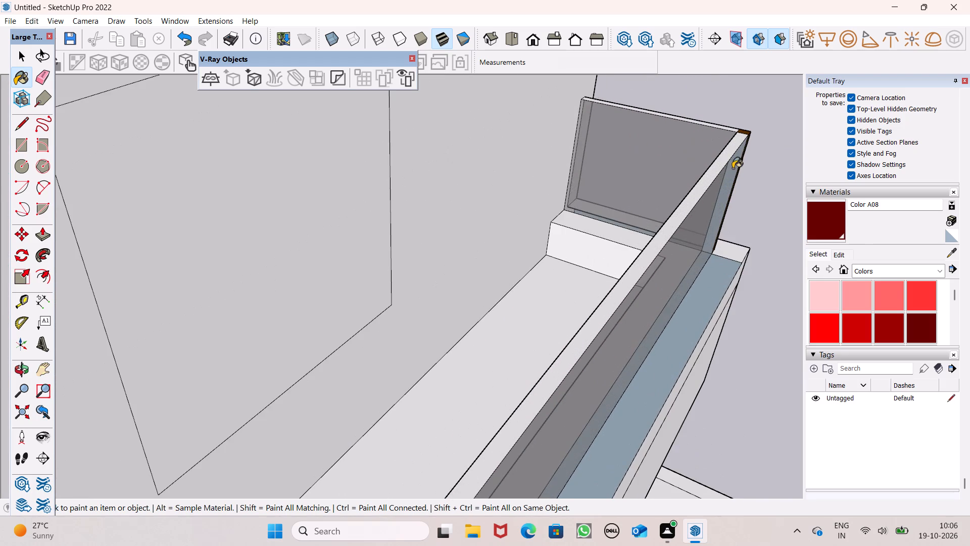
{"action": "scroll", "coordinate": [731, 174], "scroll_direction": "down", "scroll_amount": 3}
{"action": "middle_click_drag", "start_coordinate": [725, 206], "coordinate": [333, 245]}
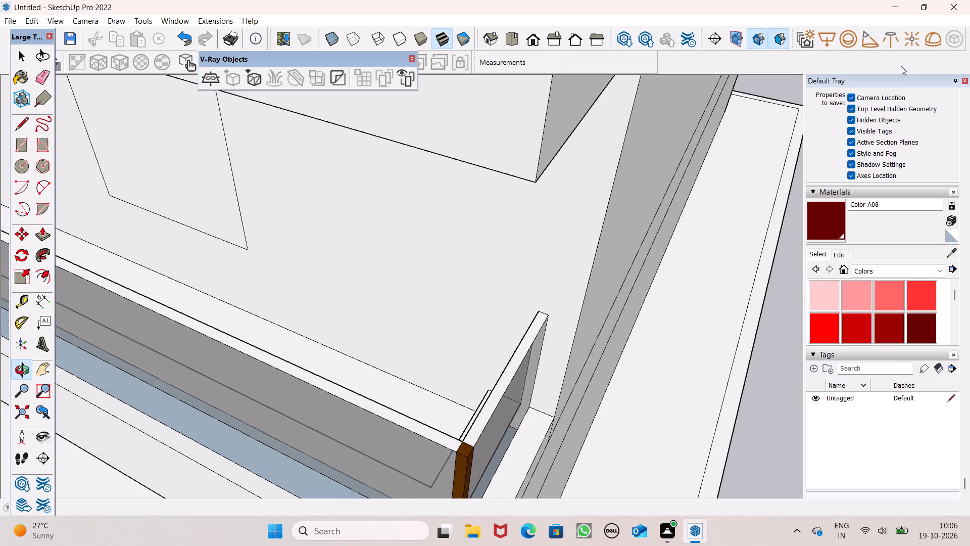
{"action": "scroll", "coordinate": [767, 134], "scroll_direction": "down", "scroll_amount": 5}
{"action": "scroll", "coordinate": [750, 184], "scroll_direction": "down", "scroll_amount": 4}
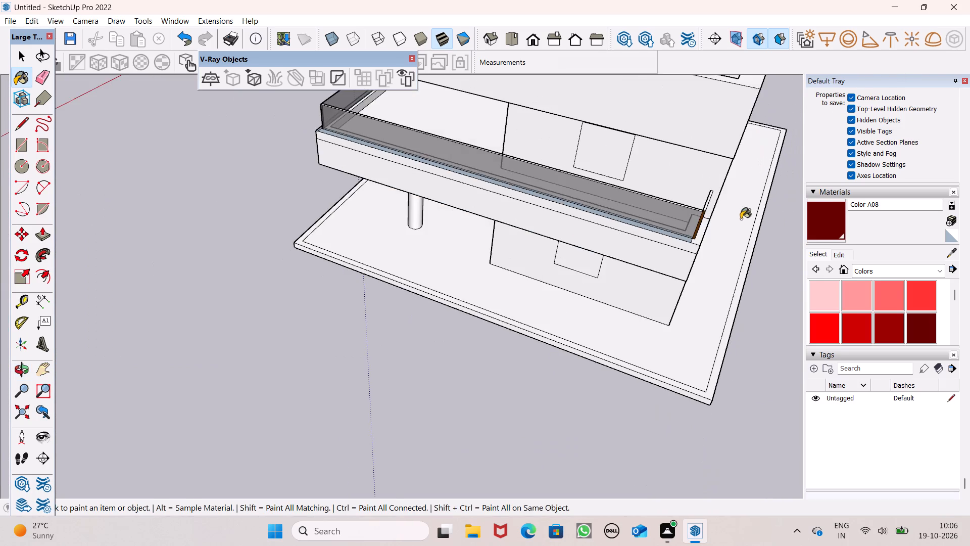
{"action": "middle_click_drag", "start_coordinate": [741, 220], "coordinate": [489, 122]}
{"action": "scroll", "coordinate": [539, 174], "scroll_direction": "up", "scroll_amount": 4}
{"action": "scroll", "coordinate": [548, 118], "scroll_direction": "down", "scroll_amount": 4}
{"action": "middle_click_drag", "start_coordinate": [509, 195], "coordinate": [712, 264]}
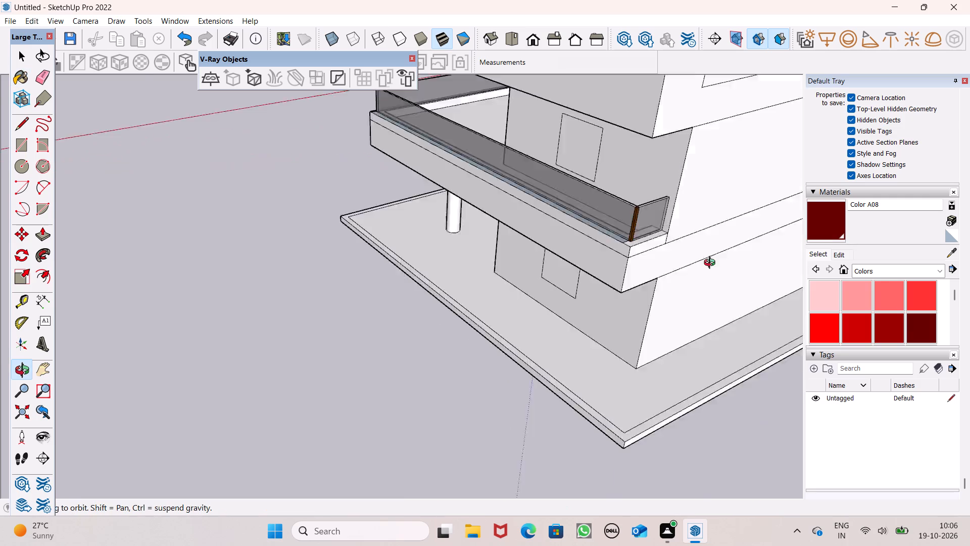
{"action": "middle_click_drag", "start_coordinate": [712, 264], "coordinate": [871, 280]}
{"action": "middle_click_drag", "start_coordinate": [580, 181], "coordinate": [842, 181]}
{"action": "scroll", "coordinate": [837, 189], "scroll_direction": "up", "scroll_amount": 1}
{"action": "middle_click_drag", "start_coordinate": [347, 143], "coordinate": [639, 143]}
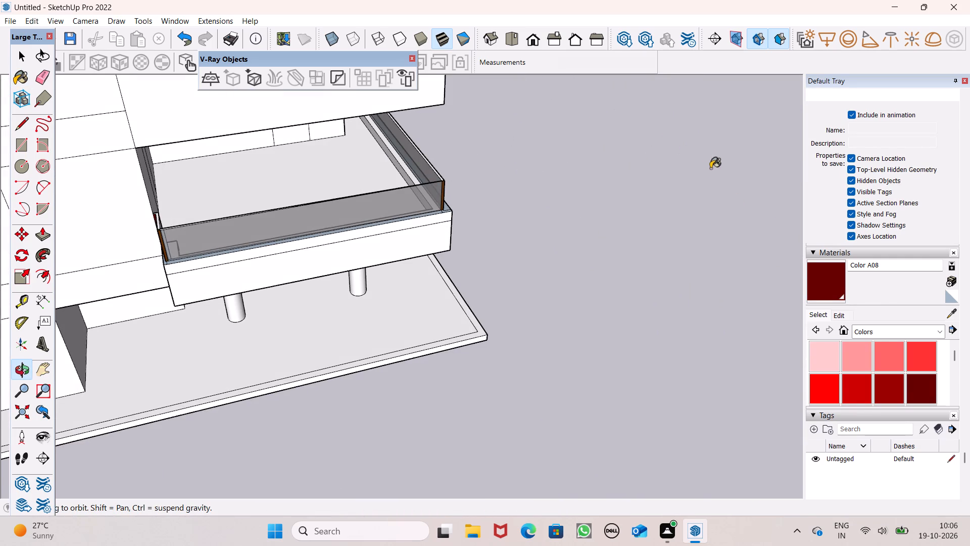
Paint the top faces of the side parapet and its wall return with Metal Seamed from the Metal collection.
{"action": "left_click", "coordinate": [892, 336]}
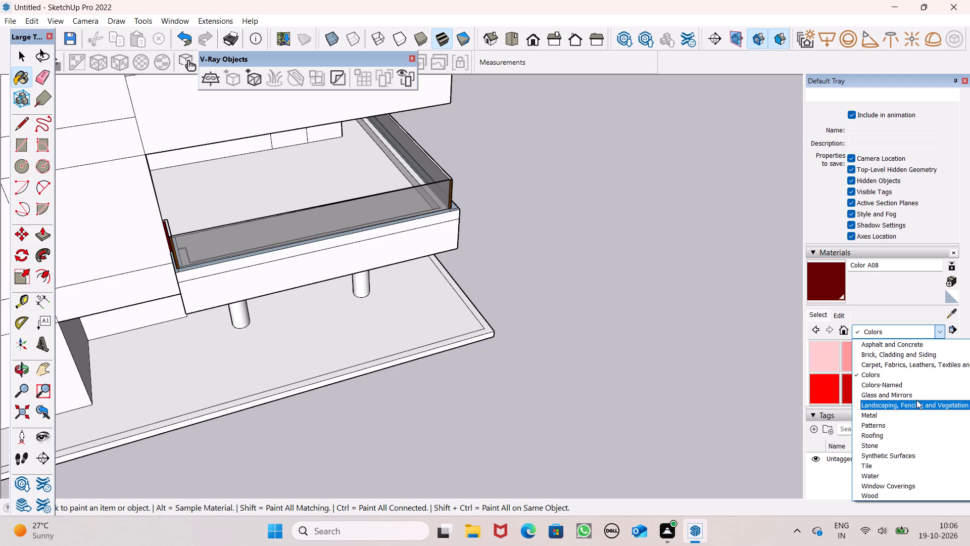
{"action": "left_click", "coordinate": [907, 420]}
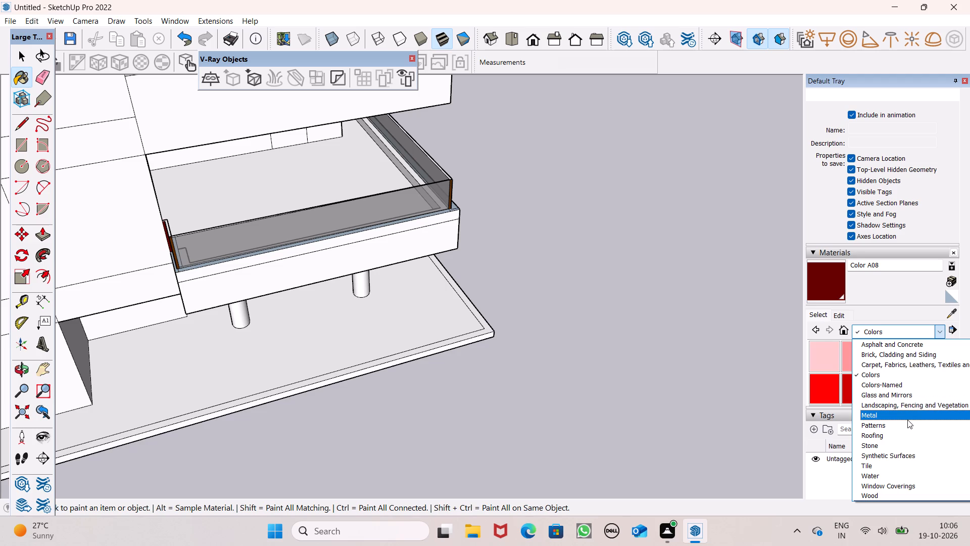
{"action": "left_click", "coordinate": [896, 386]}
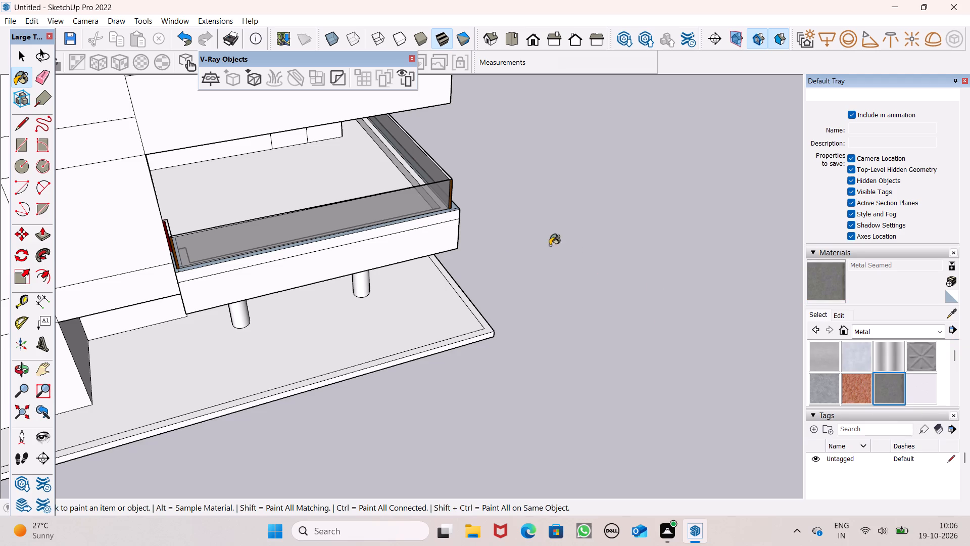
{"action": "middle_click_drag", "start_coordinate": [143, 245], "coordinate": [191, 329]}
{"action": "scroll", "coordinate": [190, 309], "scroll_direction": "up", "scroll_amount": 13}
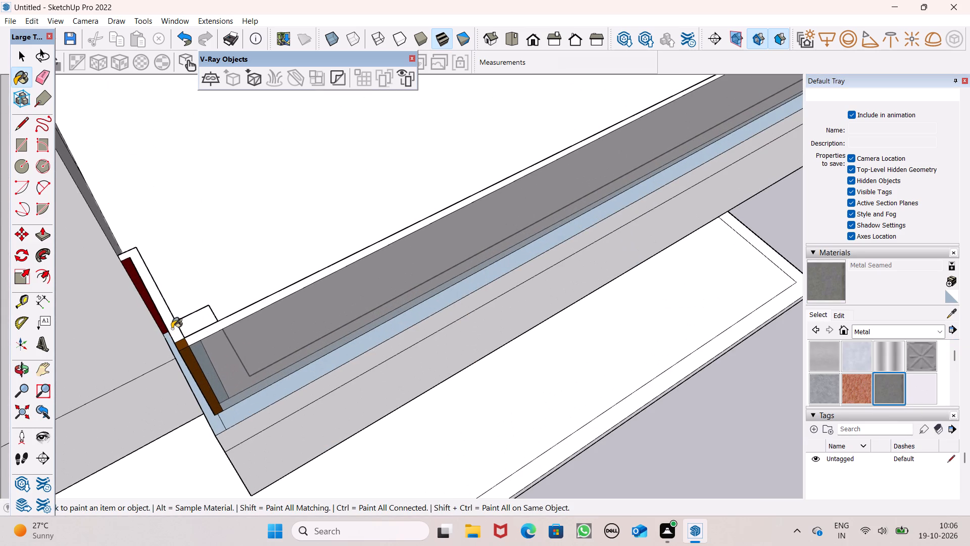
{"action": "left_click", "coordinate": [172, 329]}
{"action": "scroll", "coordinate": [188, 342], "scroll_direction": "up", "scroll_amount": 6}
{"action": "left_click", "coordinate": [223, 320]}
Paint the top face of the adjoining long parapet with Metal Seamed.
{"action": "scroll", "coordinate": [240, 282], "scroll_direction": "down", "scroll_amount": 5}
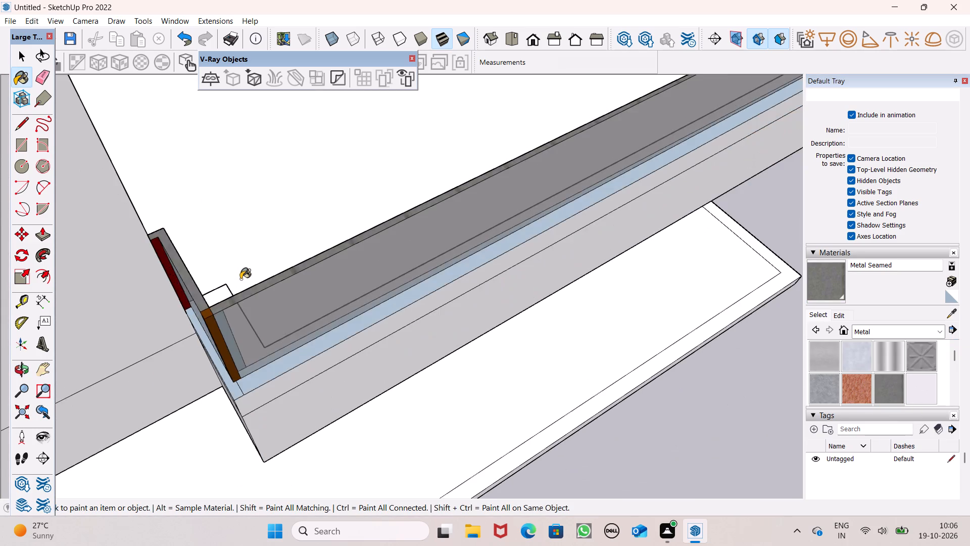
{"action": "scroll", "coordinate": [240, 279], "scroll_direction": "down", "scroll_amount": 12}
{"action": "middle_click_drag", "start_coordinate": [344, 271], "coordinate": [295, 147]}
{"action": "scroll", "coordinate": [301, 161], "scroll_direction": "up", "scroll_amount": 1}
{"action": "scroll", "coordinate": [464, 186], "scroll_direction": "up", "scroll_amount": 2}
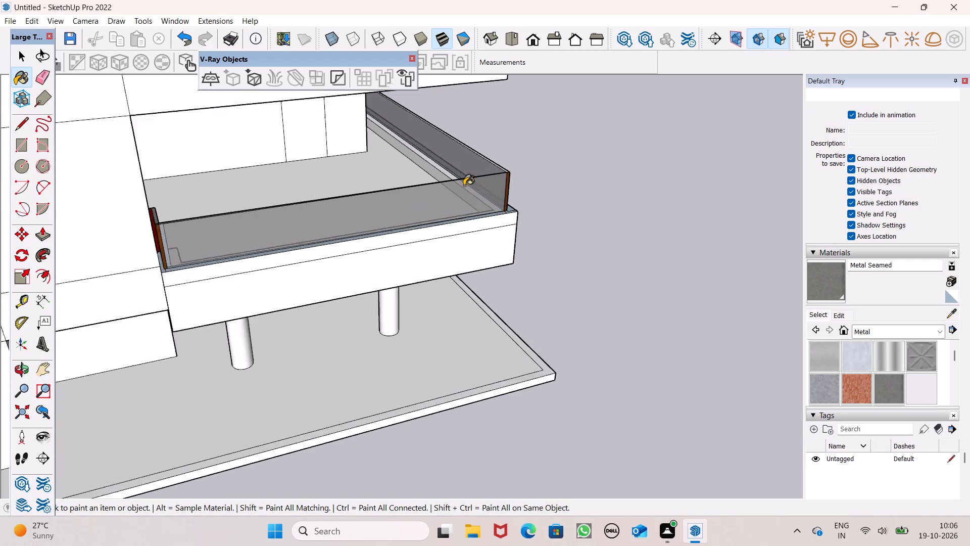
{"action": "scroll", "coordinate": [464, 186], "scroll_direction": "up", "scroll_amount": 6}
{"action": "middle_click_drag", "start_coordinate": [509, 186], "coordinate": [189, 280]}
{"action": "scroll", "coordinate": [251, 281], "scroll_direction": "up", "scroll_amount": 6}
{"action": "left_click", "coordinate": [375, 248]}
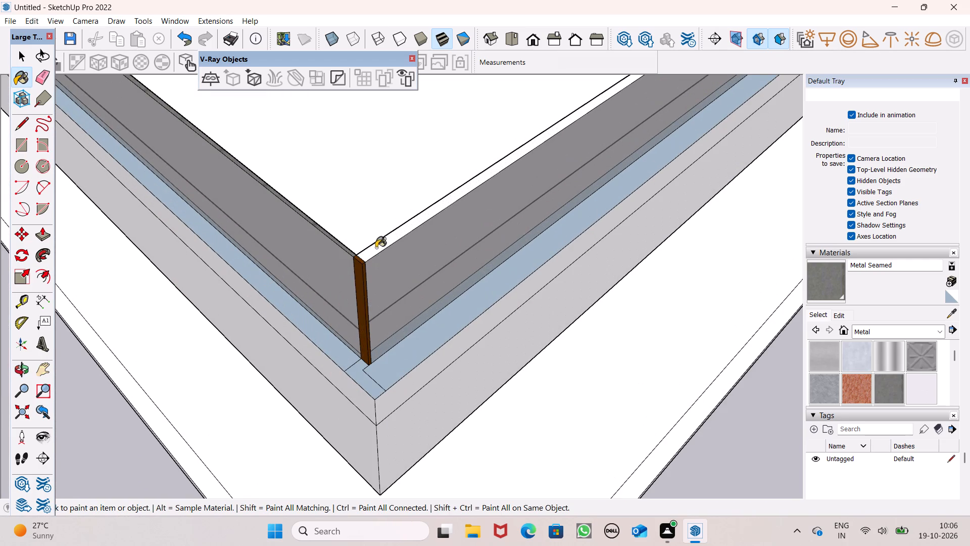
{"action": "scroll", "coordinate": [360, 264], "scroll_direction": "down", "scroll_amount": 20}
{"action": "middle_click_drag", "start_coordinate": [447, 315], "coordinate": [0, 318]}
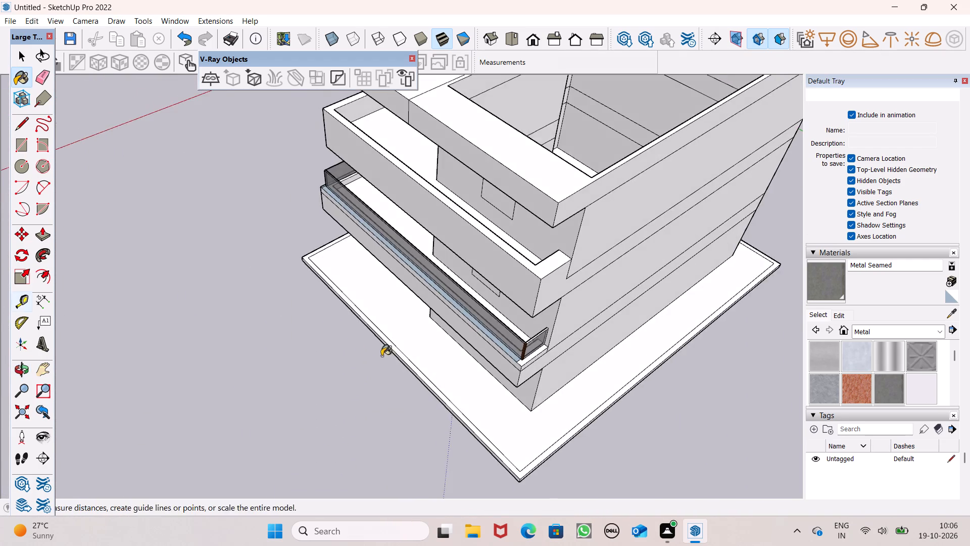
Paint the top face of the short wall return's glass parapet with Metal Seamed.
{"action": "scroll", "coordinate": [387, 359], "scroll_direction": "up", "scroll_amount": 6}
{"action": "scroll", "coordinate": [653, 290], "scroll_direction": "up", "scroll_amount": 5}
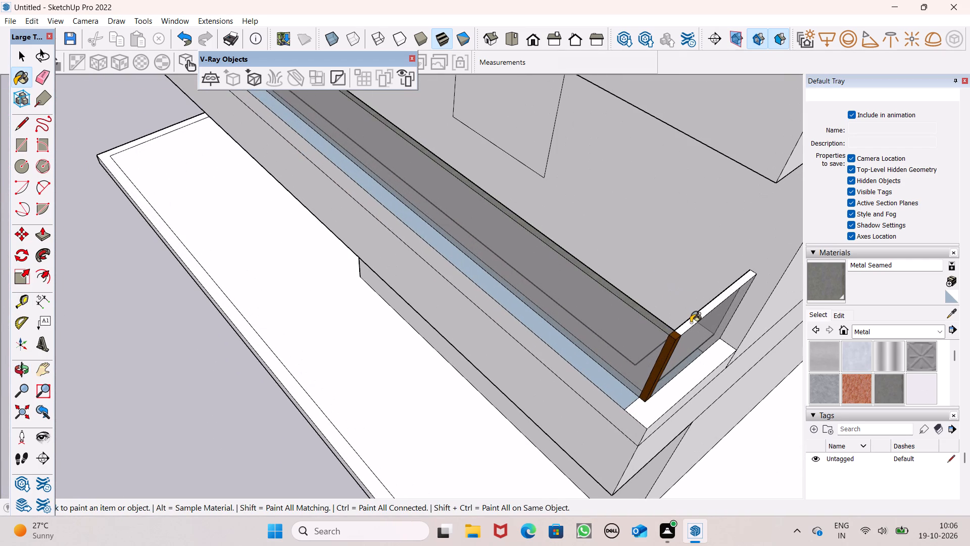
{"action": "left_click", "coordinate": [691, 323]}
Push/Pull the metal top of the long front parapet upward by 1 1/4", starting at its far-end corner post.
{"action": "scroll", "coordinate": [599, 243], "scroll_direction": "down", "scroll_amount": 5}
{"action": "middle_click_drag", "start_coordinate": [589, 268], "coordinate": [283, 228]}
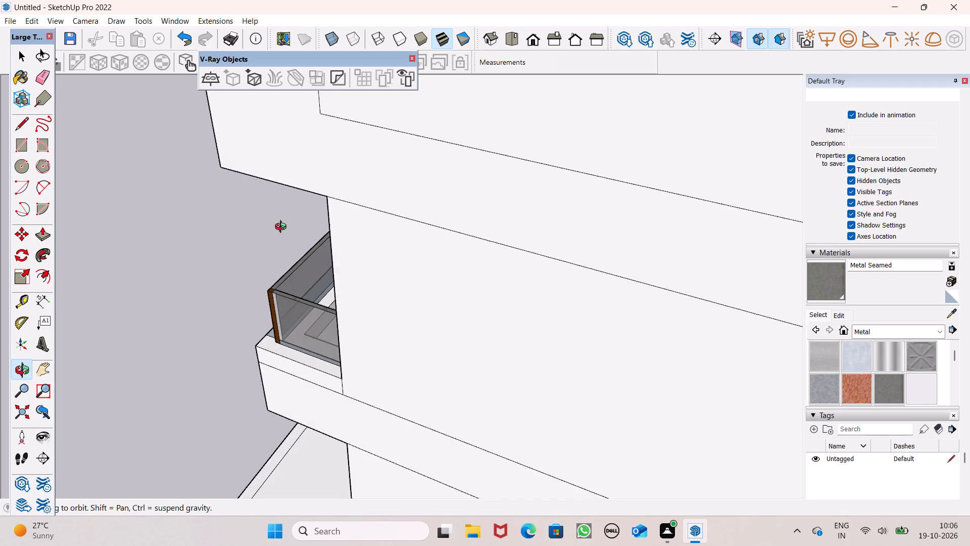
{"action": "middle_click_drag", "start_coordinate": [283, 228], "coordinate": [286, 222]}
{"action": "scroll", "coordinate": [286, 222], "scroll_direction": "up", "scroll_amount": 7}
{"action": "scroll", "coordinate": [326, 268], "scroll_direction": "up", "scroll_amount": 5}
{"action": "scroll", "coordinate": [319, 254], "scroll_direction": "down", "scroll_amount": 4}
{"action": "middle_click_drag", "start_coordinate": [311, 300], "coordinate": [700, 282]}
{"action": "scroll", "coordinate": [633, 266], "scroll_direction": "down", "scroll_amount": 20}
{"action": "scroll", "coordinate": [633, 266], "scroll_direction": "down", "scroll_amount": 2}
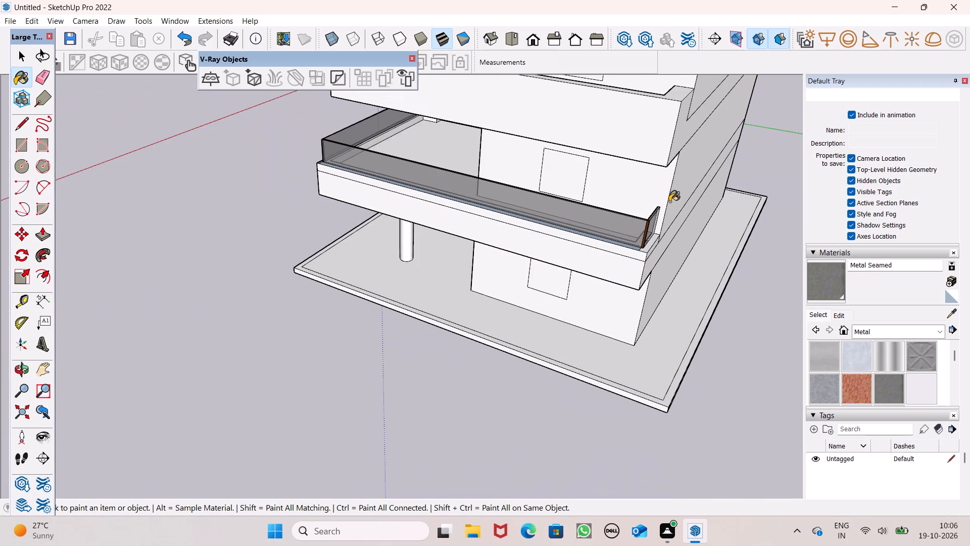
{"action": "left_click", "coordinate": [38, 245]}
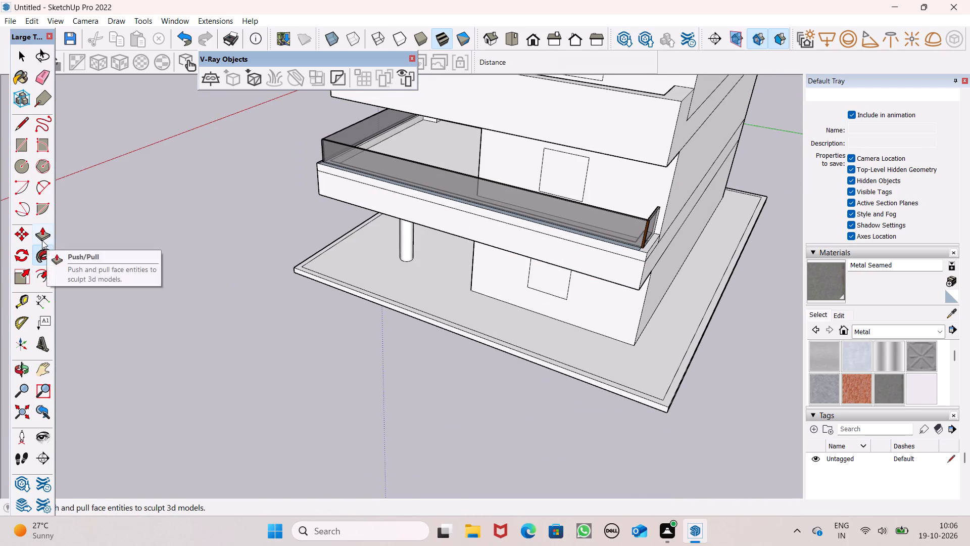
{"action": "left_click", "coordinate": [42, 240]}
{"action": "scroll", "coordinate": [179, 226], "scroll_direction": "up", "scroll_amount": 7}
{"action": "scroll", "coordinate": [283, 318], "scroll_direction": "down", "scroll_amount": 2}
{"action": "scroll", "coordinate": [301, 243], "scroll_direction": "down", "scroll_amount": 6}
{"action": "middle_click_drag", "start_coordinate": [301, 302], "coordinate": [318, 327]}
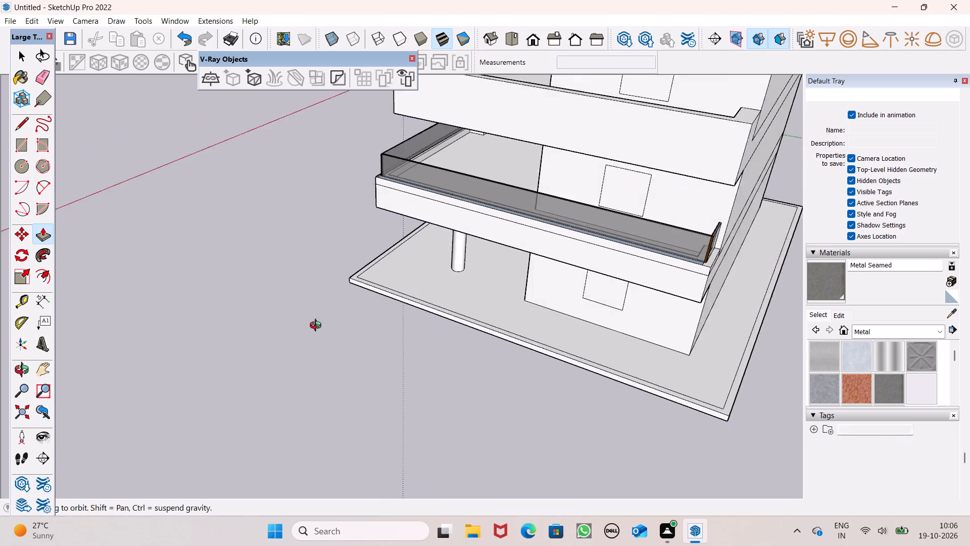
{"action": "middle_click_drag", "start_coordinate": [318, 327], "coordinate": [765, 339]}
{"action": "scroll", "coordinate": [397, 225], "scroll_direction": "down", "scroll_amount": 4}
{"action": "middle_click_drag", "start_coordinate": [349, 205], "coordinate": [399, 196]}
{"action": "scroll", "coordinate": [392, 195], "scroll_direction": "up", "scroll_amount": 11}
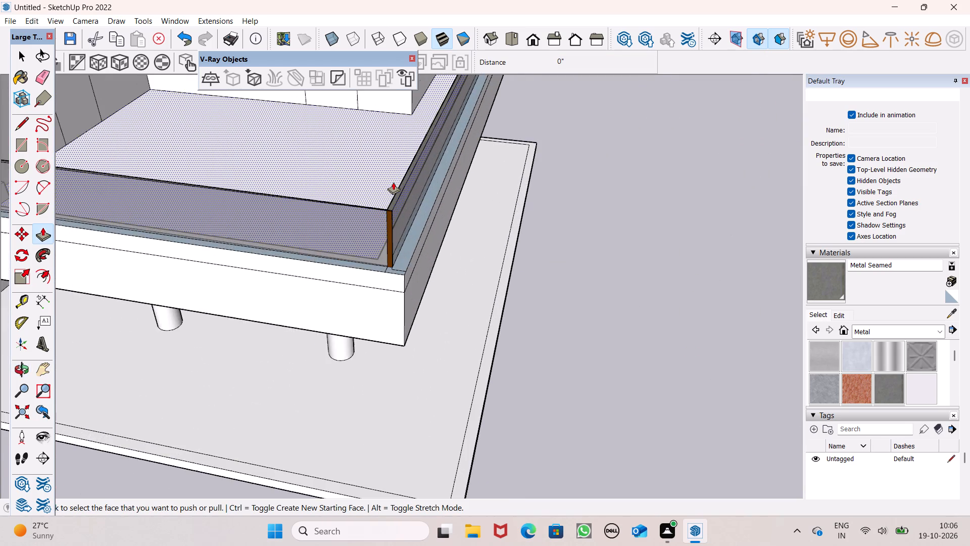
{"action": "scroll", "coordinate": [393, 182], "scroll_direction": "up", "scroll_amount": 8}
{"action": "scroll", "coordinate": [390, 236], "scroll_direction": "up", "scroll_amount": 4}
{"action": "left_click_drag", "start_coordinate": [385, 253], "coordinate": [381, 248]}
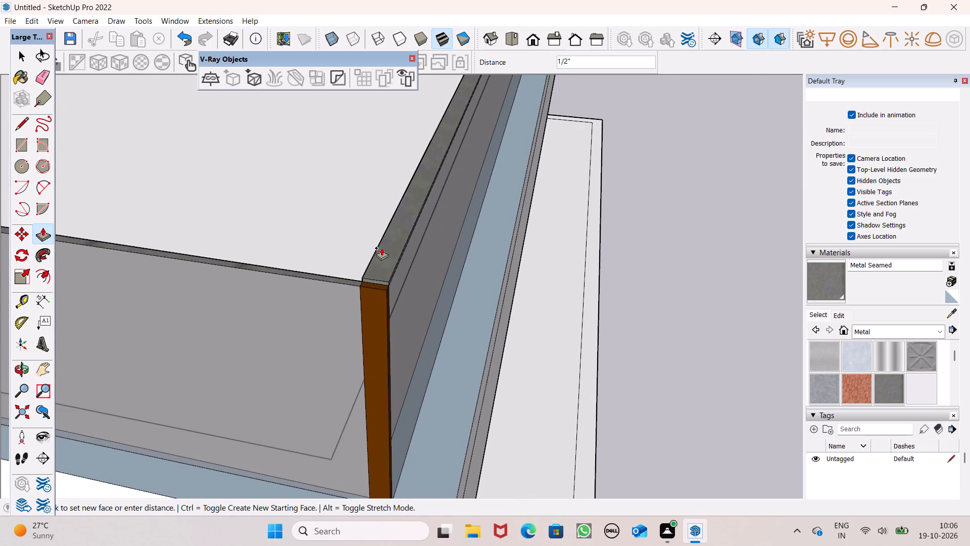
{"action": "left_click_drag", "start_coordinate": [381, 248], "coordinate": [381, 244]}
{"action": "type", "text": "3\""}
{"action": "key", "text": "Return"}
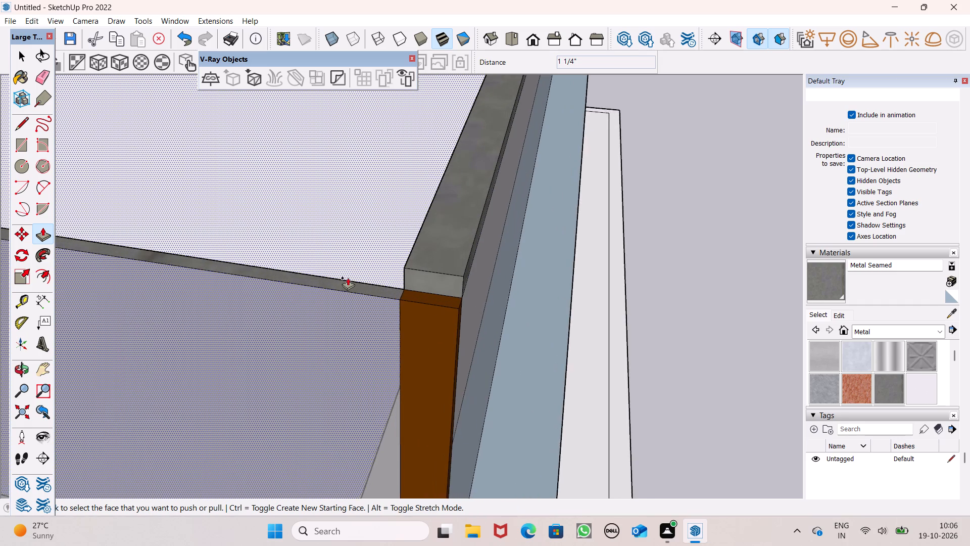
Raise the adjoining side parapet's metal top by 1 1/4", level with the long parapet's top.
{"action": "left_click_drag", "start_coordinate": [385, 294], "coordinate": [461, 270]}
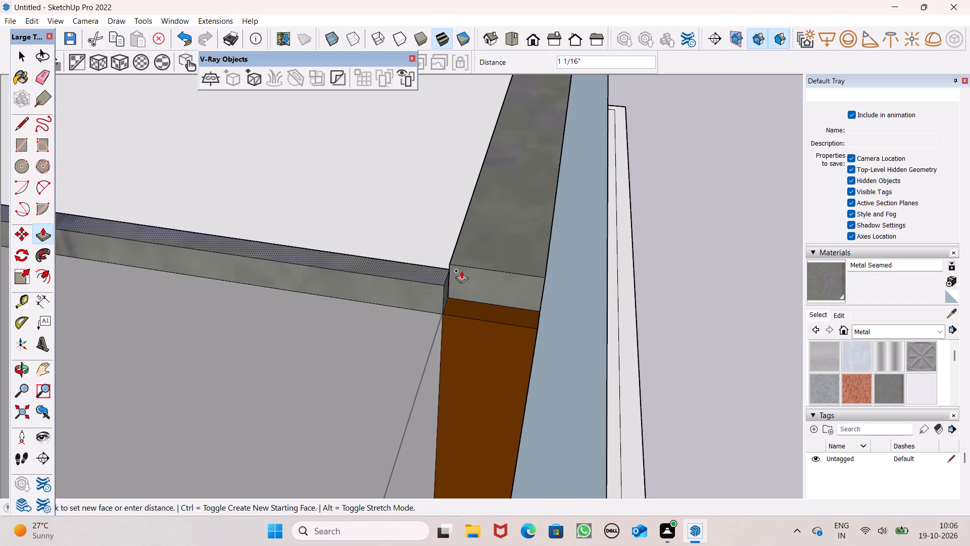
{"action": "left_click_drag", "start_coordinate": [461, 270], "coordinate": [469, 266]}
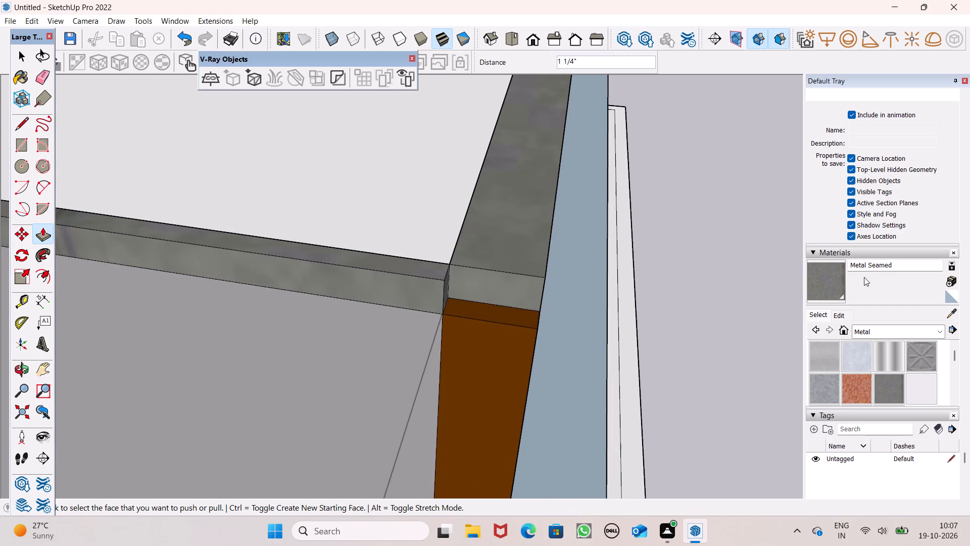
Paint the top face of the brown corner post between these two parapets with Metal Seamed.
{"action": "left_click", "coordinate": [836, 277]}
{"action": "left_click", "coordinate": [502, 314]}
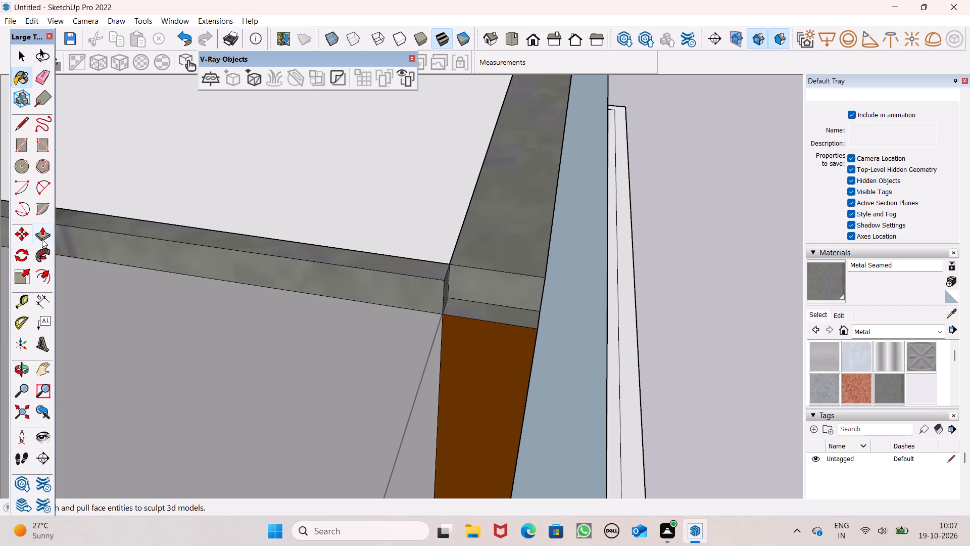
Push/Pull the corner post's metal top up 1 1/4", level with the adjoining metal parapet tops.
{"action": "left_click_drag", "start_coordinate": [42, 239], "coordinate": [57, 254]}
{"action": "left_click_drag", "start_coordinate": [482, 326], "coordinate": [432, 292]}
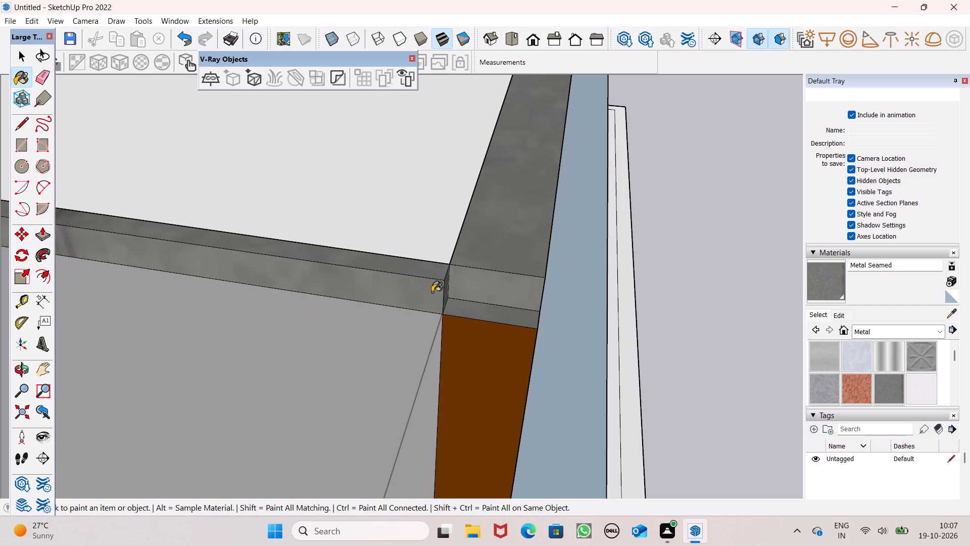
{"action": "left_click_drag", "start_coordinate": [432, 292], "coordinate": [432, 293]}
{"action": "left_click", "coordinate": [38, 238]}
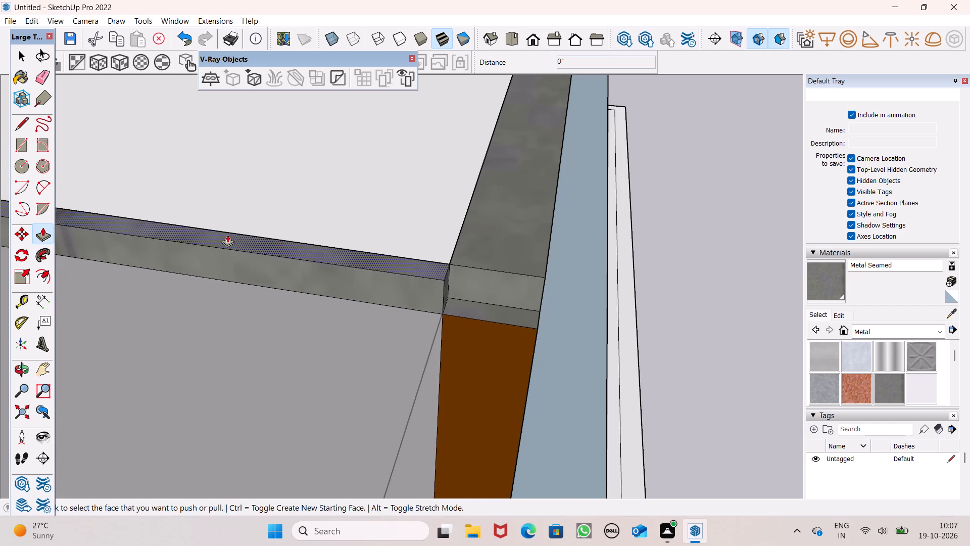
{"action": "left_click_drag", "start_coordinate": [471, 310], "coordinate": [430, 277]}
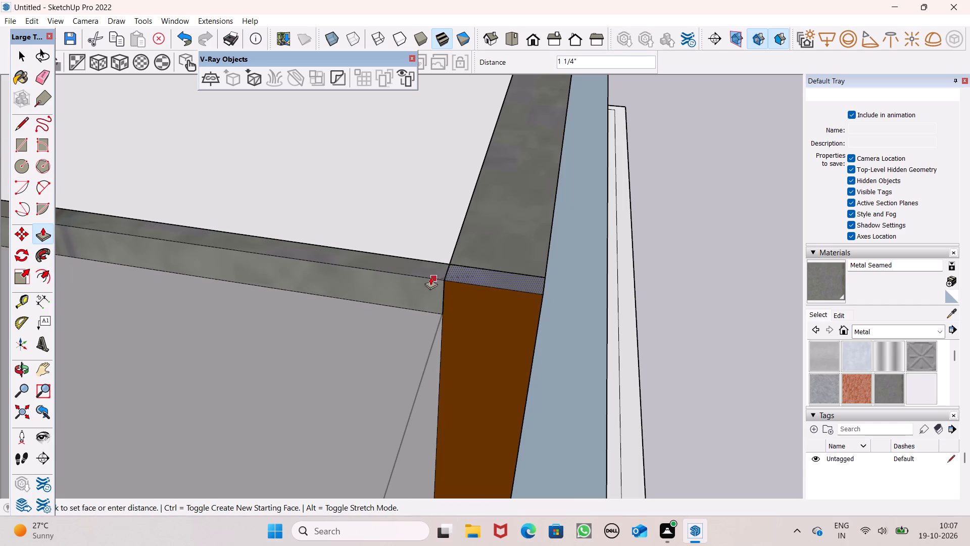
{"action": "left_click_drag", "start_coordinate": [430, 277], "coordinate": [420, 273]}
Paint the top face of the brown corner post at the short return's end with Metal Seamed.
{"action": "scroll", "coordinate": [365, 254], "scroll_direction": "down", "scroll_amount": 18}
{"action": "middle_click_drag", "start_coordinate": [471, 257], "coordinate": [181, 313]}
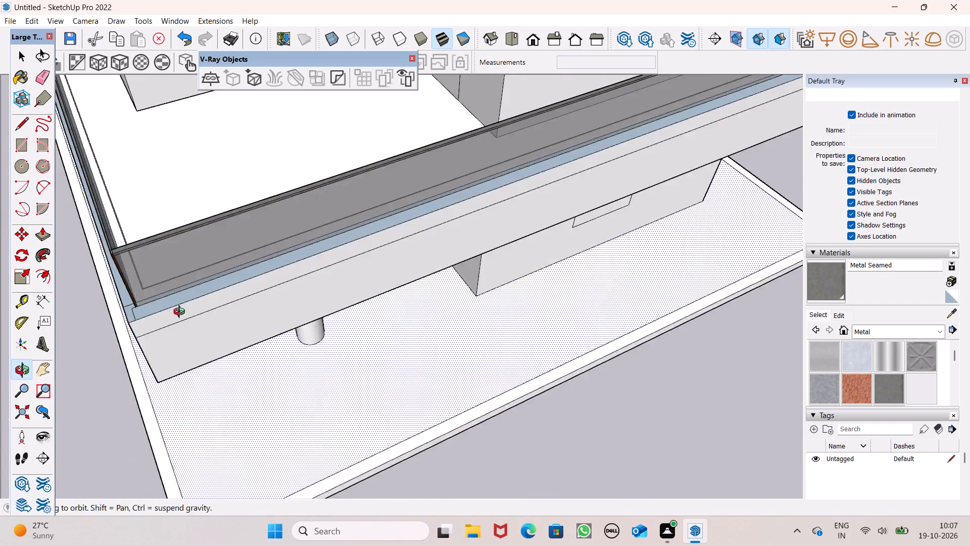
{"action": "middle_click_drag", "start_coordinate": [181, 313], "coordinate": [144, 304]}
{"action": "scroll", "coordinate": [155, 234], "scroll_direction": "down", "scroll_amount": 5}
{"action": "middle_click_drag", "start_coordinate": [214, 237], "coordinate": [0, 221]}
{"action": "scroll", "coordinate": [663, 380], "scroll_direction": "up", "scroll_amount": 5}
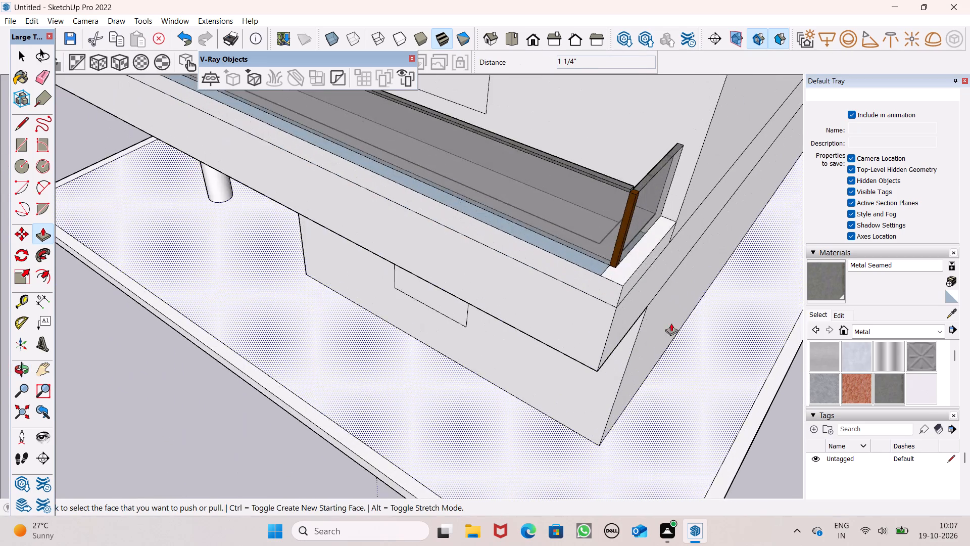
{"action": "middle_click_drag", "start_coordinate": [671, 323], "coordinate": [511, 351]}
{"action": "scroll", "coordinate": [348, 265], "scroll_direction": "up", "scroll_amount": 5}
{"action": "scroll", "coordinate": [260, 265], "scroll_direction": "up", "scroll_amount": 6}
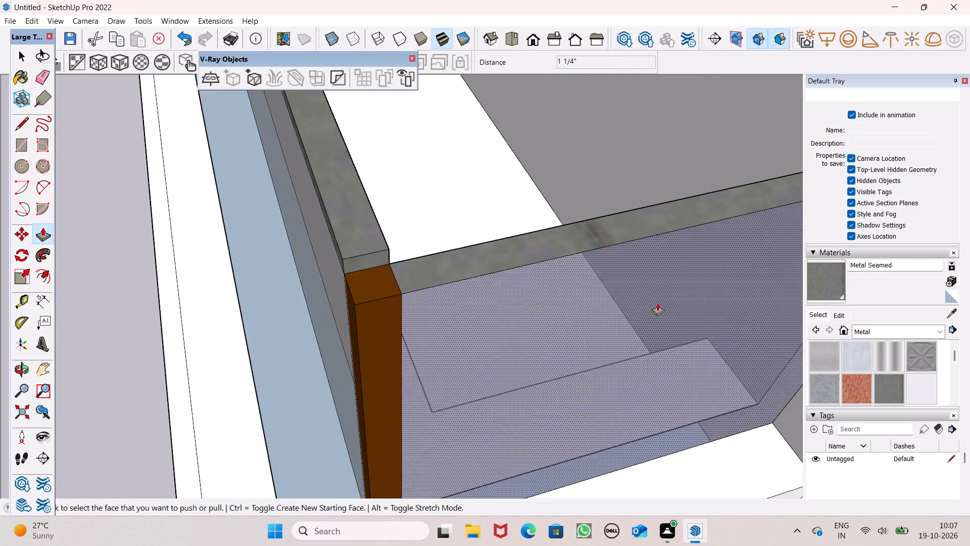
{"action": "left_click", "coordinate": [819, 285]}
{"action": "scroll", "coordinate": [508, 295], "scroll_direction": "up", "scroll_amount": 6}
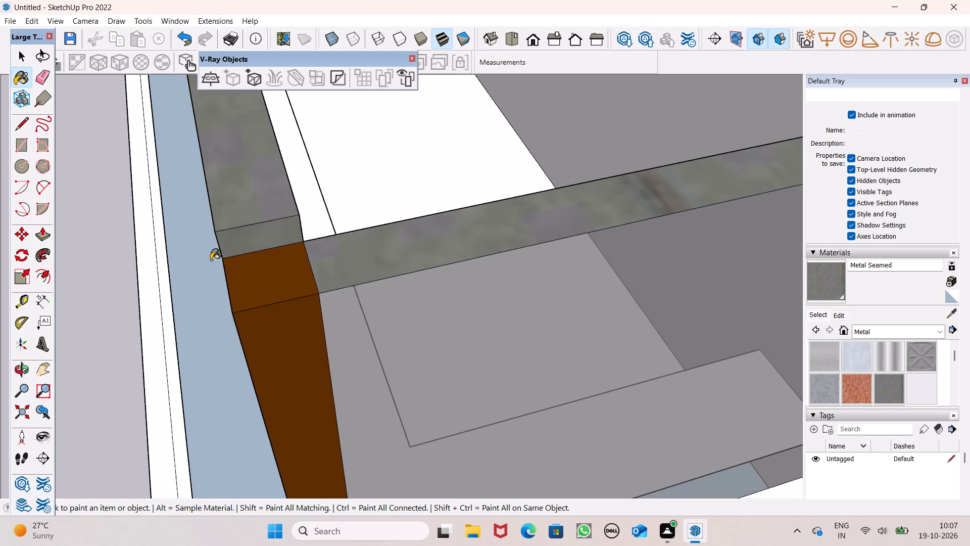
{"action": "left_click_drag", "start_coordinate": [234, 278], "coordinate": [244, 277]}
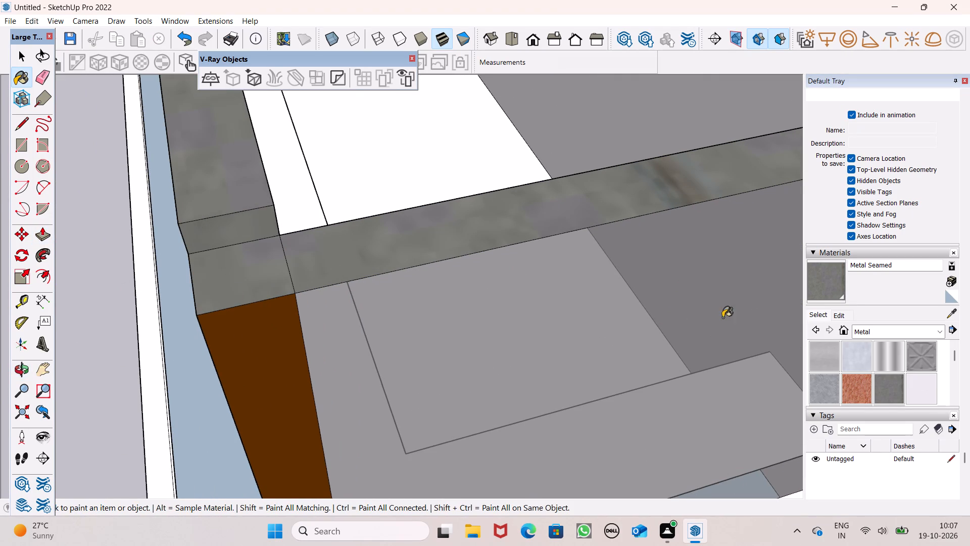
Push/Pull this corner post's metal top down to the post's base.
{"action": "left_click", "coordinate": [44, 235]}
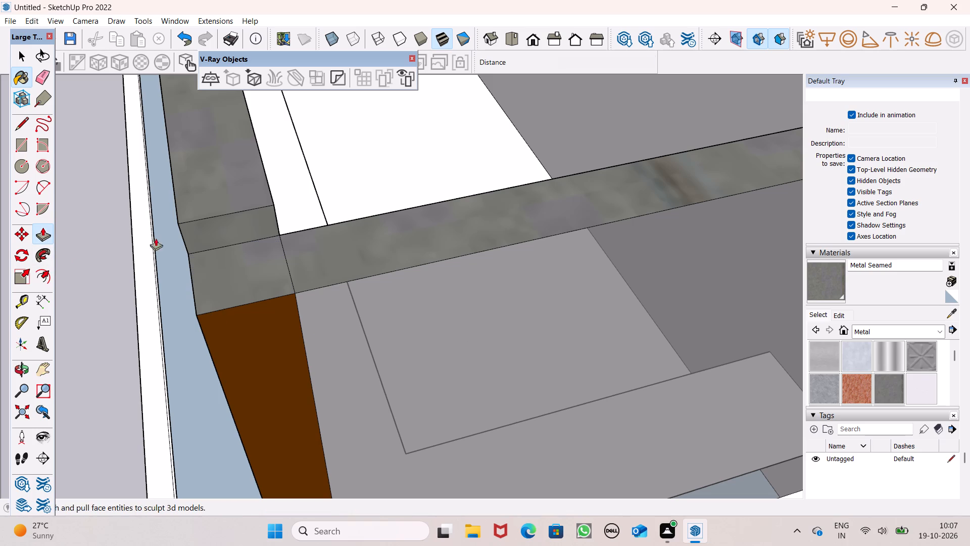
{"action": "left_click_drag", "start_coordinate": [264, 275], "coordinate": [292, 230]}
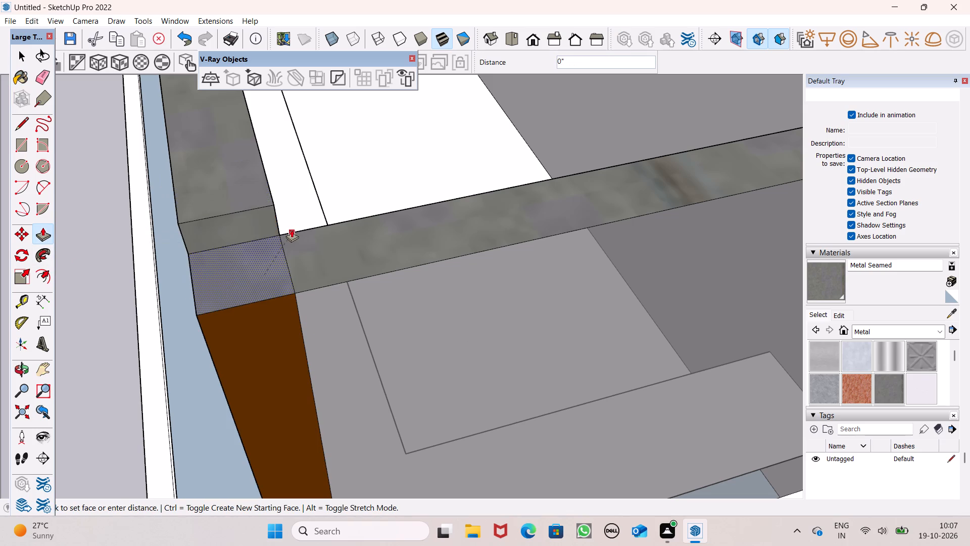
{"action": "left_click_drag", "start_coordinate": [292, 230], "coordinate": [152, 212]}
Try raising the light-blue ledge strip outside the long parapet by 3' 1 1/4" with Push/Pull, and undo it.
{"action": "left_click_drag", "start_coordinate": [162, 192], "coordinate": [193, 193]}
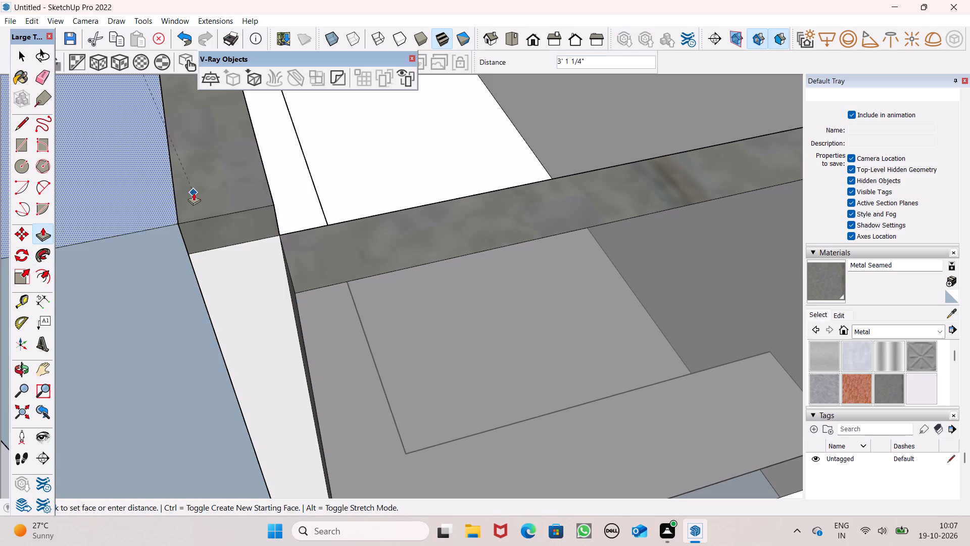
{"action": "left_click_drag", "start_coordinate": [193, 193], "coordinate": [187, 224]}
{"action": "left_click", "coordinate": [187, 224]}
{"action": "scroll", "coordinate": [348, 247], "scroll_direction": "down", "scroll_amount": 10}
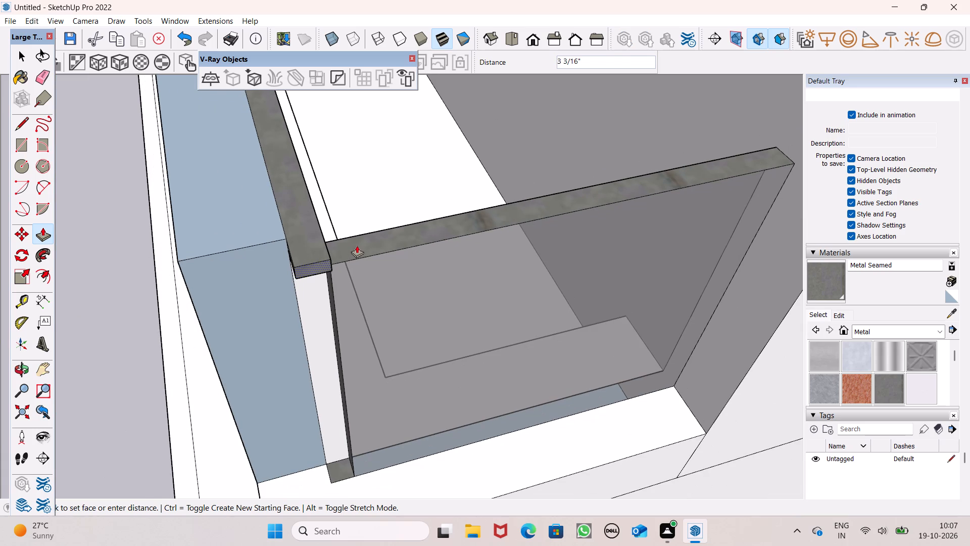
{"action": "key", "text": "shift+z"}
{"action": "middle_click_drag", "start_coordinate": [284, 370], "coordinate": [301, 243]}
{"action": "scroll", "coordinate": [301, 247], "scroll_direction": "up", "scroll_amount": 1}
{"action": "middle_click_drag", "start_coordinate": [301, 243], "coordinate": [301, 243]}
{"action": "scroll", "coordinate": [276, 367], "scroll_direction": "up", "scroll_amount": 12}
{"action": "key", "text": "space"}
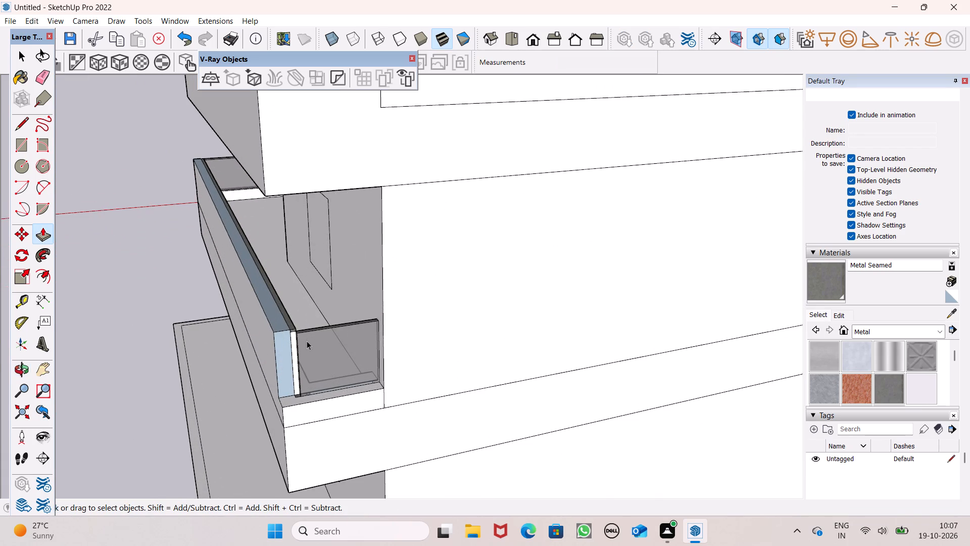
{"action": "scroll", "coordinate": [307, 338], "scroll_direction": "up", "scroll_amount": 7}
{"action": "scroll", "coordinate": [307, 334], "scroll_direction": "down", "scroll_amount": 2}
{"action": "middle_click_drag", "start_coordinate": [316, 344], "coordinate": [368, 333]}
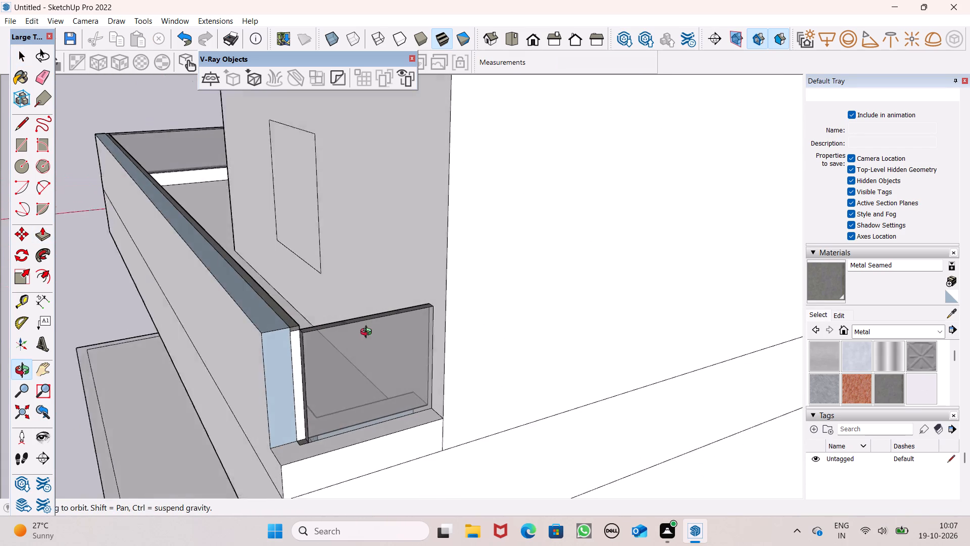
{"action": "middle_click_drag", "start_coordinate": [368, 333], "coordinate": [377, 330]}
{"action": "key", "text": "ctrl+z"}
Push/Pull the short return's metal top up 1 1/4", level with the long parapet's metal top.
{"action": "scroll", "coordinate": [378, 324], "scroll_direction": "down", "scroll_amount": 1}
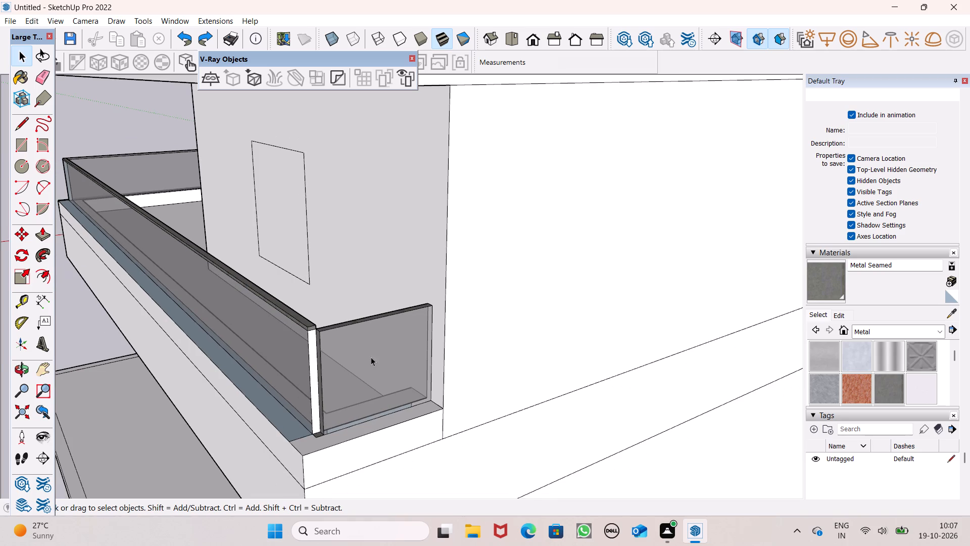
{"action": "middle_click_drag", "start_coordinate": [369, 385], "coordinate": [305, 435]}
{"action": "scroll", "coordinate": [284, 406], "scroll_direction": "up", "scroll_amount": 7}
{"action": "middle_click_drag", "start_coordinate": [293, 348], "coordinate": [293, 393]}
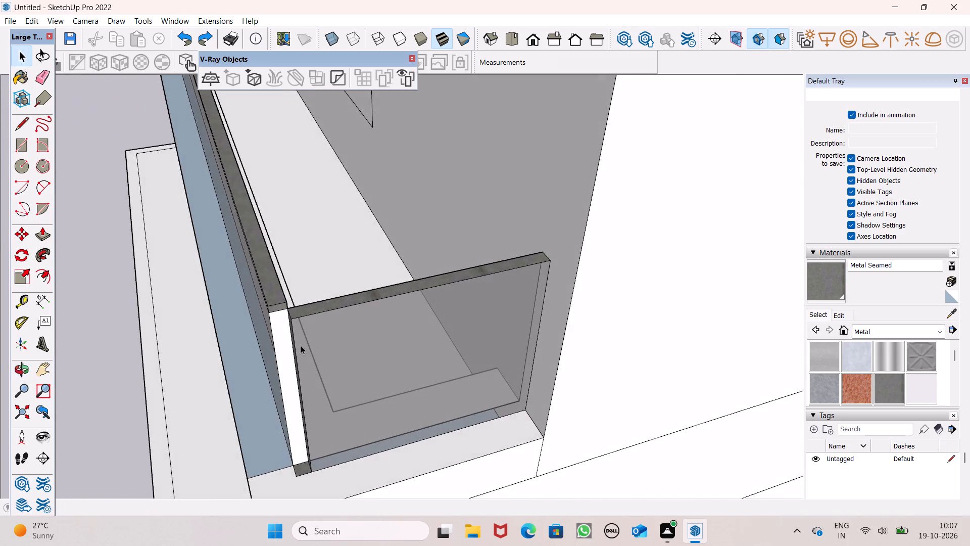
{"action": "scroll", "coordinate": [297, 326], "scroll_direction": "up", "scroll_amount": 10}
{"action": "scroll", "coordinate": [341, 287], "scroll_direction": "down", "scroll_amount": 2}
{"action": "middle_click_drag", "start_coordinate": [333, 313], "coordinate": [241, 349]}
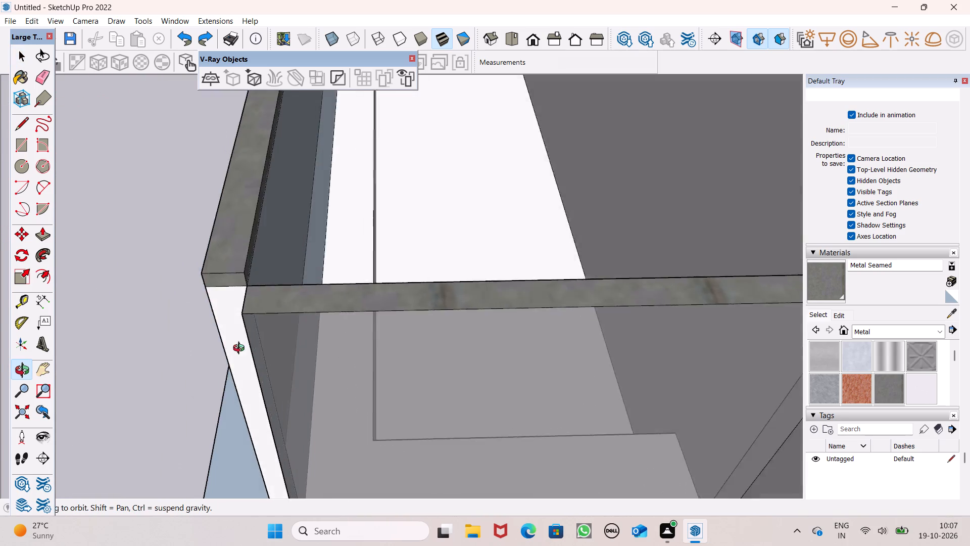
{"action": "middle_click_drag", "start_coordinate": [241, 349], "coordinate": [449, 302]}
{"action": "scroll", "coordinate": [455, 287], "scroll_direction": "up", "scroll_amount": 1}
{"action": "scroll", "coordinate": [455, 268], "scroll_direction": "down", "scroll_amount": 4}
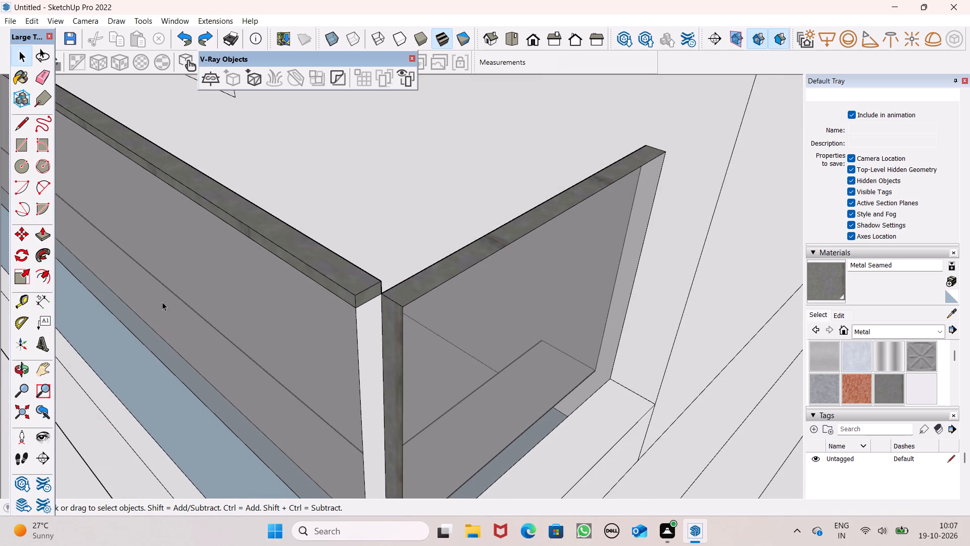
{"action": "left_click", "coordinate": [45, 238]}
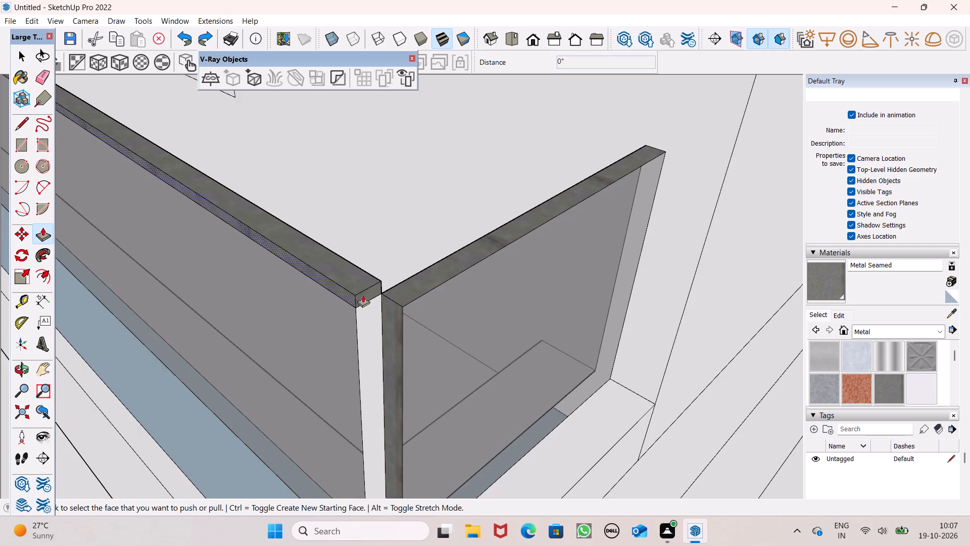
{"action": "scroll", "coordinate": [386, 301], "scroll_direction": "up", "scroll_amount": 5}
{"action": "scroll", "coordinate": [418, 270], "scroll_direction": "down", "scroll_amount": 4}
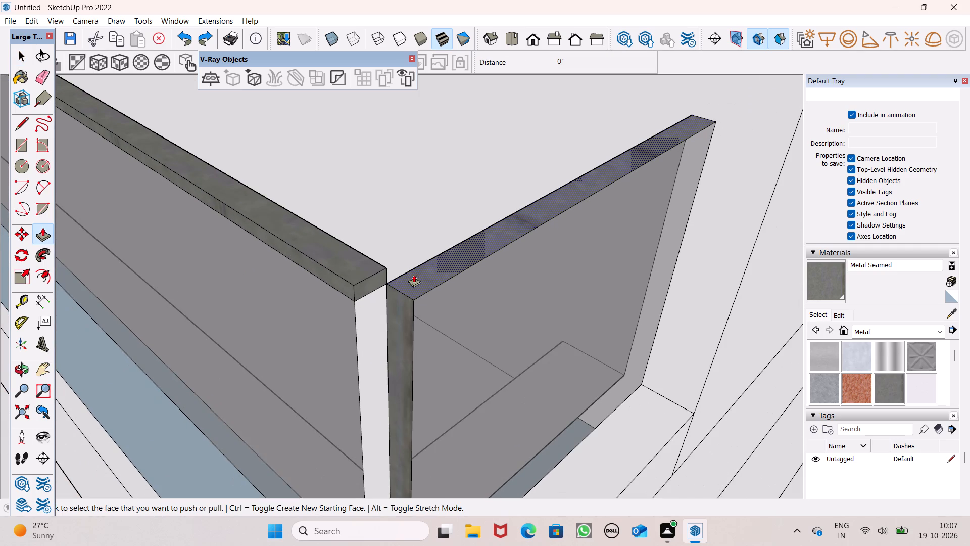
{"action": "left_click_drag", "start_coordinate": [411, 285], "coordinate": [371, 270], "text": "ctrl"}
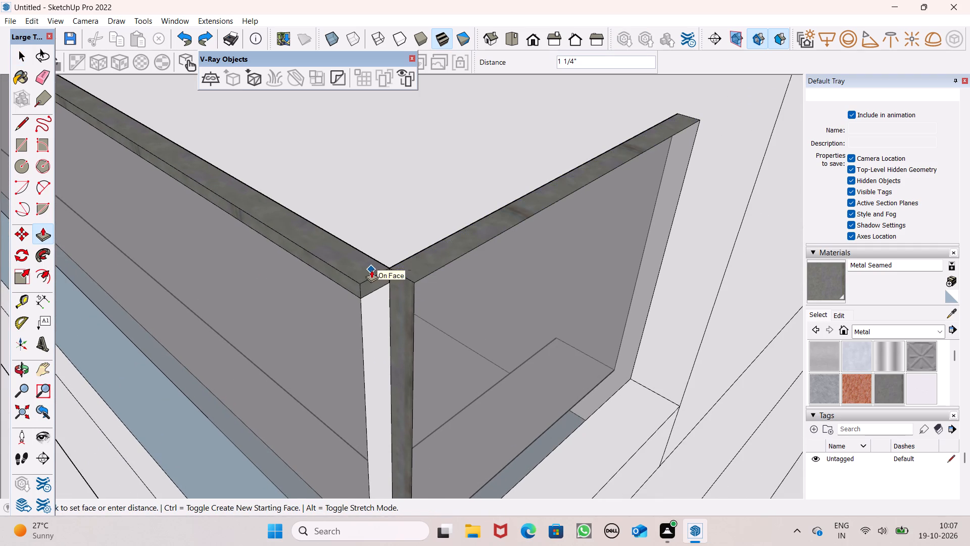
{"action": "left_click_drag", "start_coordinate": [371, 270], "coordinate": [371, 276], "text": "ctrl"}
Extend the end of the long parapet's metal cap about 2 1/2" across the corner gap, flush with the short return's cap.
{"action": "scroll", "coordinate": [418, 230], "scroll_direction": "down", "scroll_amount": 6}
{"action": "scroll", "coordinate": [416, 342], "scroll_direction": "up", "scroll_amount": 6}
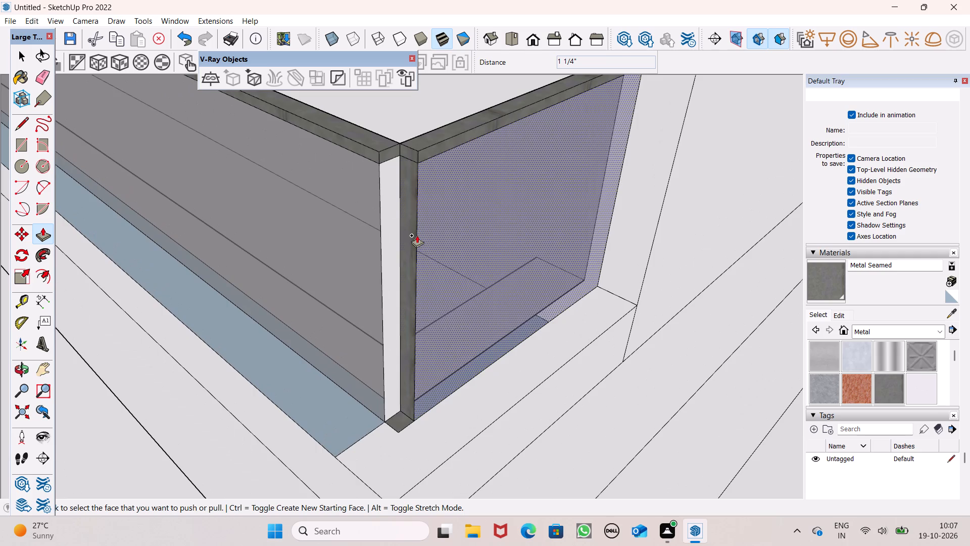
{"action": "scroll", "coordinate": [387, 165], "scroll_direction": "up", "scroll_amount": 5}
{"action": "left_click_drag", "start_coordinate": [387, 152], "coordinate": [429, 160]}
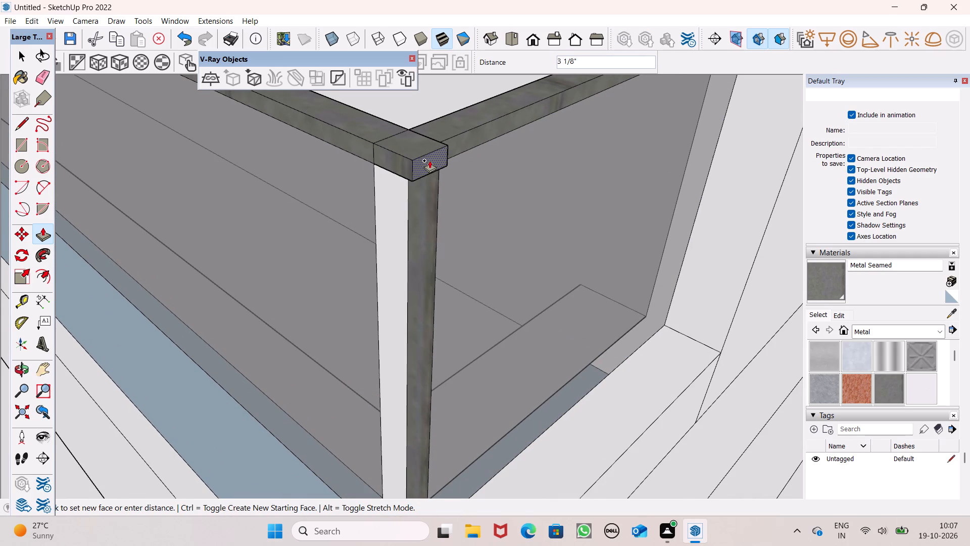
{"action": "left_click_drag", "start_coordinate": [429, 160], "coordinate": [442, 141]}
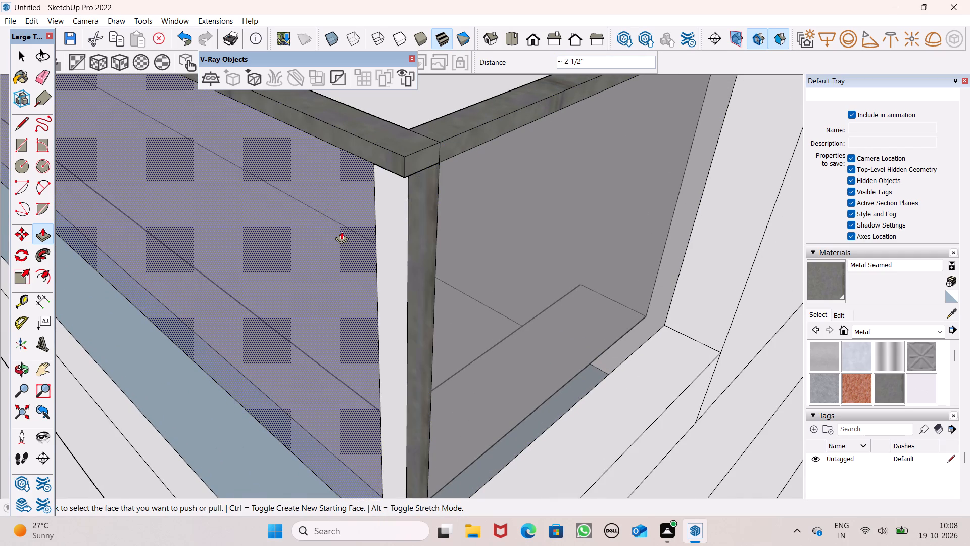
Push/Pull the light-blue ledge strip outside the long parapet down about 1 1/2".
{"action": "scroll", "coordinate": [488, 179], "scroll_direction": "down", "scroll_amount": 5}
{"action": "scroll", "coordinate": [452, 344], "scroll_direction": "up", "scroll_amount": 4}
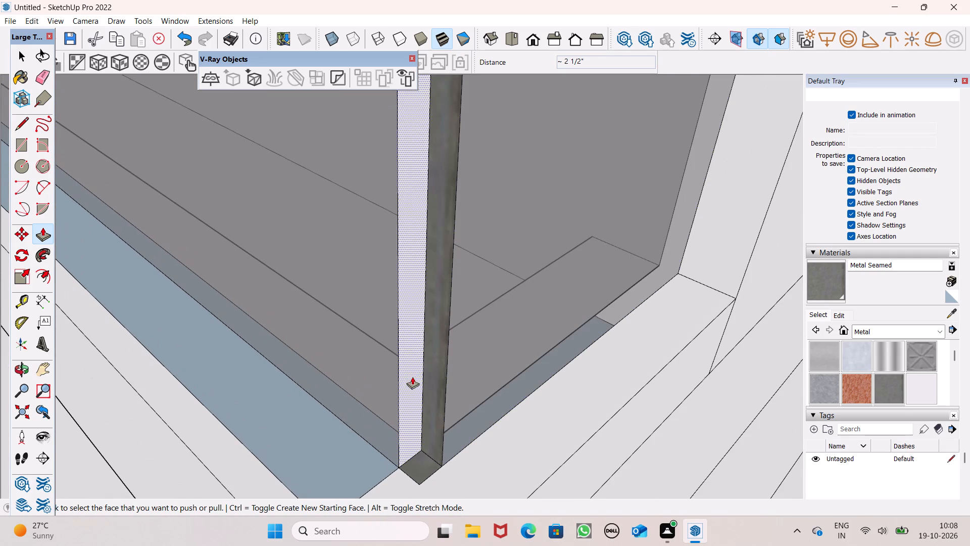
{"action": "left_click_drag", "start_coordinate": [423, 374], "coordinate": [427, 378], "text": "ctrl"}
{"action": "key", "text": "space"}
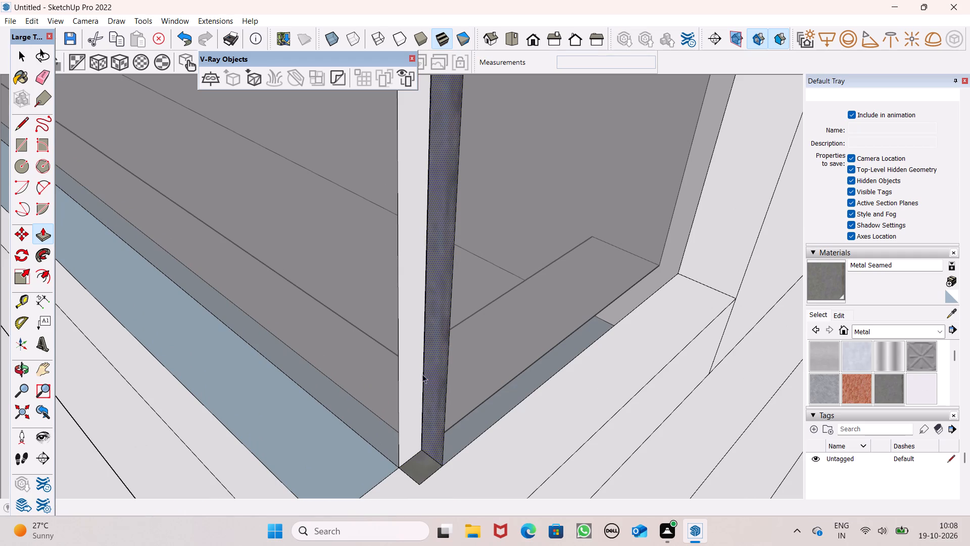
{"action": "left_click", "coordinate": [42, 233]}
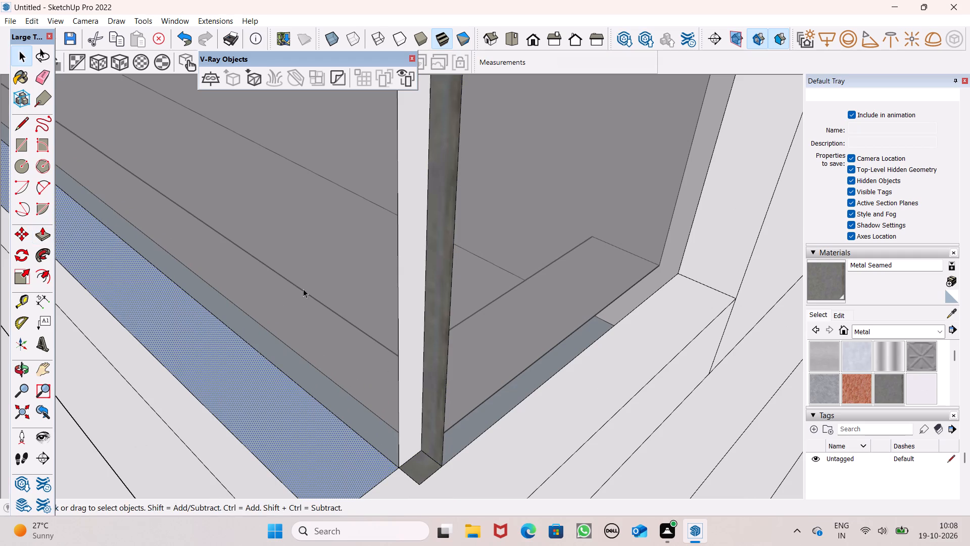
{"action": "left_click", "coordinate": [44, 239]}
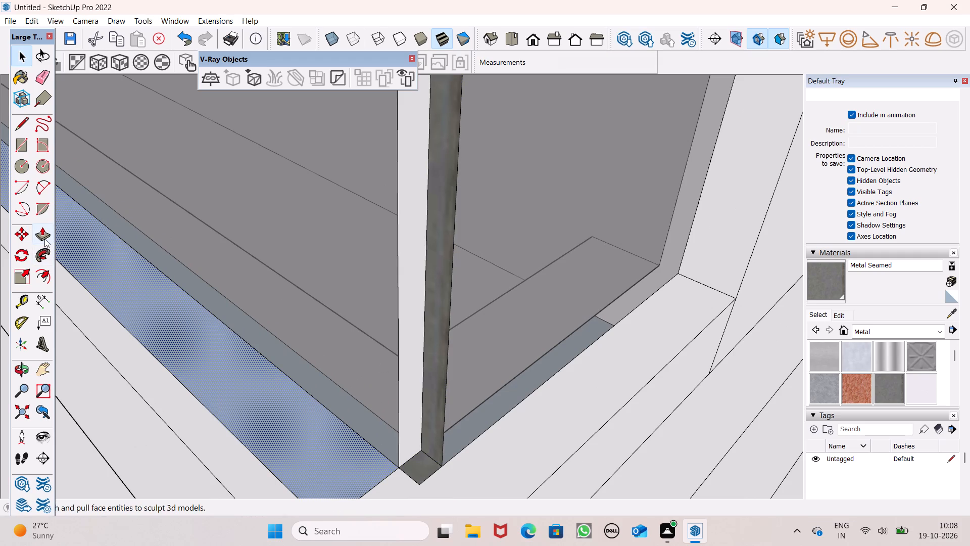
{"action": "left_click_drag", "start_coordinate": [415, 323], "coordinate": [437, 341]}
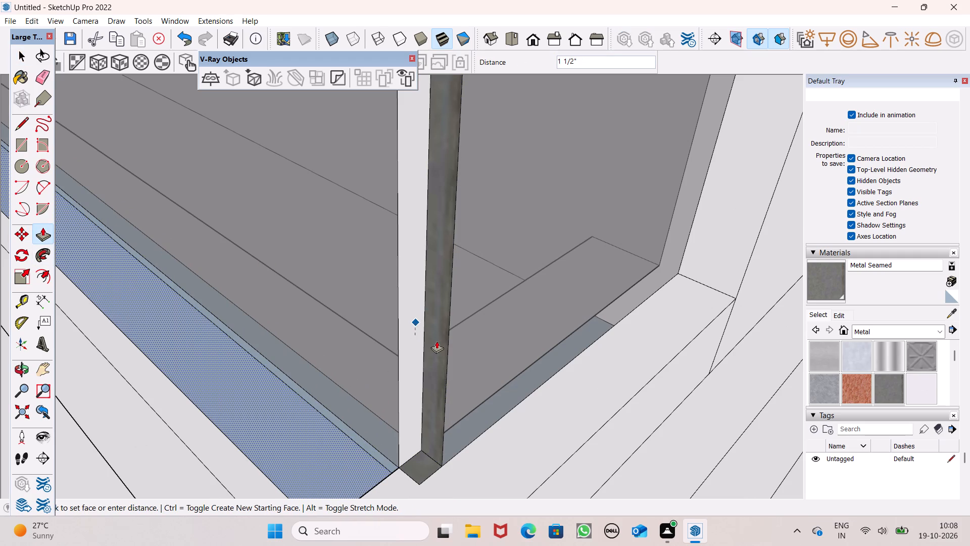
{"action": "left_click_drag", "start_coordinate": [437, 341], "coordinate": [438, 345]}
{"action": "key", "text": "space"}
Pull the corner post's white face outward about 2 1/2", filling the notch beneath the metal caps.
{"action": "scroll", "coordinate": [402, 280], "scroll_direction": "down", "scroll_amount": 8}
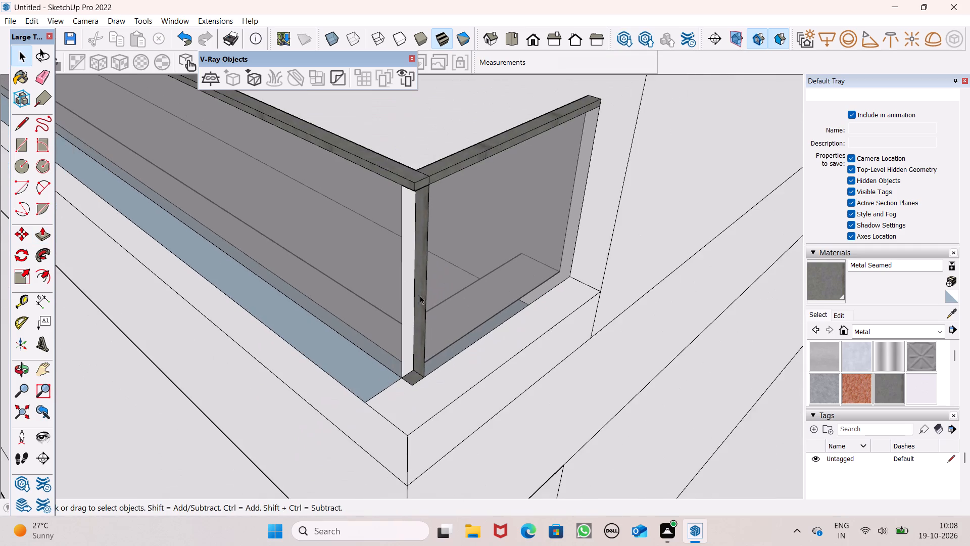
{"action": "scroll", "coordinate": [456, 279], "scroll_direction": "down", "scroll_amount": 5}
{"action": "middle_click_drag", "start_coordinate": [446, 295], "coordinate": [252, 340]}
{"action": "middle_click_drag", "start_coordinate": [376, 280], "coordinate": [389, 275]}
{"action": "middle_click_drag", "start_coordinate": [410, 266], "coordinate": [416, 266]}
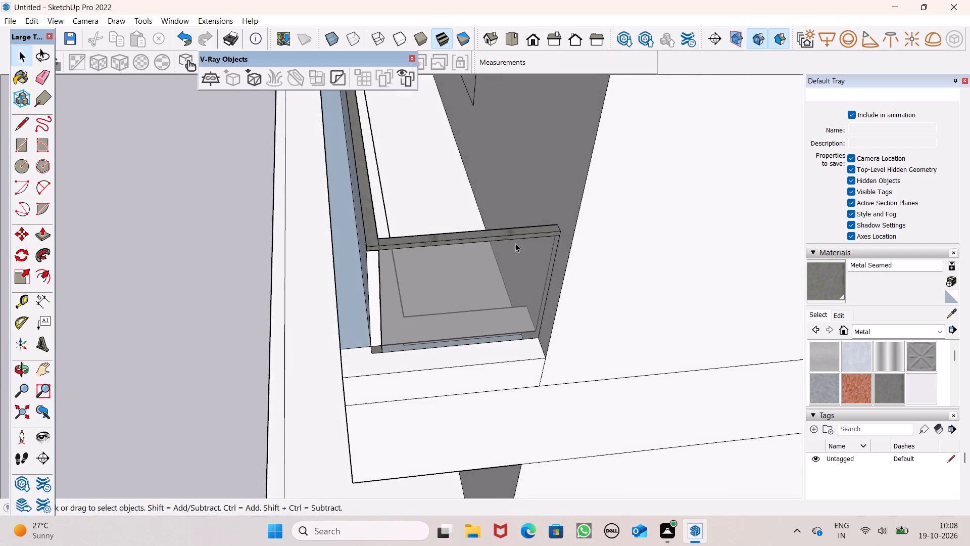
{"action": "middle_click_drag", "start_coordinate": [573, 232], "coordinate": [594, 227]}
{"action": "middle_click_drag", "start_coordinate": [367, 338], "coordinate": [478, 300]}
{"action": "scroll", "coordinate": [474, 305], "scroll_direction": "up", "scroll_amount": 1}
{"action": "scroll", "coordinate": [416, 323], "scroll_direction": "up", "scroll_amount": 6}
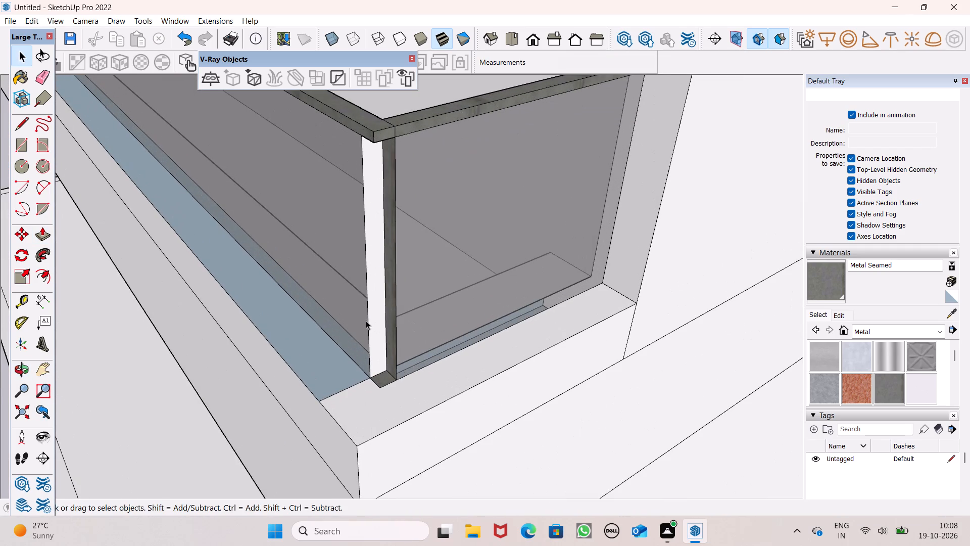
{"action": "left_click", "coordinate": [371, 314]}
{"action": "scroll", "coordinate": [360, 309], "scroll_direction": "down", "scroll_amount": 6}
{"action": "scroll", "coordinate": [301, 306], "scroll_direction": "down", "scroll_amount": 6}
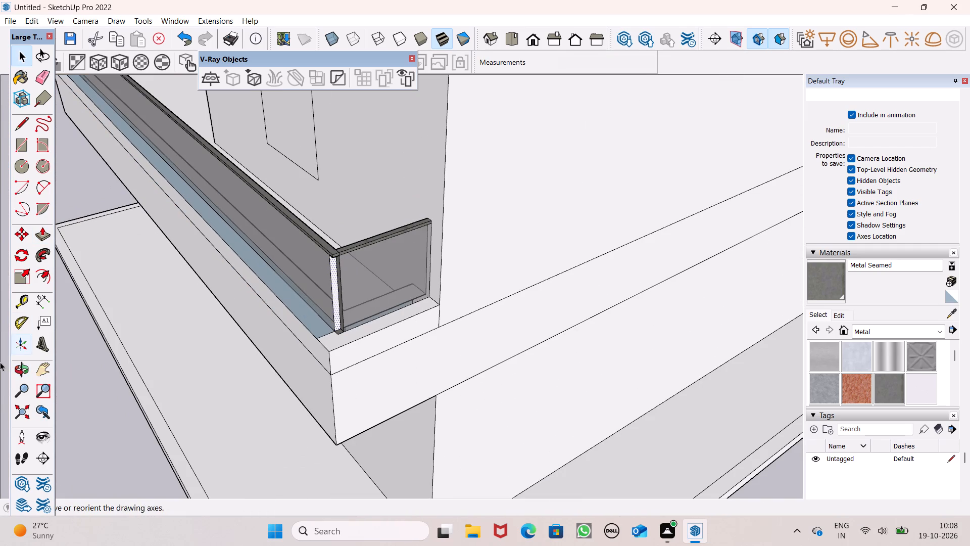
{"action": "left_click_drag", "start_coordinate": [73, 372], "coordinate": [78, 365]}
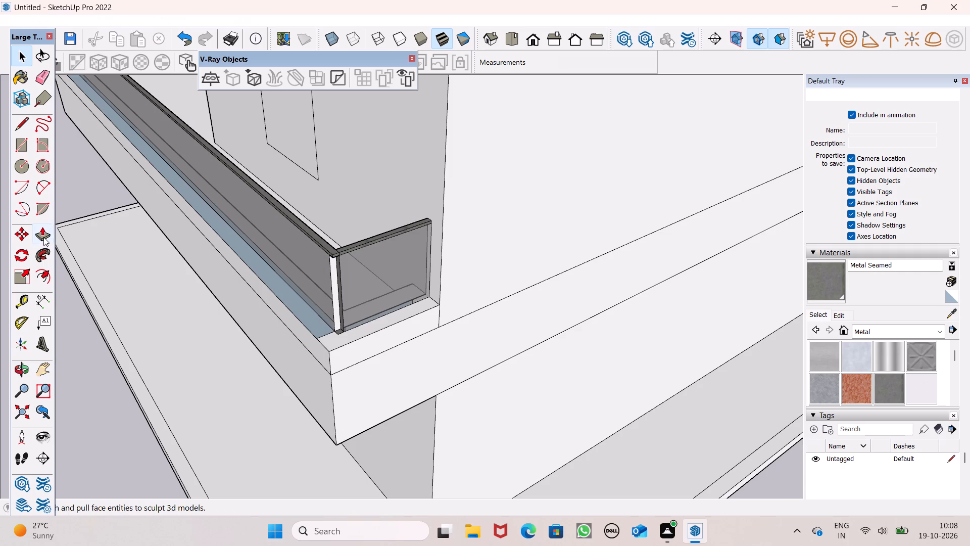
{"action": "left_click", "coordinate": [43, 237]}
{"action": "scroll", "coordinate": [406, 289], "scroll_direction": "up", "scroll_amount": 5}
{"action": "scroll", "coordinate": [273, 318], "scroll_direction": "up", "scroll_amount": 6}
{"action": "middle_click_drag", "start_coordinate": [290, 350], "coordinate": [352, 387]}
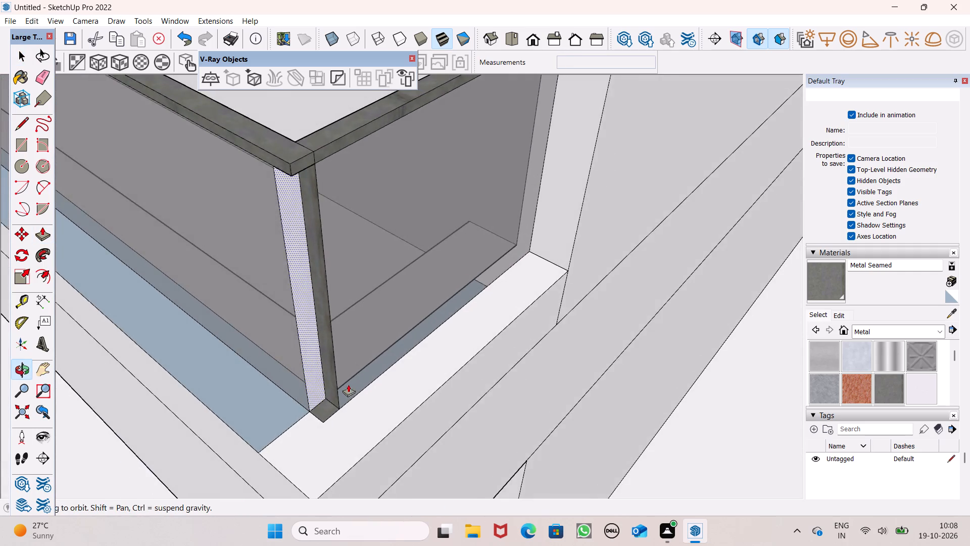
{"action": "scroll", "coordinate": [343, 384], "scroll_direction": "up", "scroll_amount": 5}
{"action": "left_click_drag", "start_coordinate": [309, 380], "coordinate": [346, 399]}
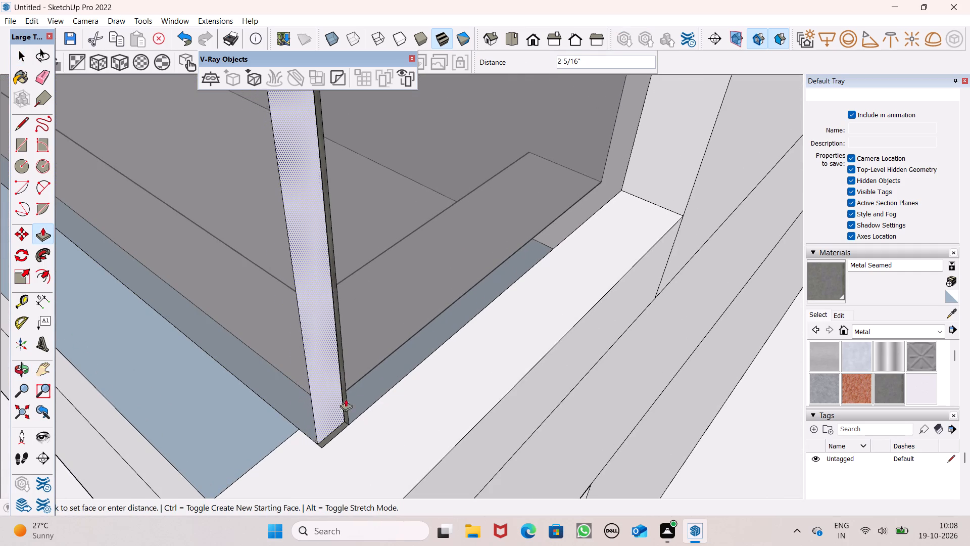
{"action": "left_click_drag", "start_coordinate": [346, 399], "coordinate": [376, 375]}
{"action": "scroll", "coordinate": [400, 294], "scroll_direction": "down", "scroll_amount": 7}
{"action": "key", "text": "space"}
{"action": "scroll", "coordinate": [401, 292], "scroll_direction": "down", "scroll_amount": 6}
{"action": "scroll", "coordinate": [429, 249], "scroll_direction": "down", "scroll_amount": 5}
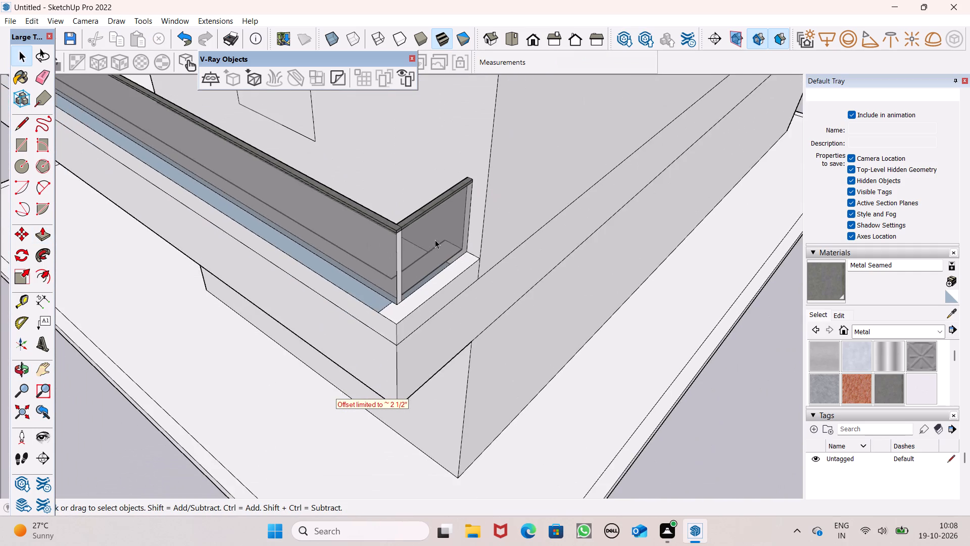
Inspect the filled corner post from the short-return side and the long-parapet side.
{"action": "scroll", "coordinate": [459, 219], "scroll_direction": "down", "scroll_amount": 3}
{"action": "middle_click_drag", "start_coordinate": [450, 243], "coordinate": [362, 167]}
{"action": "scroll", "coordinate": [346, 167], "scroll_direction": "up", "scroll_amount": 9}
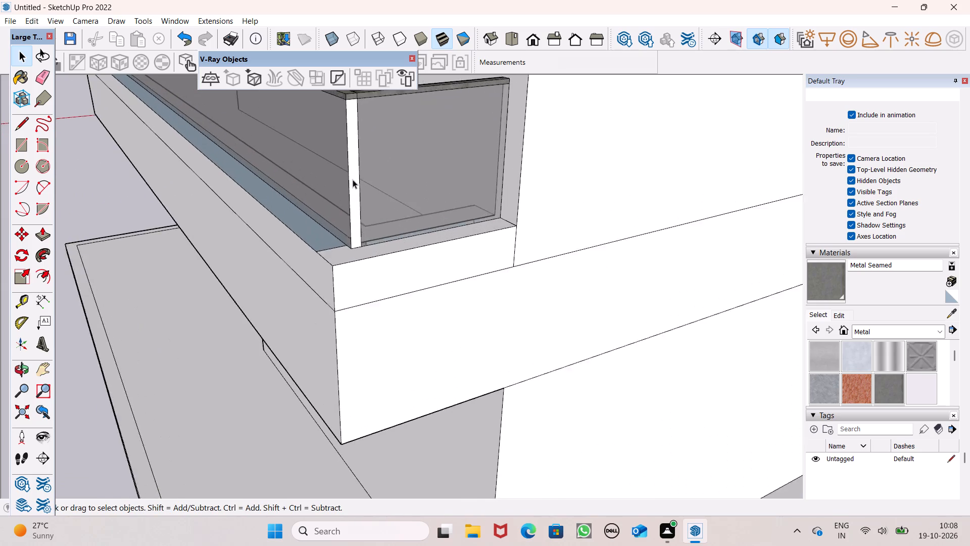
{"action": "scroll", "coordinate": [353, 179], "scroll_direction": "up", "scroll_amount": 3}
{"action": "middle_click_drag", "start_coordinate": [382, 230], "coordinate": [577, 244]}
{"action": "scroll", "coordinate": [533, 211], "scroll_direction": "down", "scroll_amount": 4}
{"action": "middle_click_drag", "start_coordinate": [531, 224], "coordinate": [579, 267]}
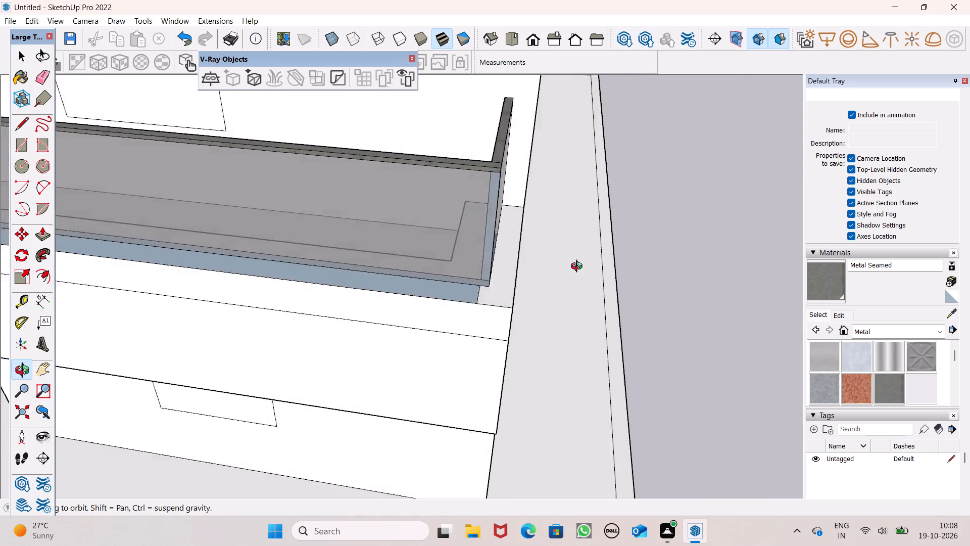
{"action": "middle_click_drag", "start_coordinate": [579, 267], "coordinate": [612, 254]}
{"action": "scroll", "coordinate": [537, 193], "scroll_direction": "up", "scroll_amount": 6}
{"action": "scroll", "coordinate": [526, 176], "scroll_direction": "down", "scroll_amount": 8}
Paint the corner post's white end face beside the short return with Color A08 from the Colors collection.
{"action": "middle_click_drag", "start_coordinate": [508, 204], "coordinate": [379, 246]}
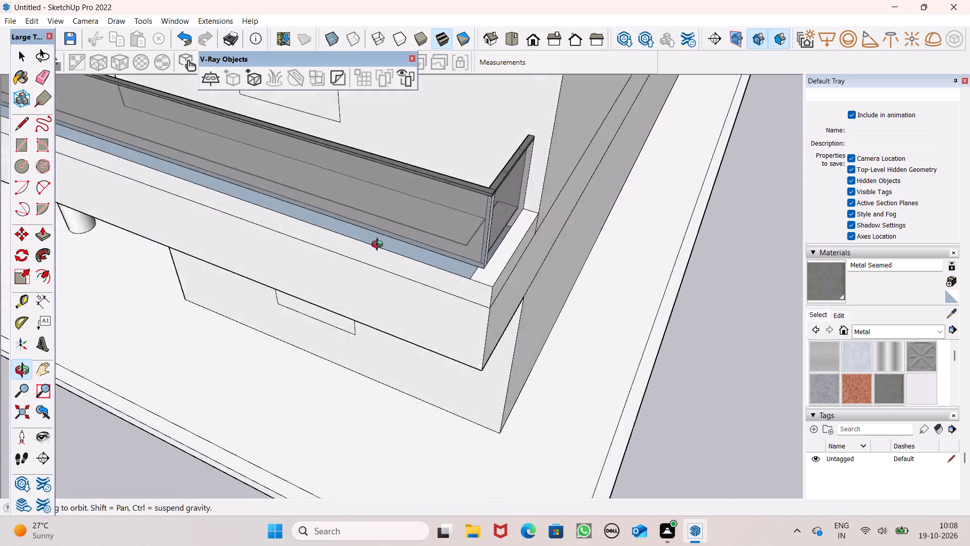
{"action": "middle_click_drag", "start_coordinate": [379, 246], "coordinate": [144, 219]}
{"action": "middle_click", "coordinate": [144, 219]}
{"action": "scroll", "coordinate": [275, 177], "scroll_direction": "up", "scroll_amount": 5}
{"action": "scroll", "coordinate": [364, 187], "scroll_direction": "down", "scroll_amount": 5}
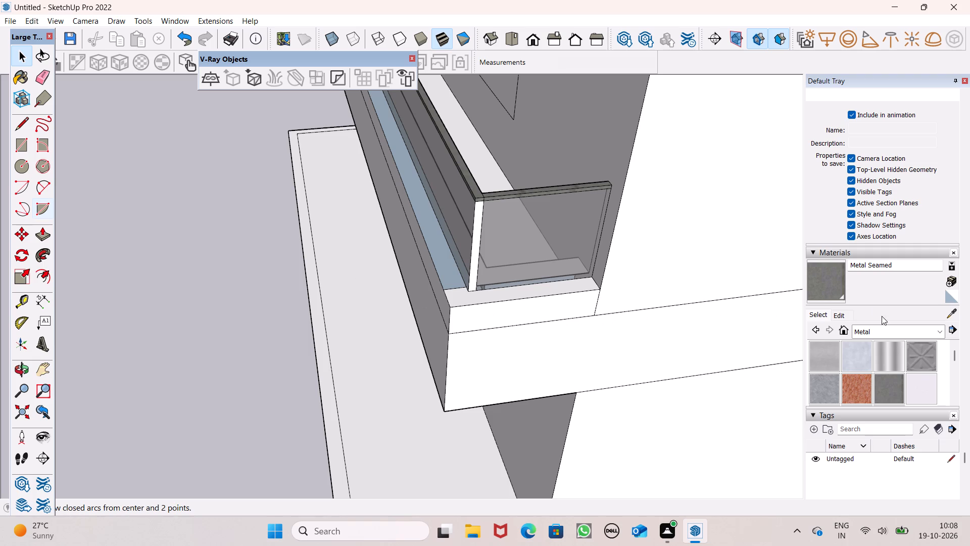
{"action": "left_click", "coordinate": [888, 328]}
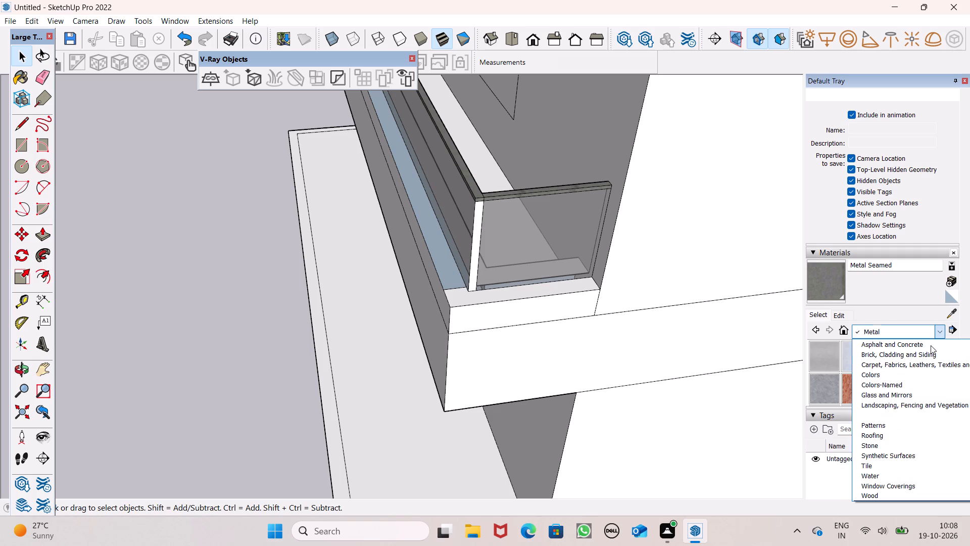
{"action": "left_click", "coordinate": [927, 374]}
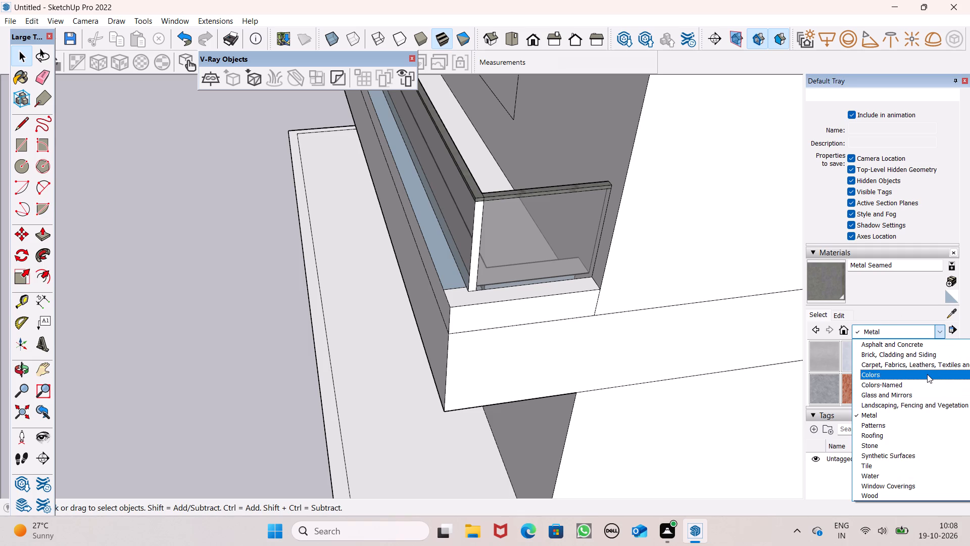
{"action": "left_click", "coordinate": [927, 381]}
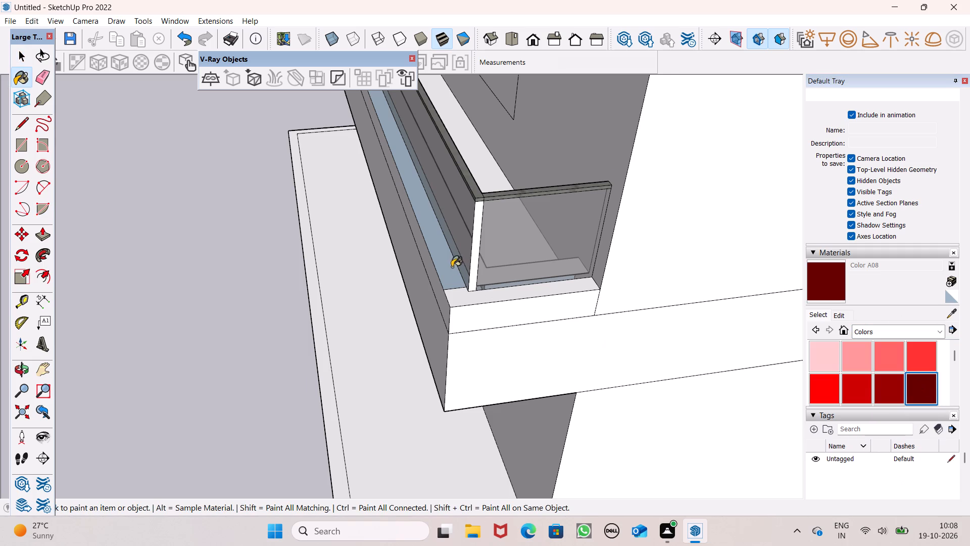
{"action": "scroll", "coordinate": [452, 266], "scroll_direction": "up", "scroll_amount": 4}
{"action": "left_click", "coordinate": [486, 269]}
{"action": "scroll", "coordinate": [523, 302], "scroll_direction": "down", "scroll_amount": 5}
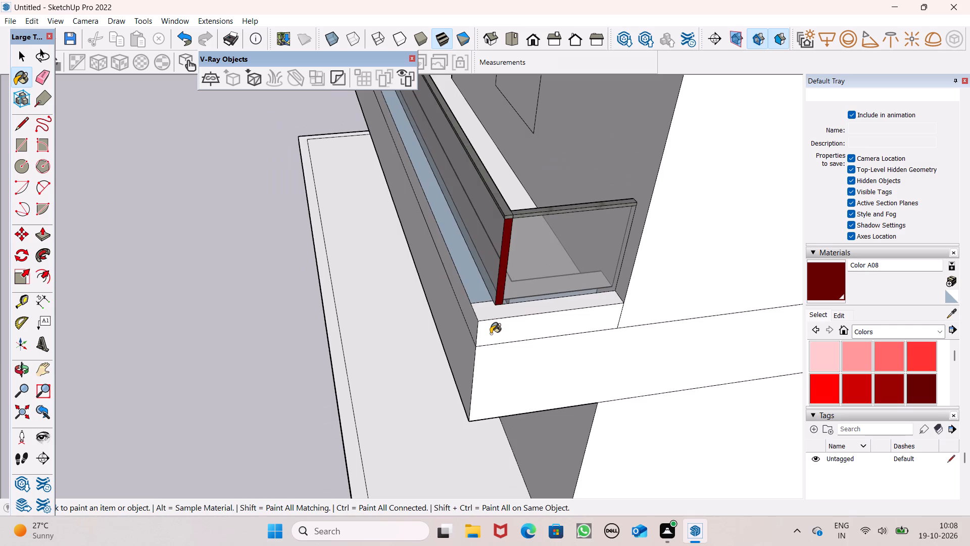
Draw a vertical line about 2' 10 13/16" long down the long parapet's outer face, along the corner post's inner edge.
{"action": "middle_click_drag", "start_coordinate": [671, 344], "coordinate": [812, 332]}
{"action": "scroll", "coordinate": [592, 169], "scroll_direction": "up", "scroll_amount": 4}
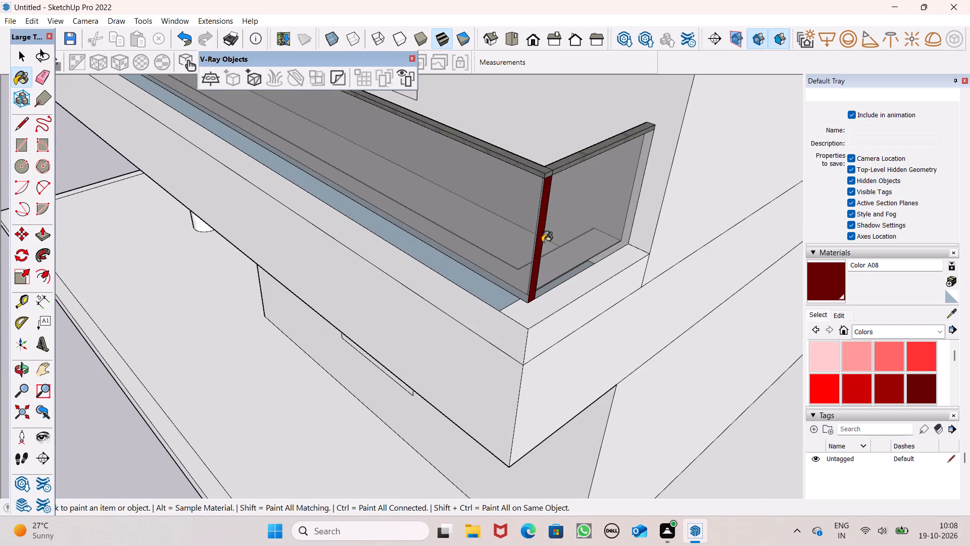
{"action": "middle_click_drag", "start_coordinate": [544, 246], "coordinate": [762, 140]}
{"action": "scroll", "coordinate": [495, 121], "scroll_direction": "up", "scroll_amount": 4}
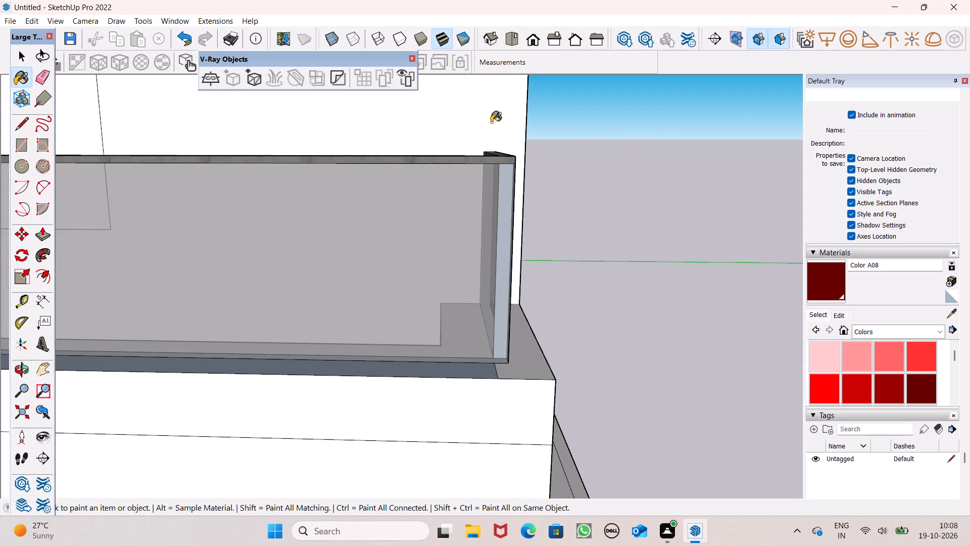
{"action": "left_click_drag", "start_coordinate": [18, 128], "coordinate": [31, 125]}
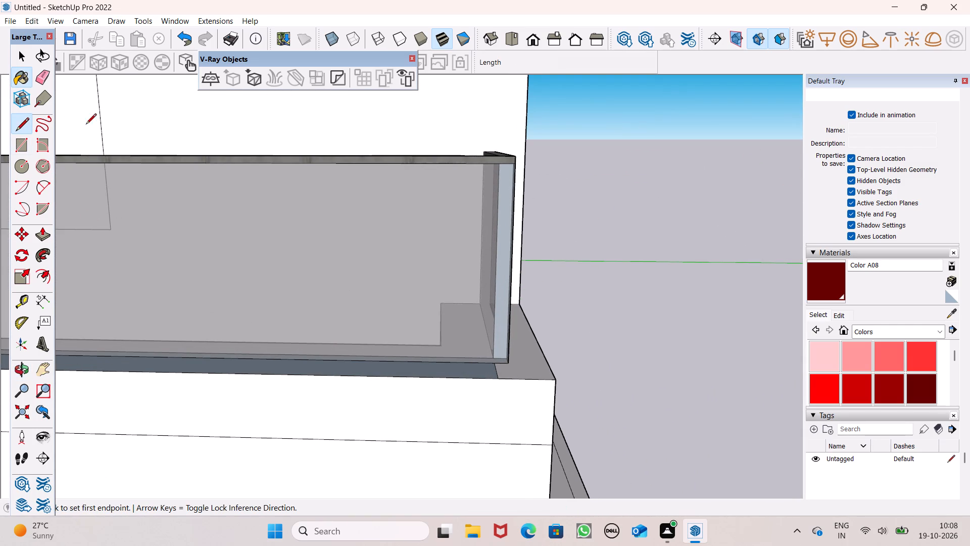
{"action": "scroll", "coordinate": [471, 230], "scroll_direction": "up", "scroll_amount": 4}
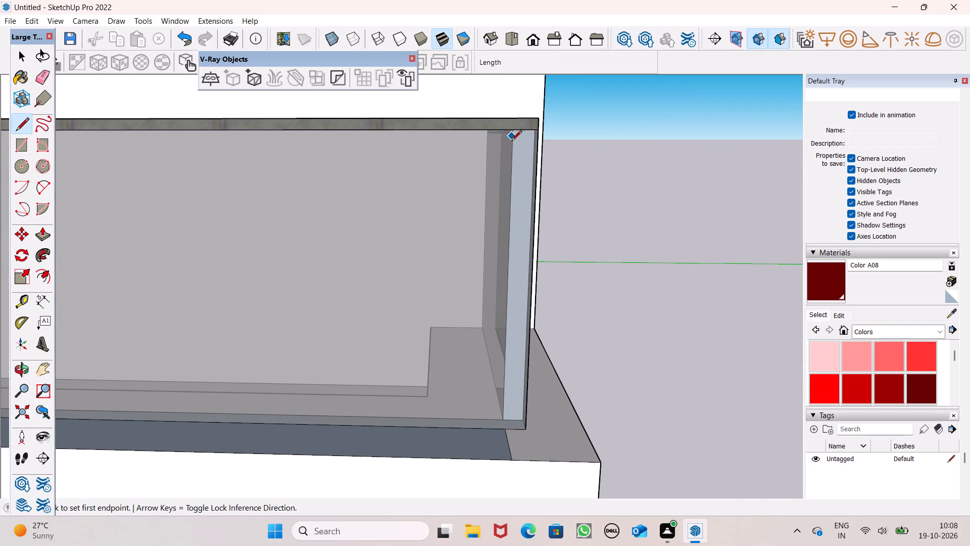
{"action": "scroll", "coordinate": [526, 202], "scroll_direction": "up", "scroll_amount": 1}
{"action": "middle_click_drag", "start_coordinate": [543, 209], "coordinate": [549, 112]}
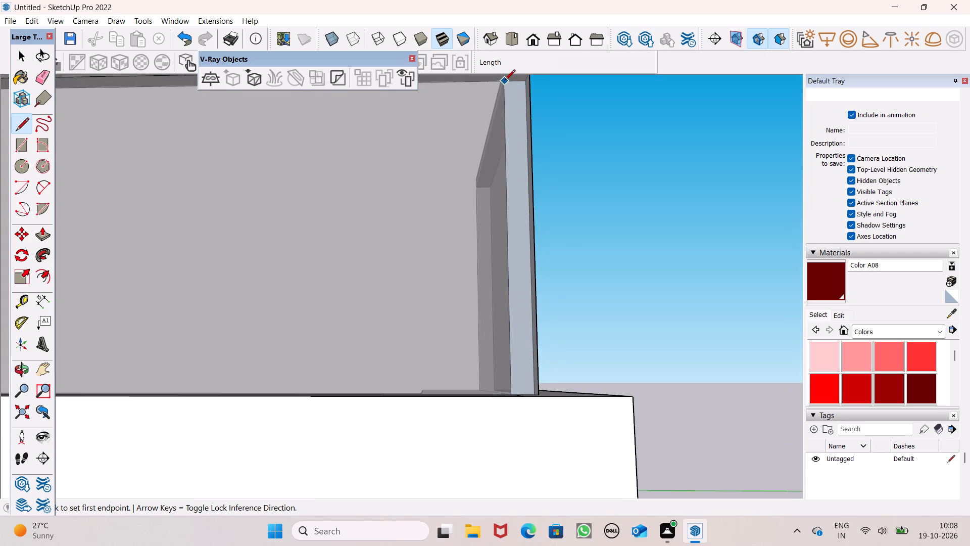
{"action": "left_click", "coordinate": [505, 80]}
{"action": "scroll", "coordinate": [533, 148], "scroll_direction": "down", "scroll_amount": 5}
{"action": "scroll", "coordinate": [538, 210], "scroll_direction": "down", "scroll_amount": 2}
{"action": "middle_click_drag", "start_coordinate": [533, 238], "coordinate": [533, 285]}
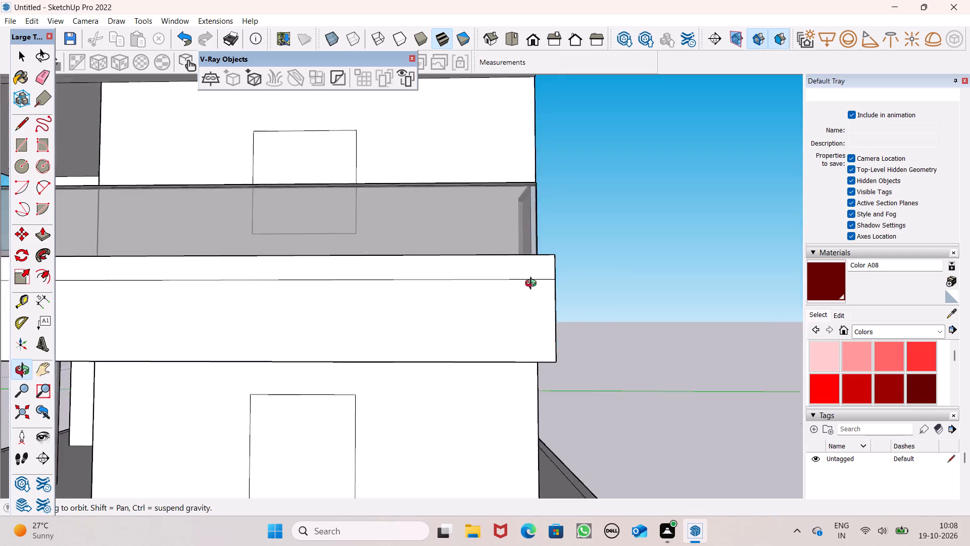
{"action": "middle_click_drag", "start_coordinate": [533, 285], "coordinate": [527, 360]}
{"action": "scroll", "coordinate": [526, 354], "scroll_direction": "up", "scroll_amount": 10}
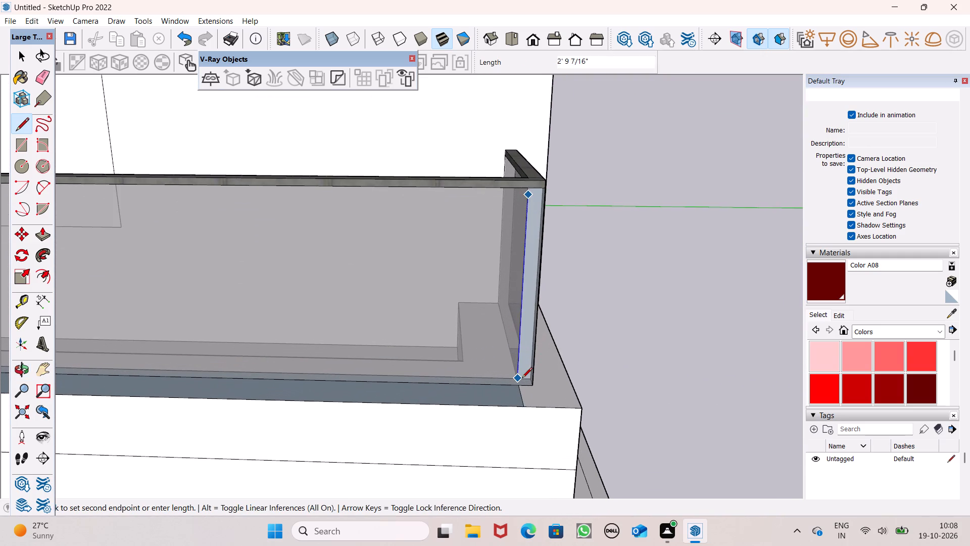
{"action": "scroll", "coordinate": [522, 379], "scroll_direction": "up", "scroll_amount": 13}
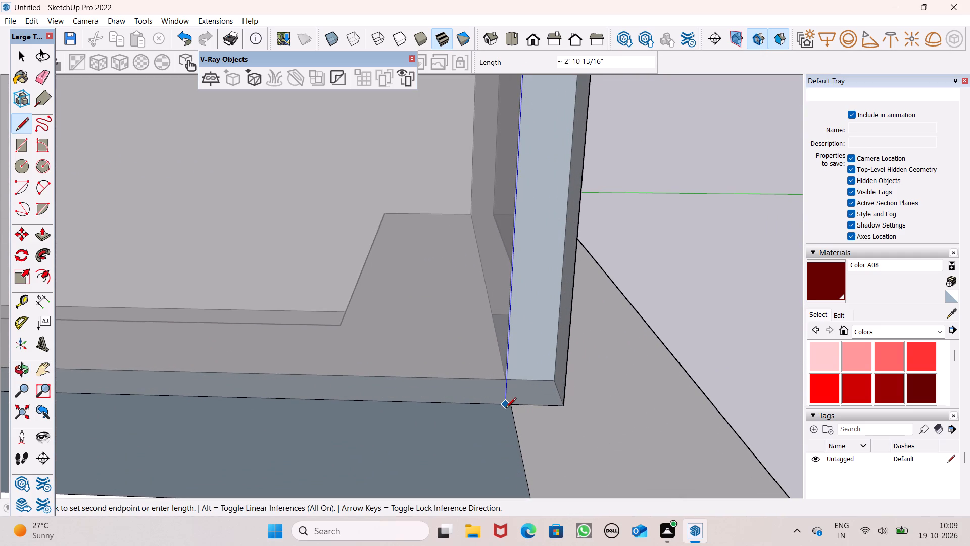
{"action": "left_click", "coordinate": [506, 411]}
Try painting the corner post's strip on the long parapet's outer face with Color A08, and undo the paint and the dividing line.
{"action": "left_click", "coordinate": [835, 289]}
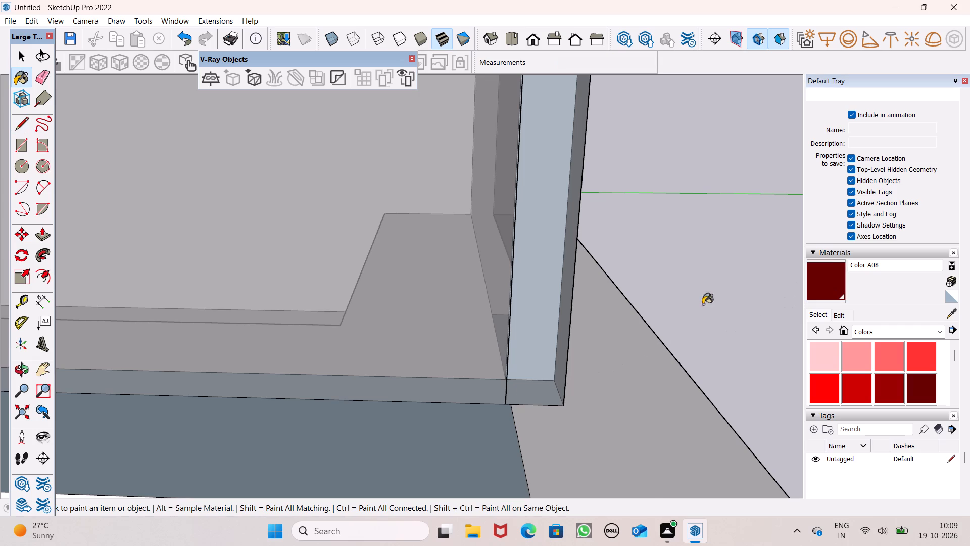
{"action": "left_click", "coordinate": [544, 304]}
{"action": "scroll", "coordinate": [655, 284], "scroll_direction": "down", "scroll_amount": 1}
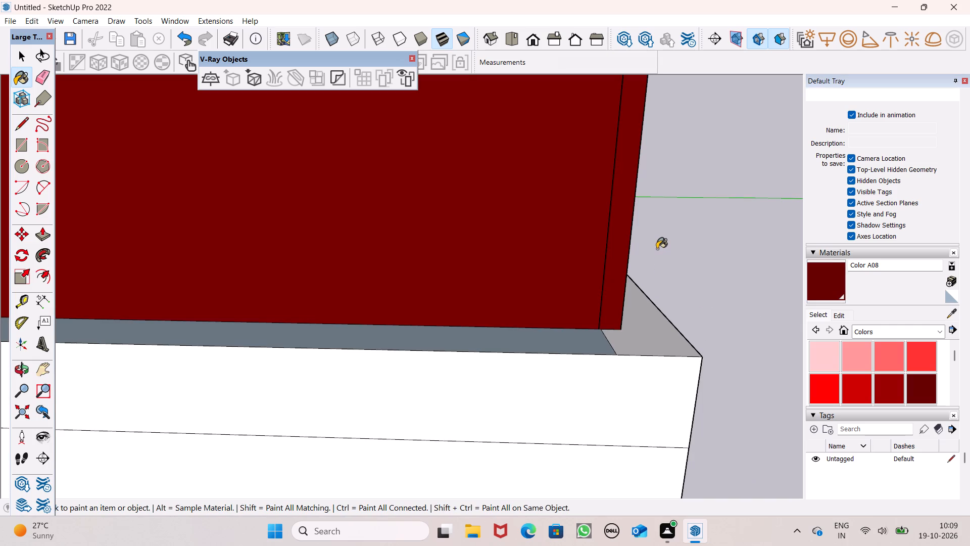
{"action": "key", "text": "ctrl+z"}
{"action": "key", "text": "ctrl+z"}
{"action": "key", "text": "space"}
Examine the glass parapets and corner posts on the lower canopy from around the building.
{"action": "scroll", "coordinate": [657, 249], "scroll_direction": "down", "scroll_amount": 6}
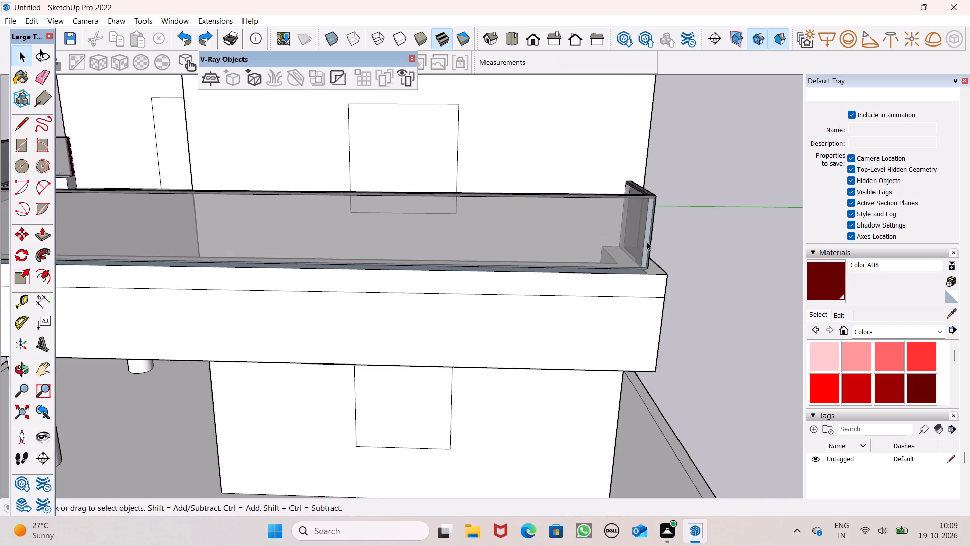
{"action": "scroll", "coordinate": [638, 229], "scroll_direction": "down", "scroll_amount": 8}
{"action": "middle_click_drag", "start_coordinate": [638, 242], "coordinate": [628, 256]}
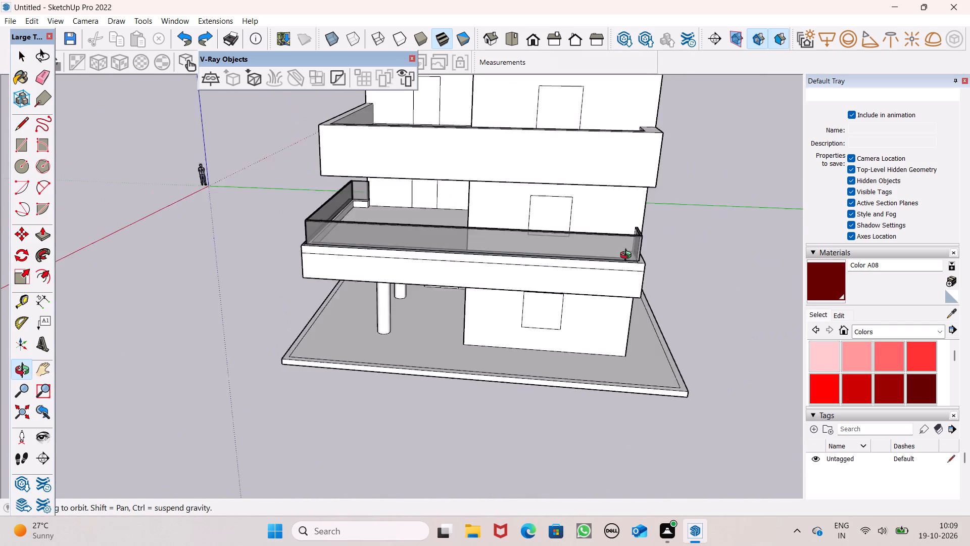
{"action": "middle_click_drag", "start_coordinate": [628, 256], "coordinate": [638, 248]}
{"action": "scroll", "coordinate": [644, 239], "scroll_direction": "up", "scroll_amount": 1}
{"action": "scroll", "coordinate": [606, 230], "scroll_direction": "down", "scroll_amount": 1}
{"action": "middle_click_drag", "start_coordinate": [382, 288], "coordinate": [701, 269]}
{"action": "middle_click_drag", "start_coordinate": [333, 325], "coordinate": [449, 299]}
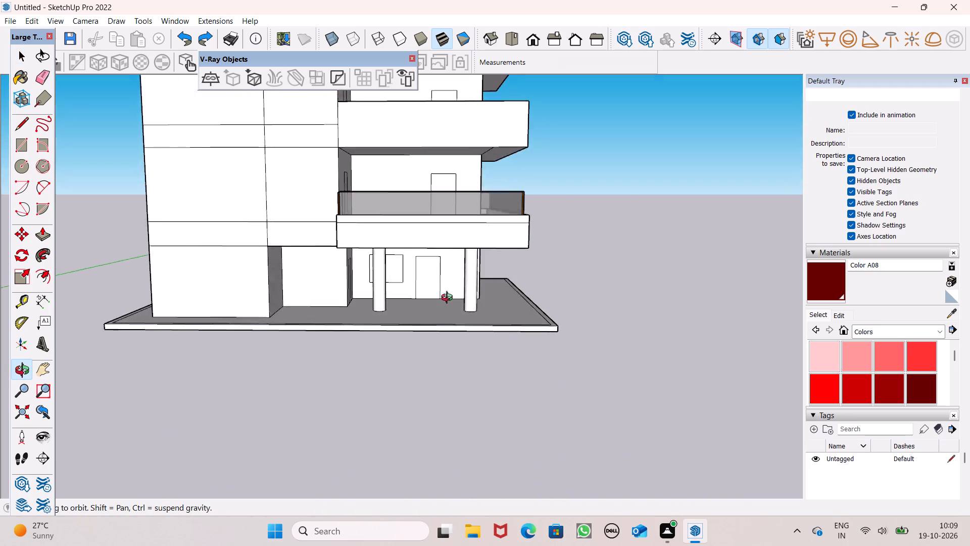
{"action": "middle_click_drag", "start_coordinate": [449, 299], "coordinate": [455, 375]}
{"action": "scroll", "coordinate": [455, 375], "scroll_direction": "up", "scroll_amount": 1}
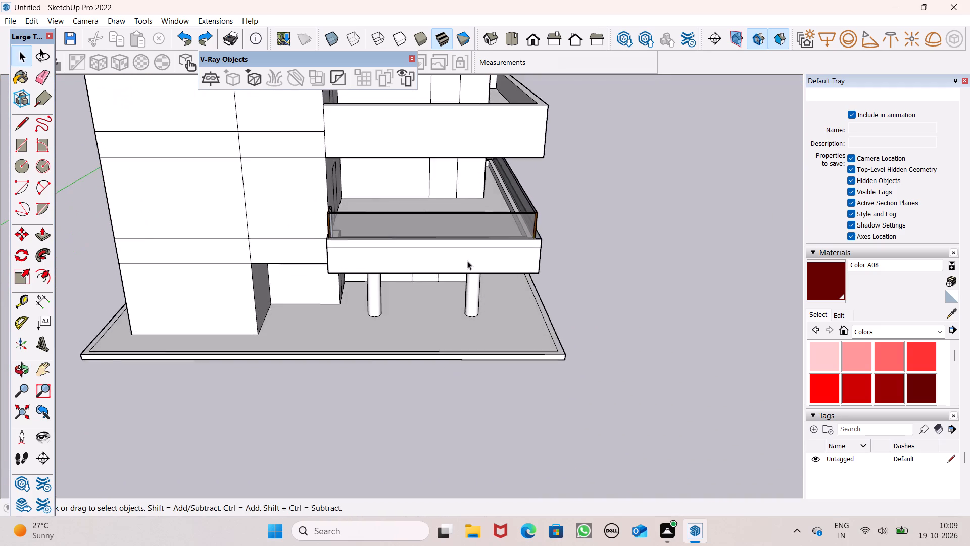
Examine the building's exterior from several sides, comparing the glass-railed lower canopy with the plain upper canopy and front walls.
{"action": "scroll", "coordinate": [467, 261], "scroll_direction": "down", "scroll_amount": 3}
{"action": "middle_click_drag", "start_coordinate": [469, 257], "coordinate": [437, 244]}
{"action": "scroll", "coordinate": [454, 230], "scroll_direction": "up", "scroll_amount": 1}
{"action": "scroll", "coordinate": [460, 198], "scroll_direction": "down", "scroll_amount": 3}
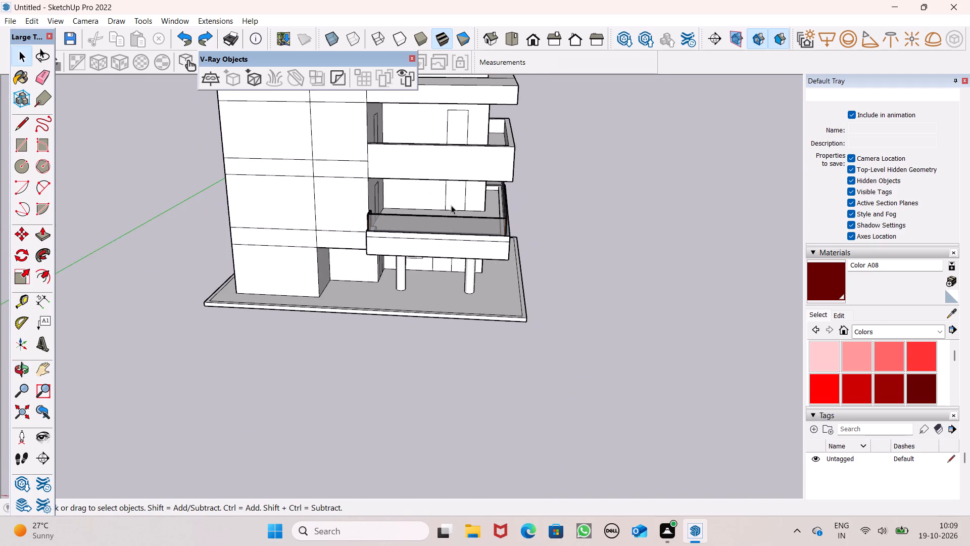
{"action": "scroll", "coordinate": [451, 205], "scroll_direction": "down", "scroll_amount": 3}
{"action": "scroll", "coordinate": [387, 162], "scroll_direction": "up", "scroll_amount": 5}
{"action": "scroll", "coordinate": [396, 154], "scroll_direction": "down", "scroll_amount": 1}
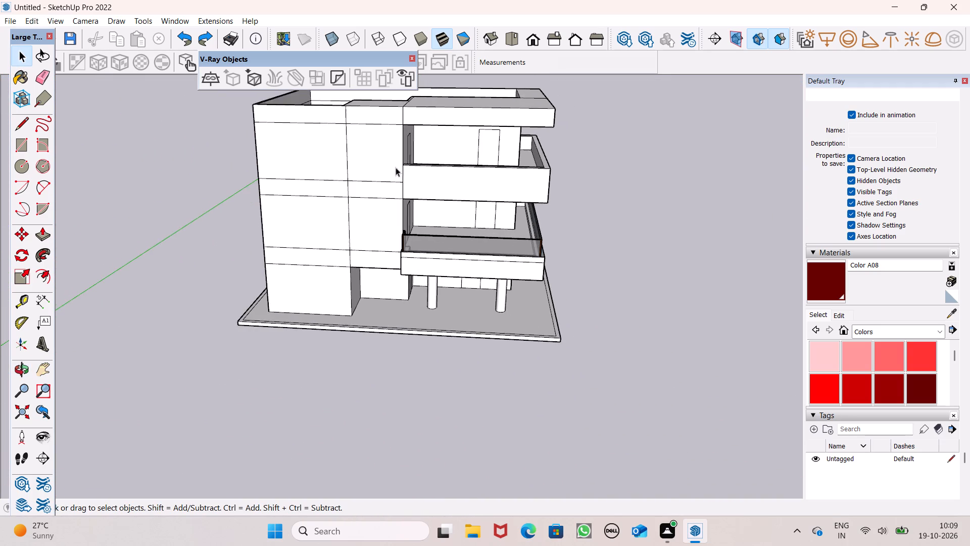
{"action": "middle_click_drag", "start_coordinate": [417, 244], "coordinate": [403, 159]}
{"action": "scroll", "coordinate": [426, 194], "scroll_direction": "up", "scroll_amount": 5}
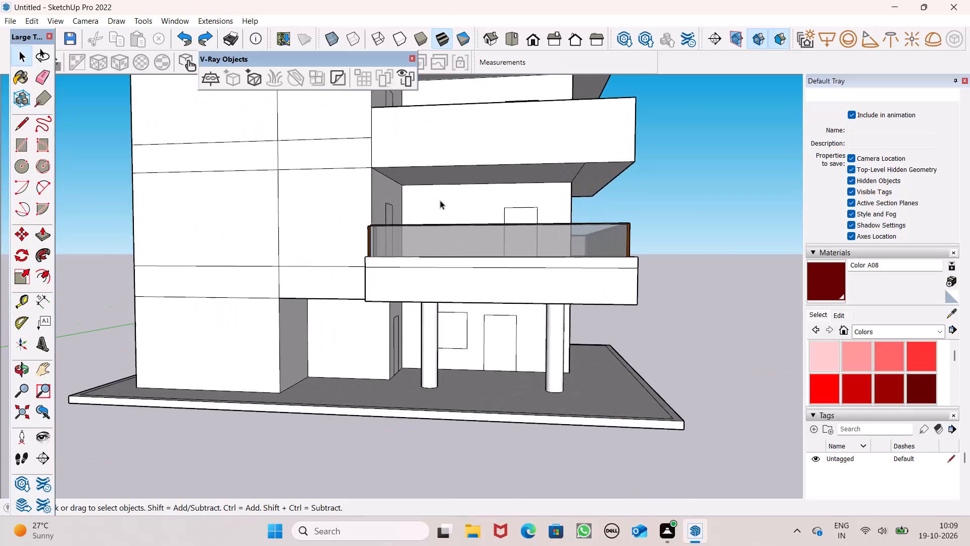
{"action": "scroll", "coordinate": [442, 200], "scroll_direction": "down", "scroll_amount": 2}
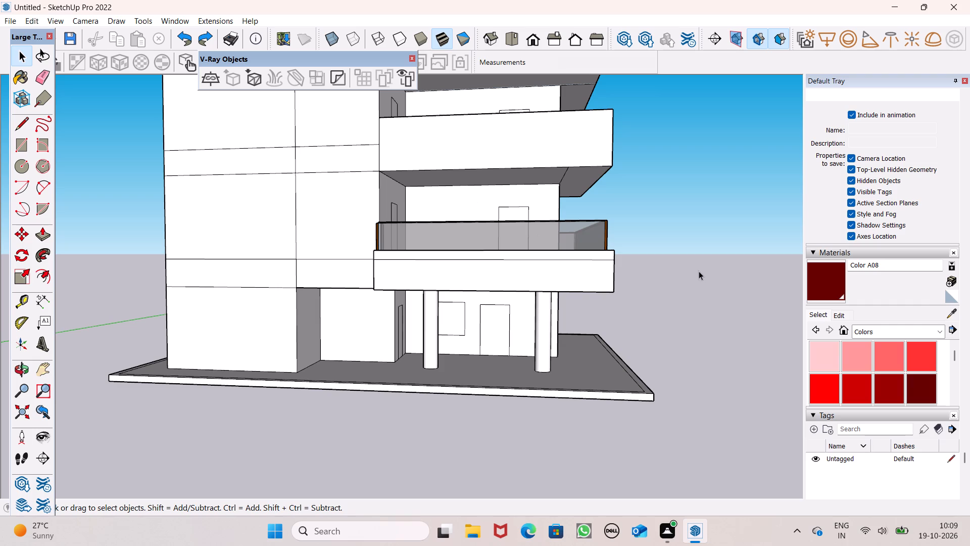
{"action": "middle_click_drag", "start_coordinate": [652, 325], "coordinate": [520, 394]}
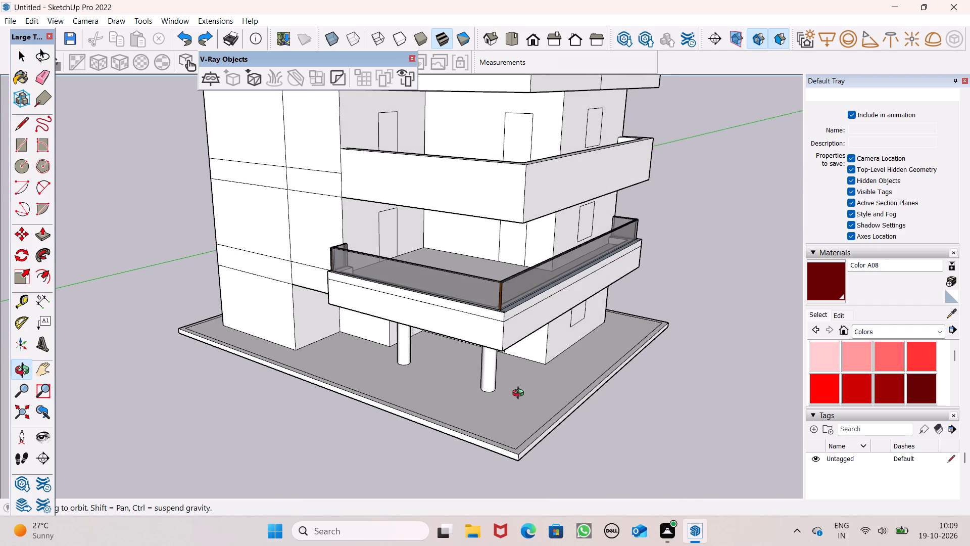
{"action": "middle_click_drag", "start_coordinate": [520, 394], "coordinate": [618, 347]}
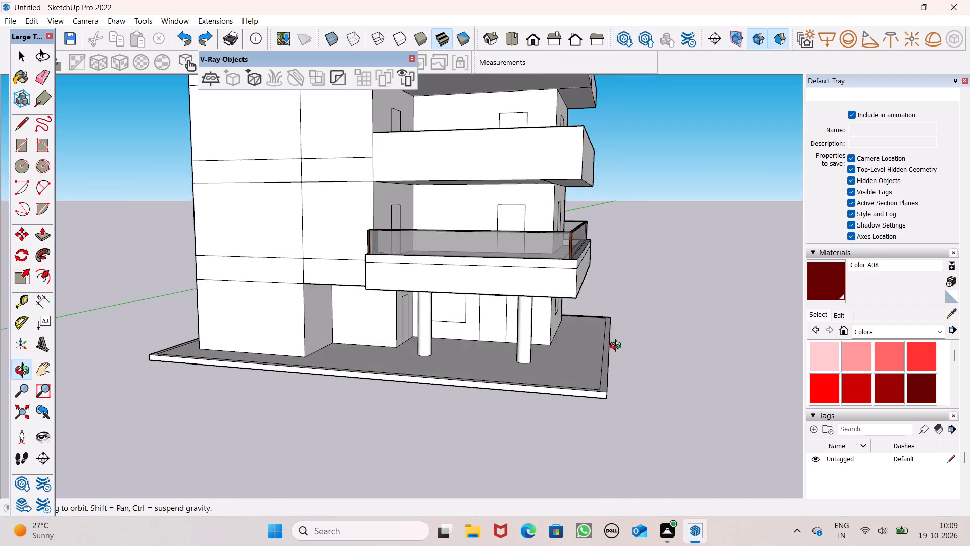
{"action": "middle_click_drag", "start_coordinate": [618, 347], "coordinate": [667, 354]}
{"action": "scroll", "coordinate": [665, 345], "scroll_direction": "up", "scroll_amount": 1}
{"action": "scroll", "coordinate": [430, 276], "scroll_direction": "down", "scroll_amount": 3}
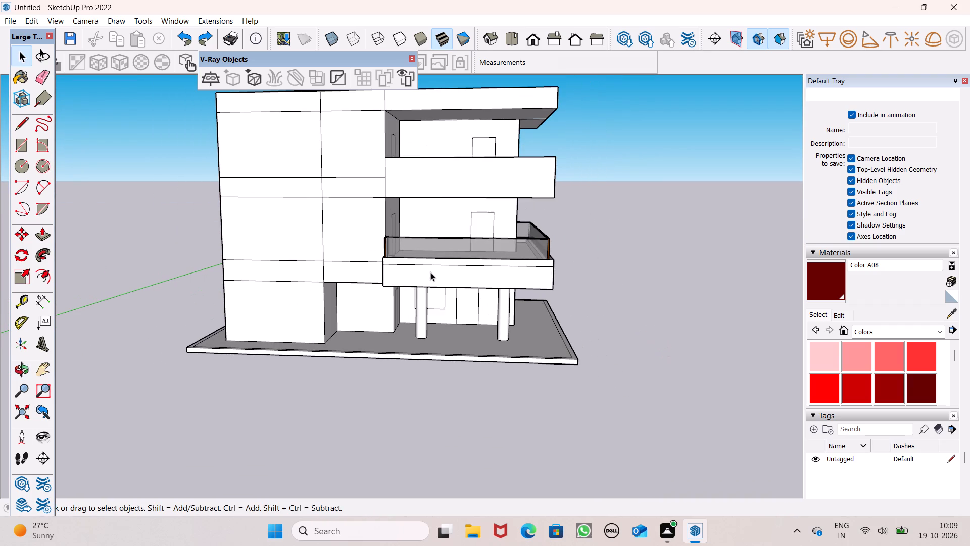
{"action": "scroll", "coordinate": [419, 181], "scroll_direction": "down", "scroll_amount": 4}
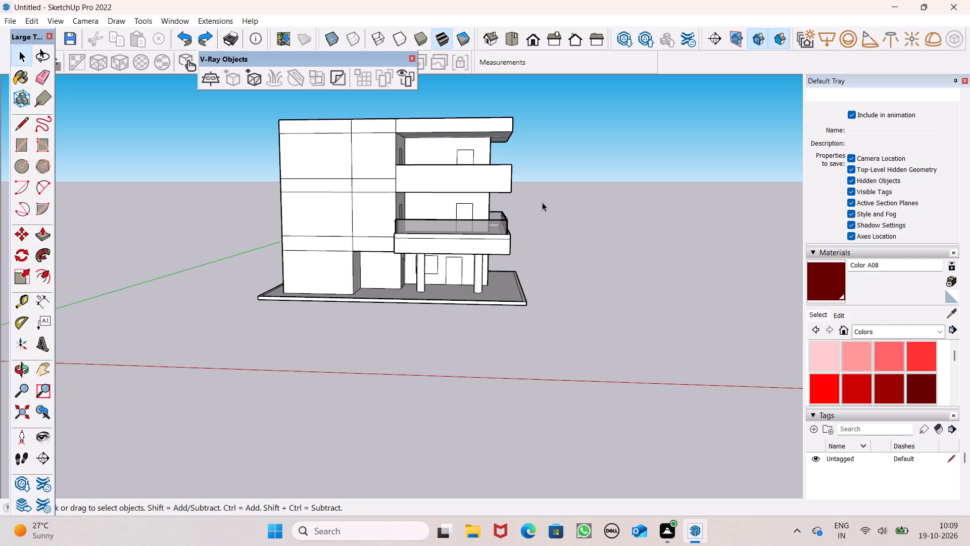
{"action": "scroll", "coordinate": [443, 176], "scroll_direction": "up", "scroll_amount": 2}
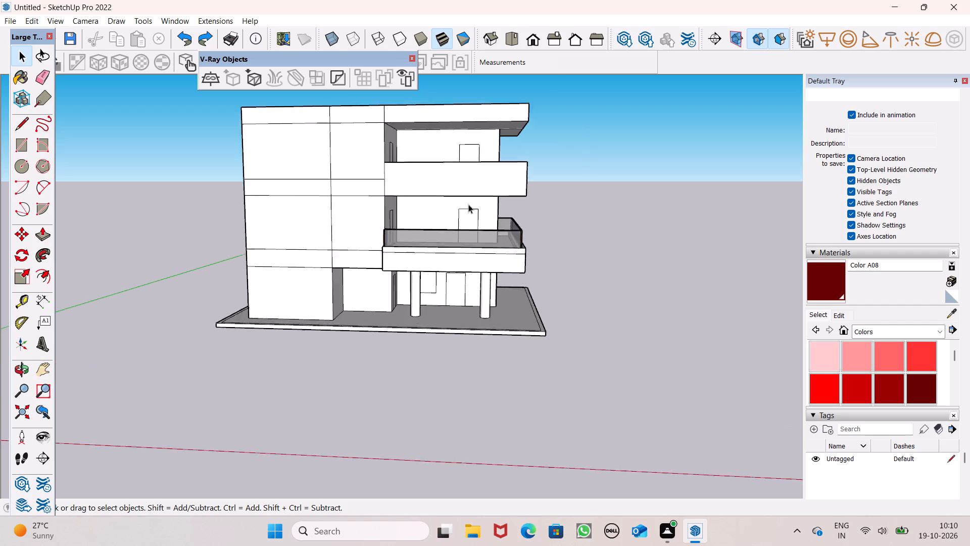
{"action": "scroll", "coordinate": [468, 204], "scroll_direction": "up", "scroll_amount": 5}
{"action": "middle_click_drag", "start_coordinate": [488, 290], "coordinate": [371, 280]}
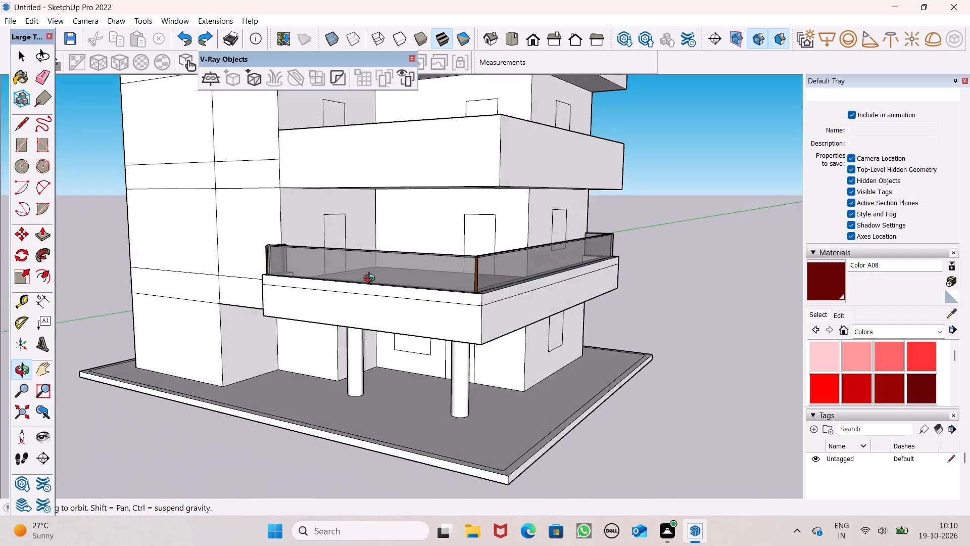
{"action": "middle_click_drag", "start_coordinate": [371, 280], "coordinate": [442, 297]}
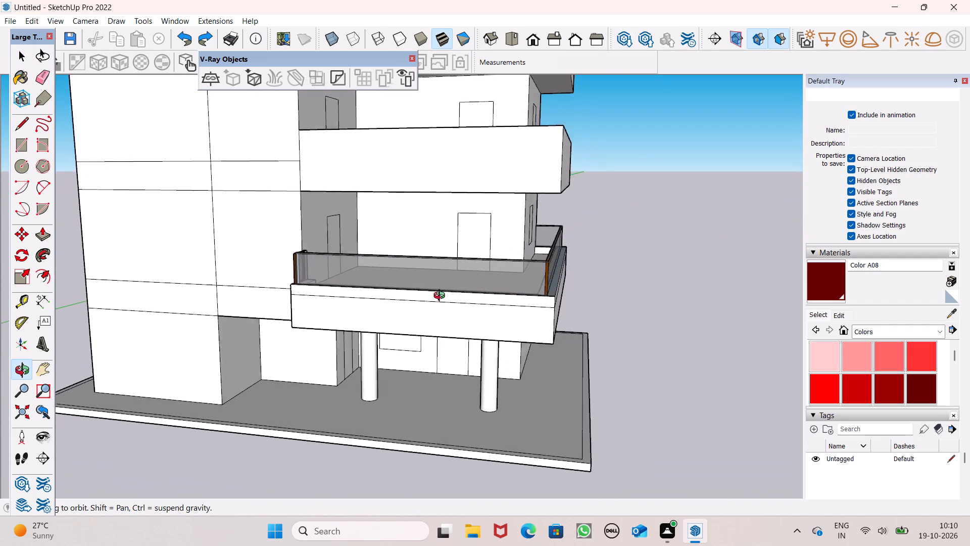
{"action": "middle_click_drag", "start_coordinate": [442, 297], "coordinate": [441, 297]}
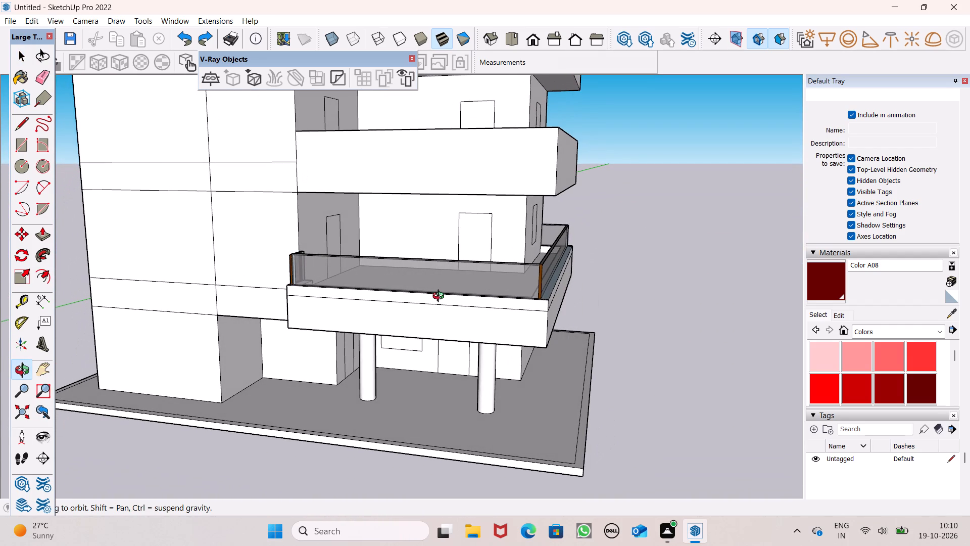
{"action": "middle_click_drag", "start_coordinate": [441, 297], "coordinate": [354, 329]}
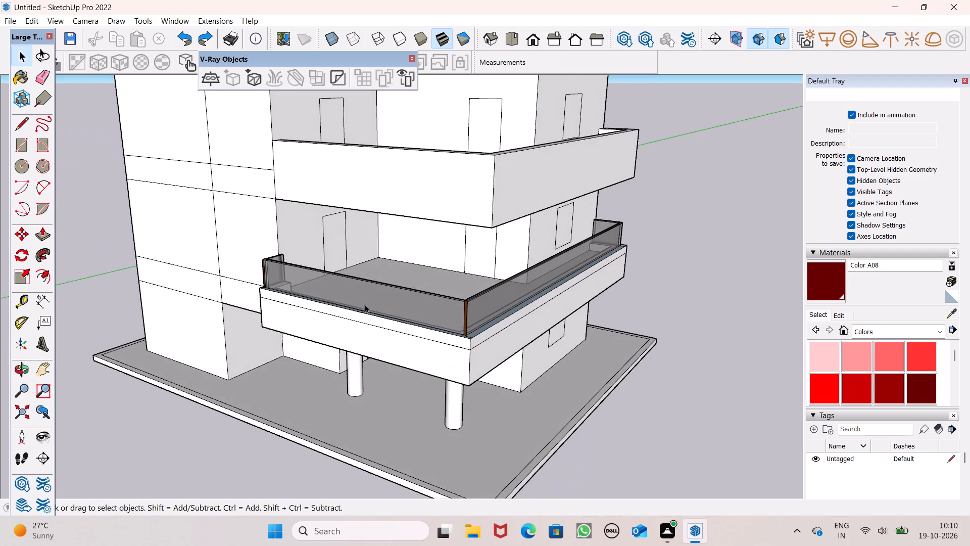
{"action": "scroll", "coordinate": [419, 283], "scroll_direction": "down", "scroll_amount": 3}
{"action": "middle_click_drag", "start_coordinate": [507, 283], "coordinate": [347, 301]}
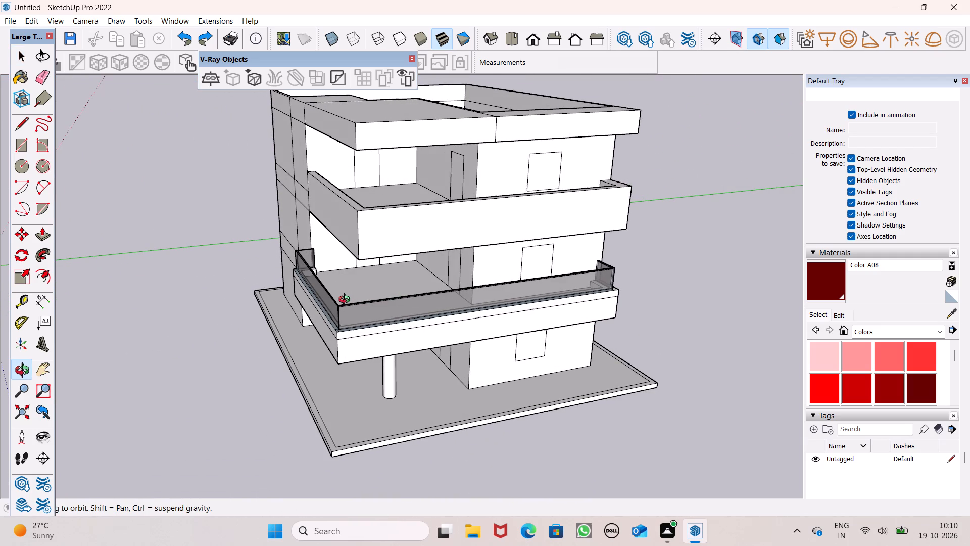
{"action": "middle_click_drag", "start_coordinate": [347, 301], "coordinate": [764, 288]}
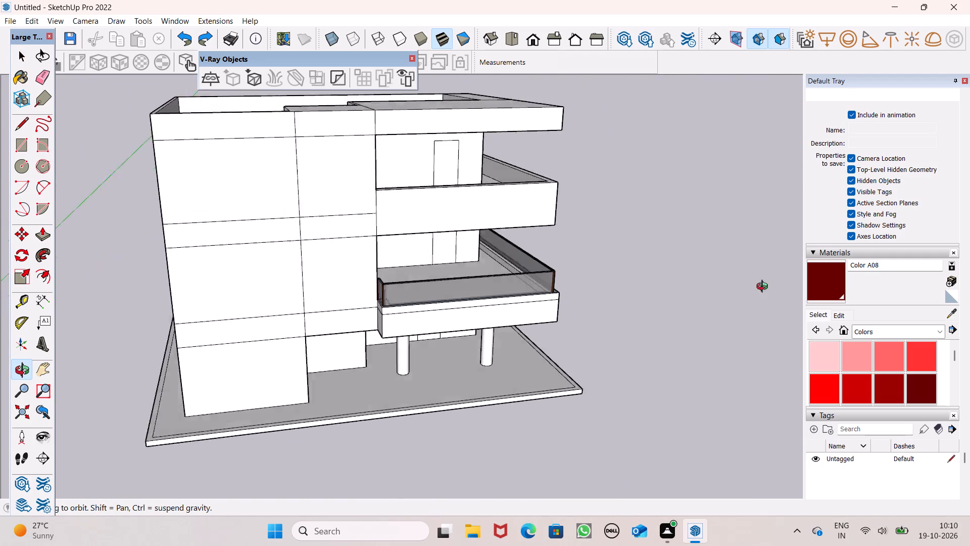
{"action": "middle_click_drag", "start_coordinate": [764, 288], "coordinate": [799, 281]}
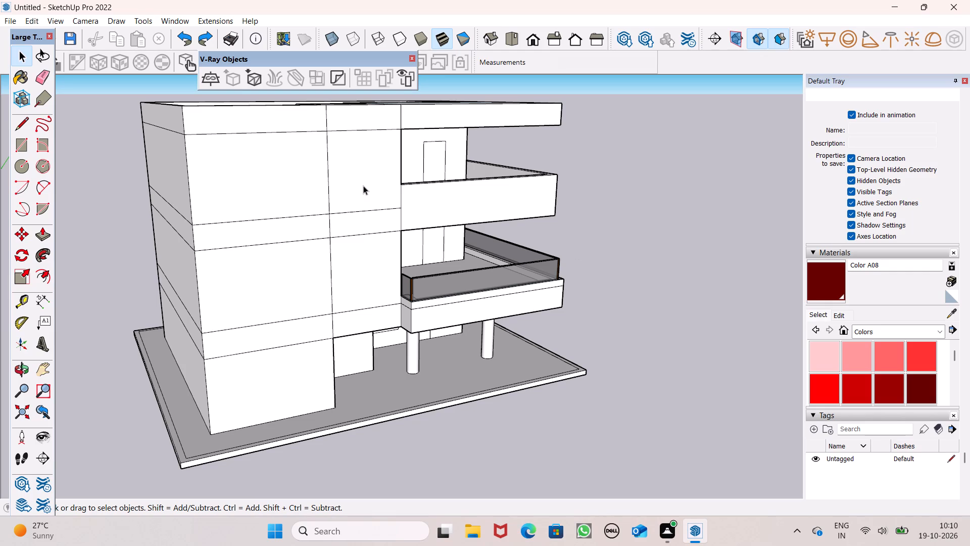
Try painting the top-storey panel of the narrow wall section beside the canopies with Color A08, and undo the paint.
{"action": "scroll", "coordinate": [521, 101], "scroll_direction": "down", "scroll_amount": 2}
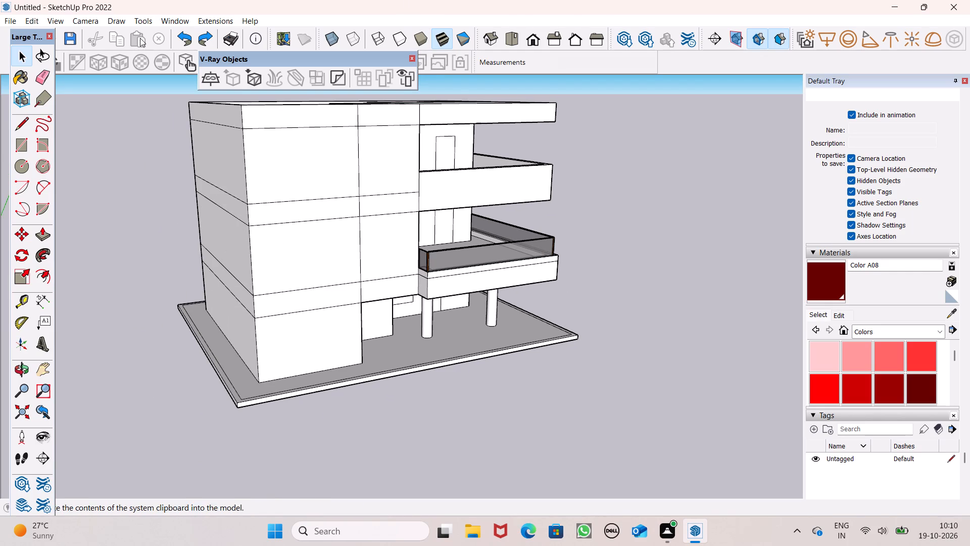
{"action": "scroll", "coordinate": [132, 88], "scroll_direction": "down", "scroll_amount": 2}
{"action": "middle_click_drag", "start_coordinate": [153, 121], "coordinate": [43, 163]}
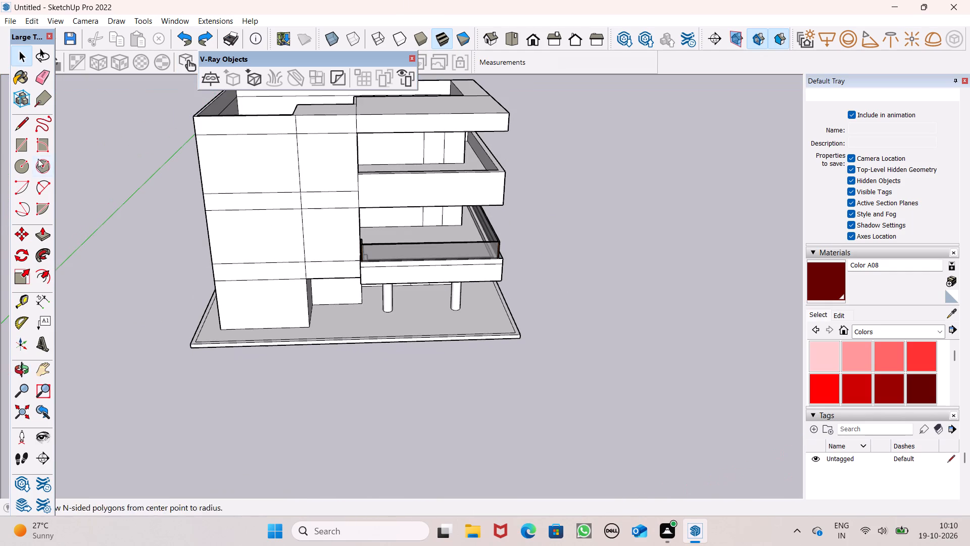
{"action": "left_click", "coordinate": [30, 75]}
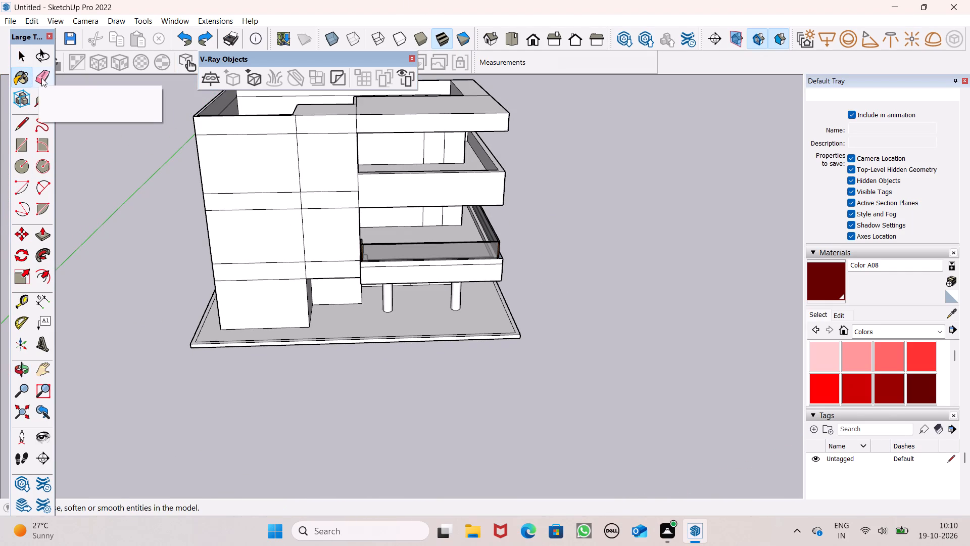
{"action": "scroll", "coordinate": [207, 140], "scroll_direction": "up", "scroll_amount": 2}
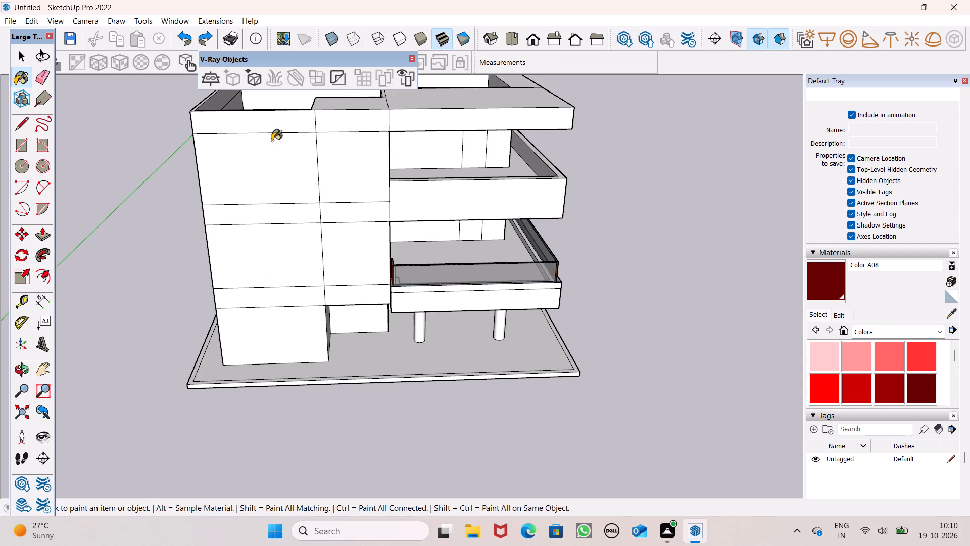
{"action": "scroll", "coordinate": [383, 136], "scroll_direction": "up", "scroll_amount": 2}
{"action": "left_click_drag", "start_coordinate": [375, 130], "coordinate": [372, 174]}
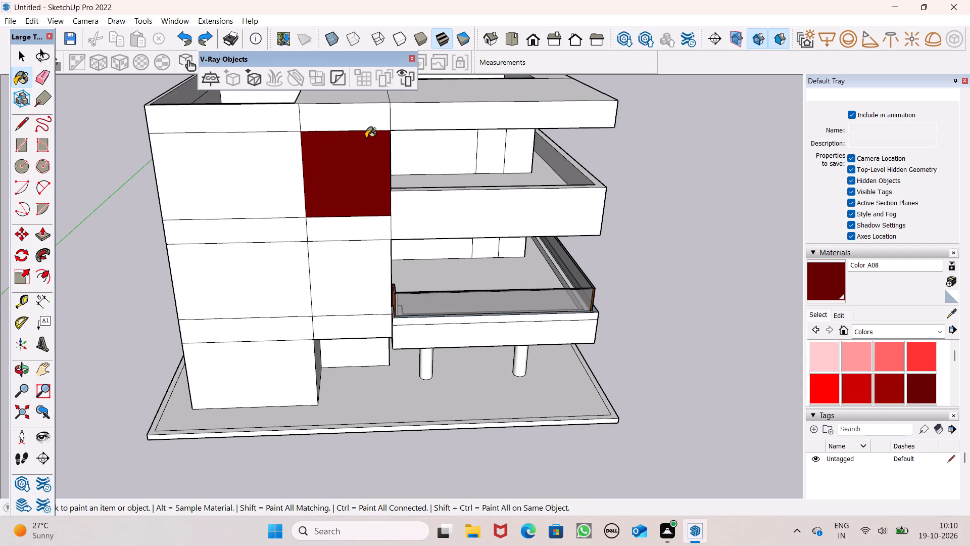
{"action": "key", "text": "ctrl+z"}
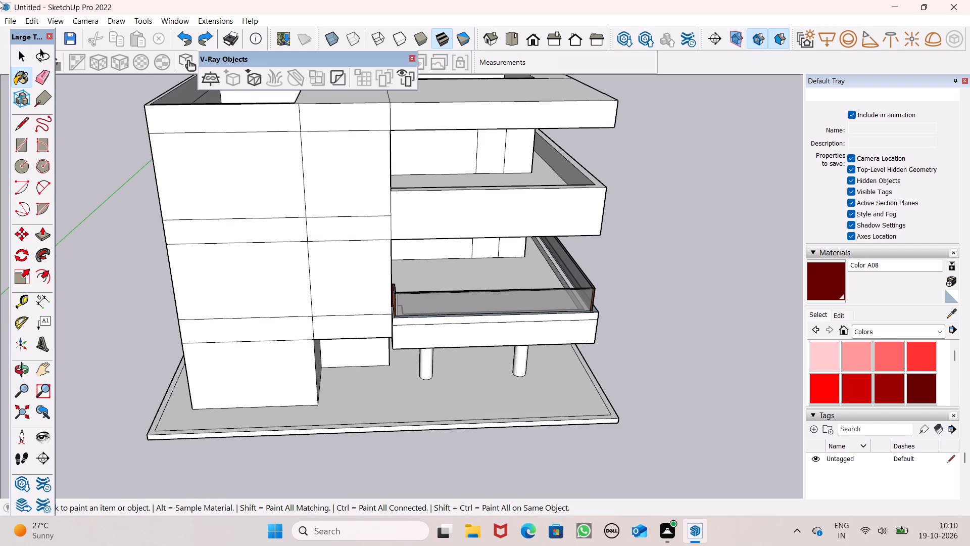
Erase the three horizontal dividing lines at the floor levels across the narrow wall section beside the canopies.
{"action": "left_click", "coordinate": [45, 80]}
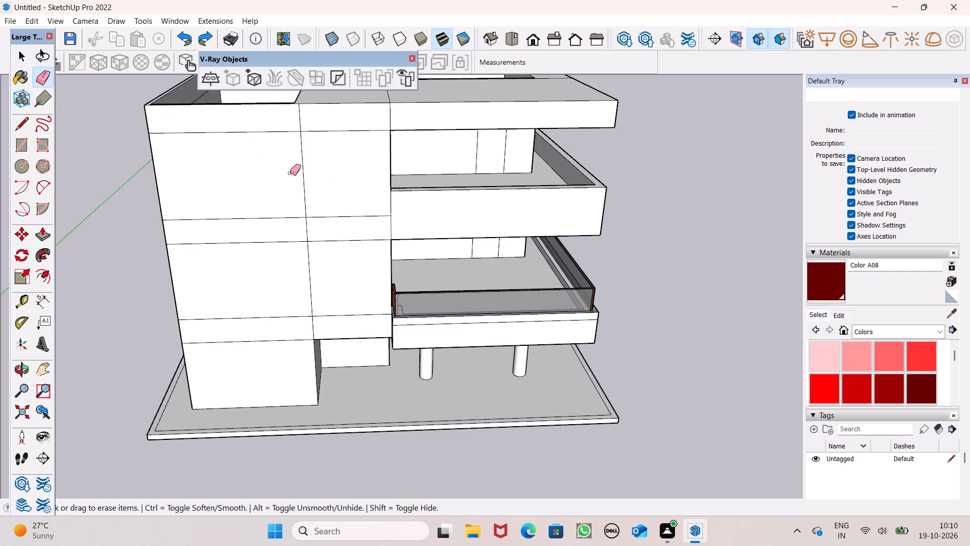
{"action": "scroll", "coordinate": [361, 205], "scroll_direction": "up", "scroll_amount": 4}
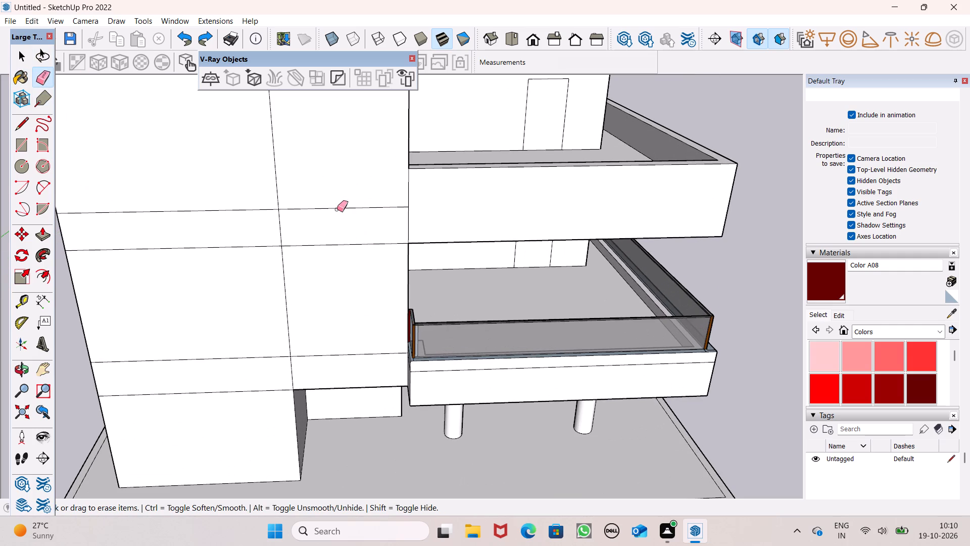
{"action": "left_click_drag", "start_coordinate": [337, 198], "coordinate": [349, 358]}
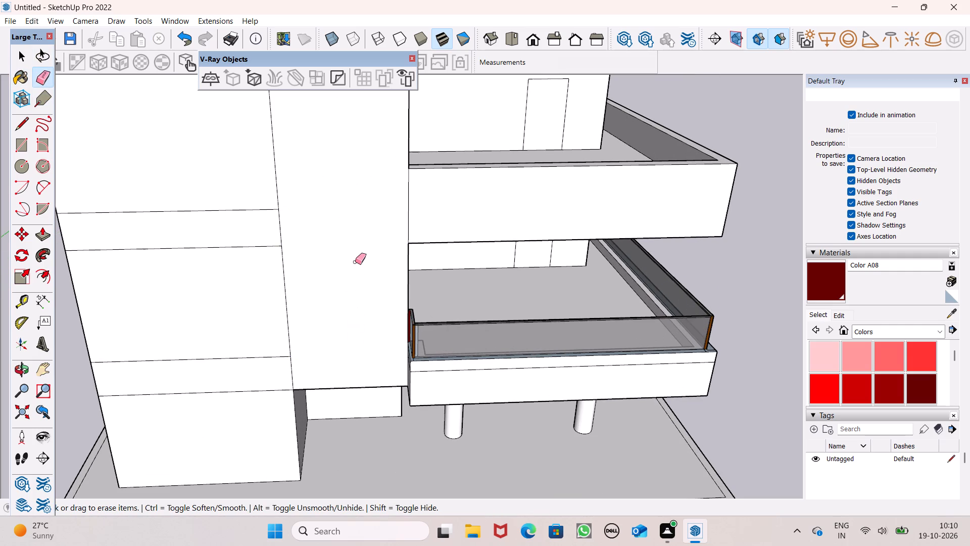
Examine the merged narrow wall section, the canopies and the roof from around and above the building.
{"action": "scroll", "coordinate": [356, 258], "scroll_direction": "down", "scroll_amount": 9}
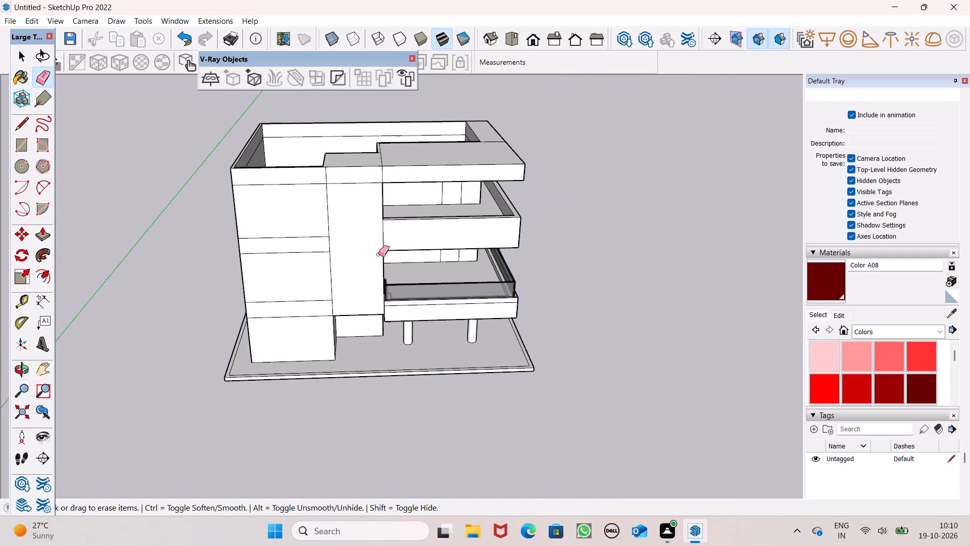
{"action": "middle_click_drag", "start_coordinate": [423, 351], "coordinate": [255, 366]}
{"action": "middle_click", "coordinate": [254, 366]}
{"action": "middle_click", "coordinate": [173, 346]}
{"action": "middle_click", "coordinate": [173, 346]}
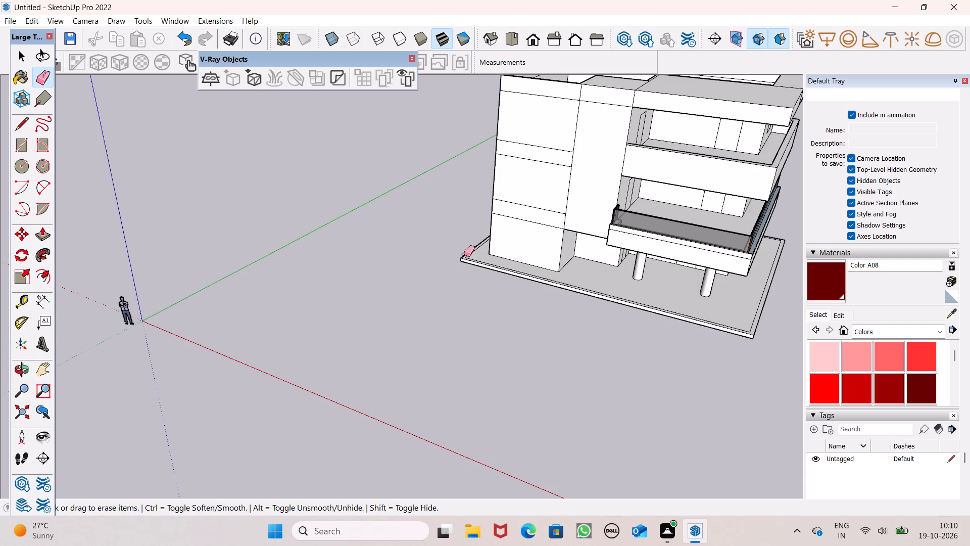
{"action": "scroll", "coordinate": [633, 200], "scroll_direction": "up", "scroll_amount": 6}
{"action": "scroll", "coordinate": [679, 198], "scroll_direction": "up", "scroll_amount": 6}
{"action": "middle_click_drag", "start_coordinate": [680, 216], "coordinate": [484, 261]}
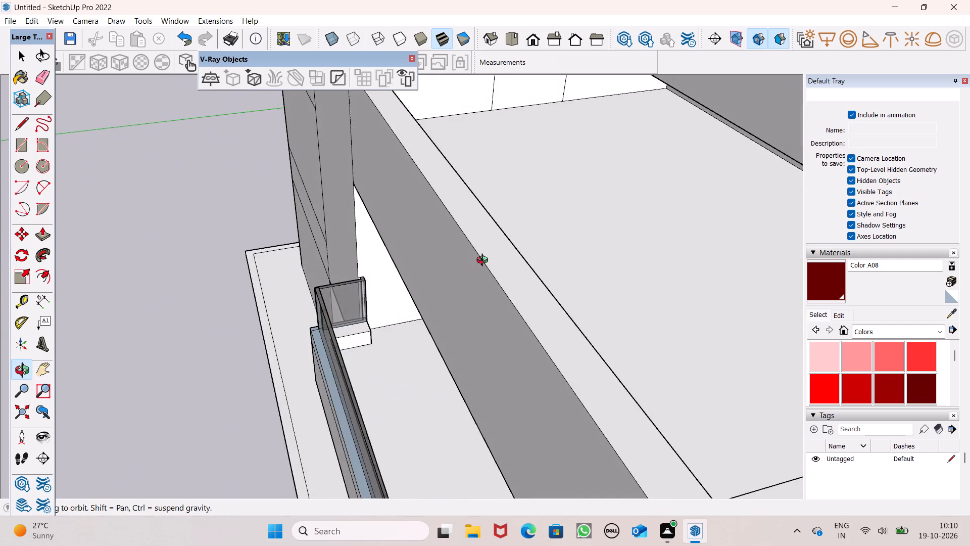
{"action": "middle_click_drag", "start_coordinate": [484, 261], "coordinate": [854, 163]}
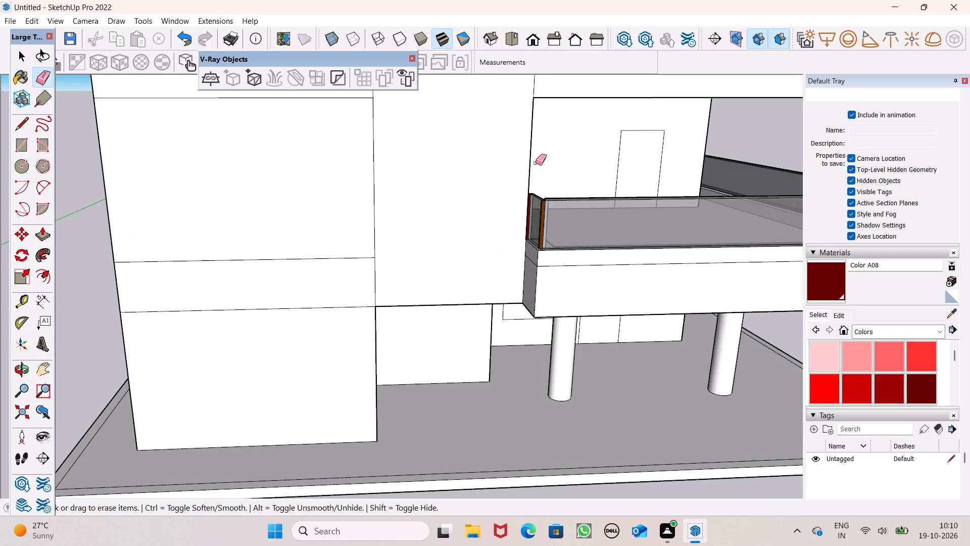
{"action": "scroll", "coordinate": [535, 164], "scroll_direction": "down", "scroll_amount": 8}
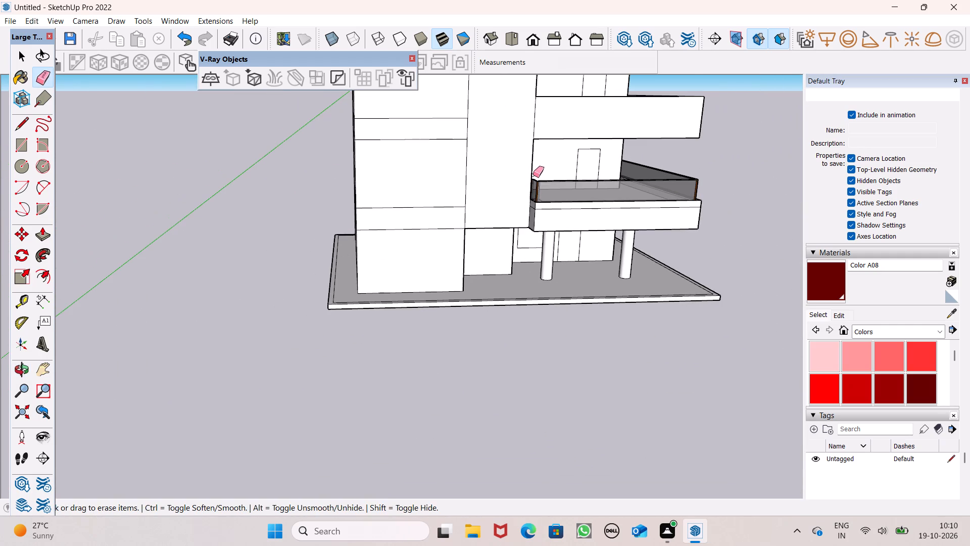
{"action": "scroll", "coordinate": [533, 184], "scroll_direction": "down", "scroll_amount": 10}
{"action": "middle_click_drag", "start_coordinate": [556, 224], "coordinate": [557, 242]}
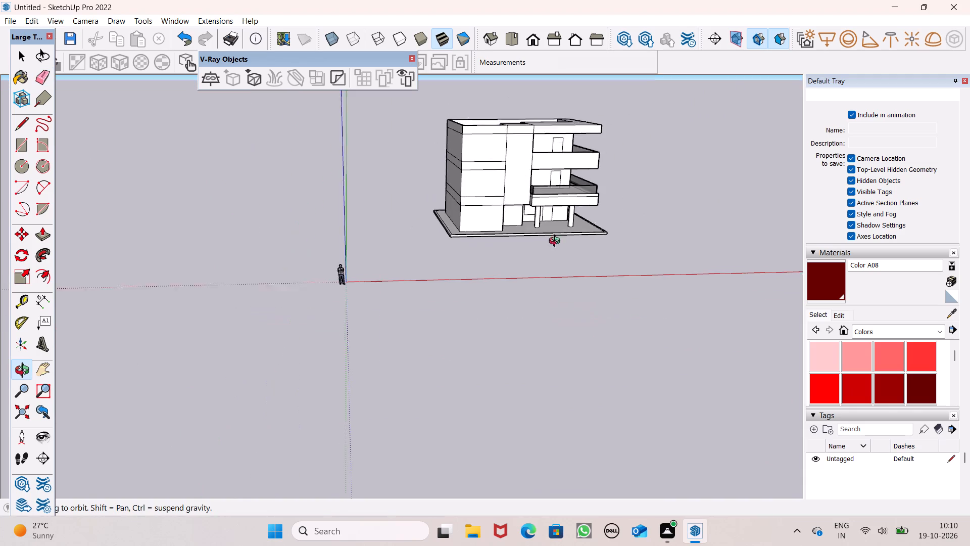
{"action": "middle_click_drag", "start_coordinate": [557, 242], "coordinate": [502, 331]}
{"action": "scroll", "coordinate": [507, 149], "scroll_direction": "up", "scroll_amount": 6}
{"action": "scroll", "coordinate": [510, 272], "scroll_direction": "down", "scroll_amount": 1}
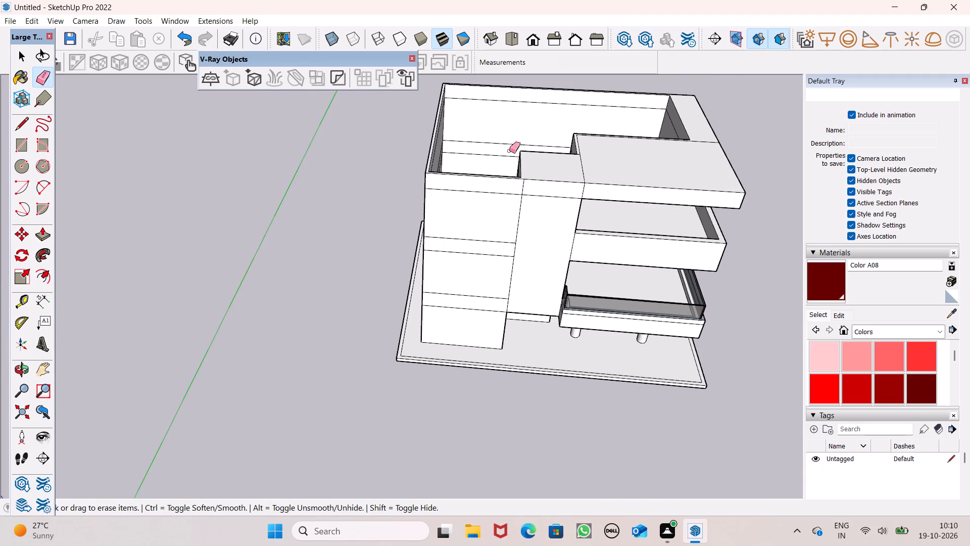
{"action": "scroll", "coordinate": [538, 93], "scroll_direction": "down", "scroll_amount": 3}
{"action": "middle_click_drag", "start_coordinate": [547, 171], "coordinate": [50, 192]}
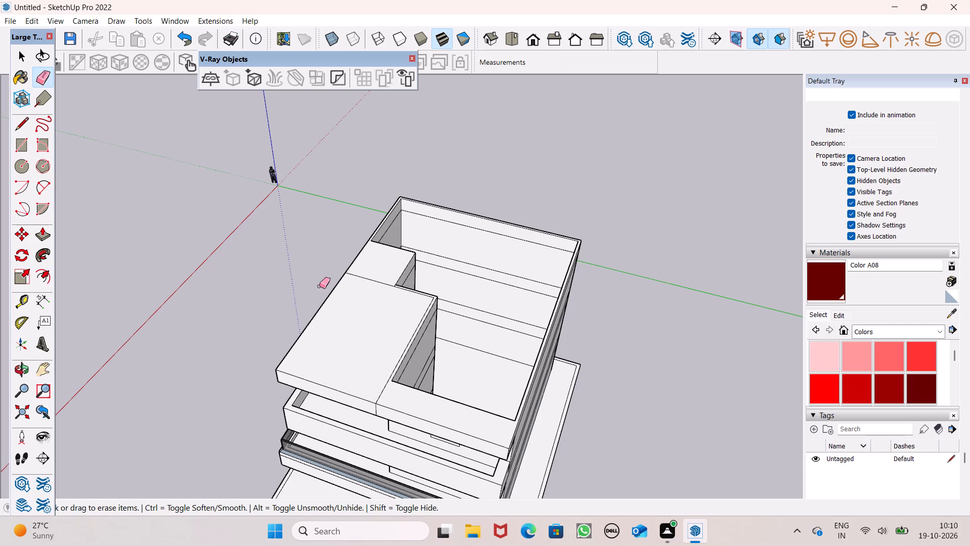
{"action": "middle_click_drag", "start_coordinate": [301, 280], "coordinate": [814, 141]}
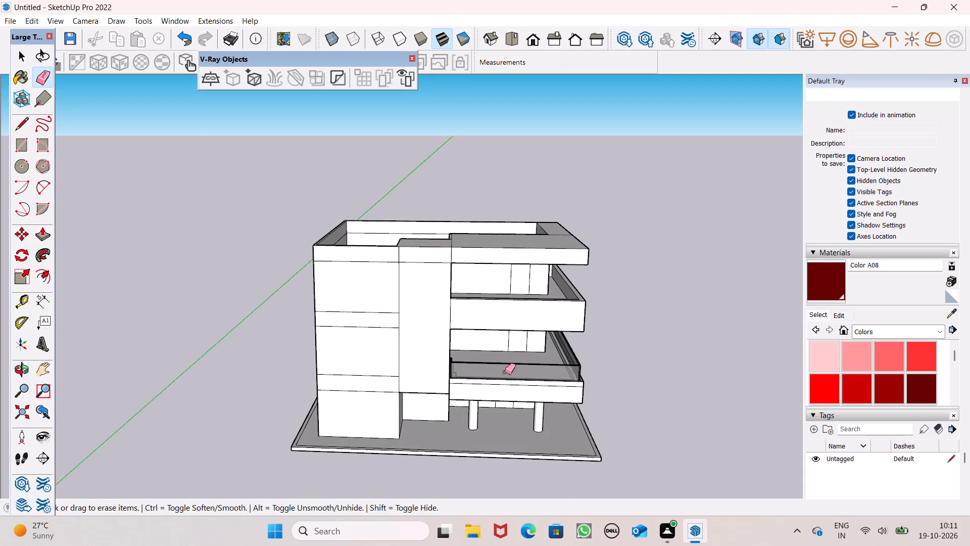
{"action": "scroll", "coordinate": [475, 397], "scroll_direction": "up", "scroll_amount": 7}
{"action": "middle_click_drag", "start_coordinate": [371, 427], "coordinate": [362, 369]}
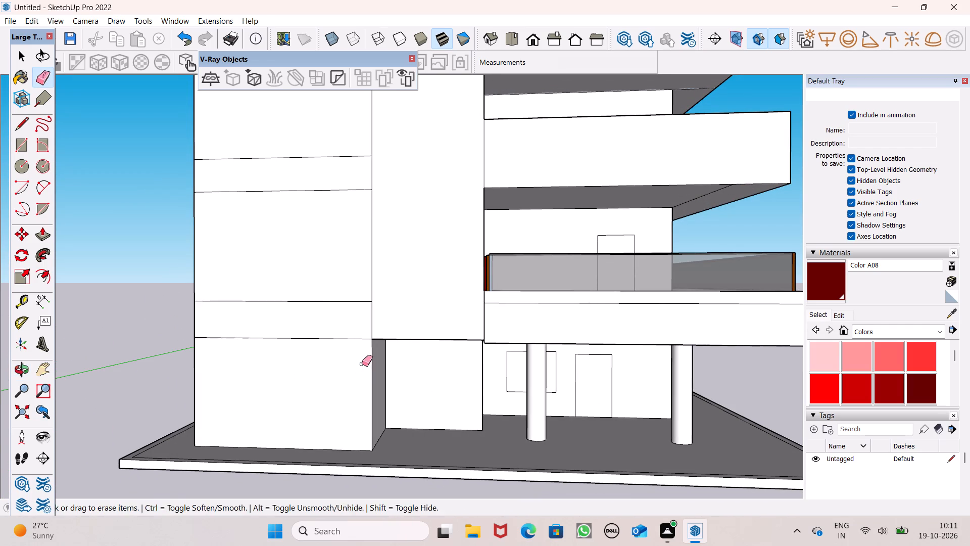
Draw a rectangle about 9' 11" by 6' 6" on the ground-storey front wall of the wide section.
{"action": "left_click", "coordinate": [29, 137]}
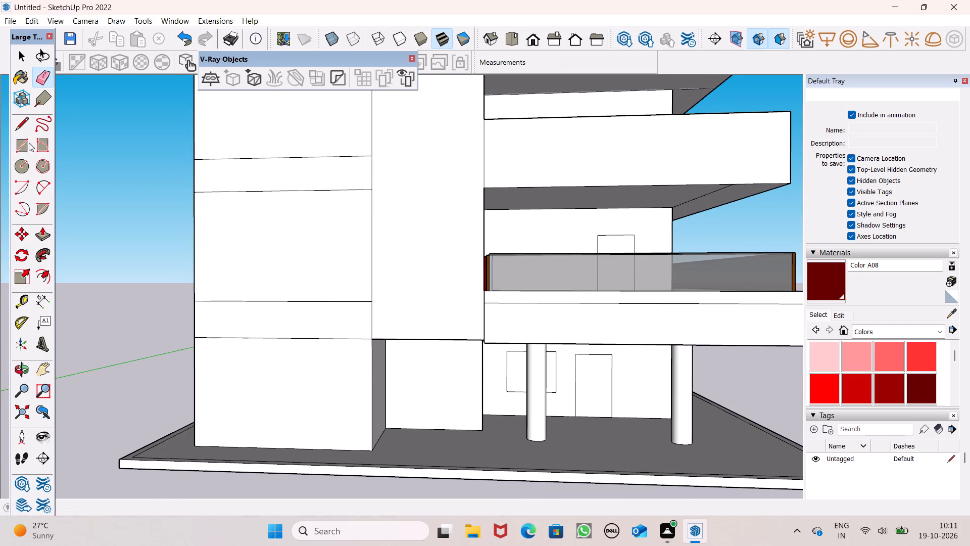
{"action": "scroll", "coordinate": [252, 408], "scroll_direction": "up", "scroll_amount": 5}
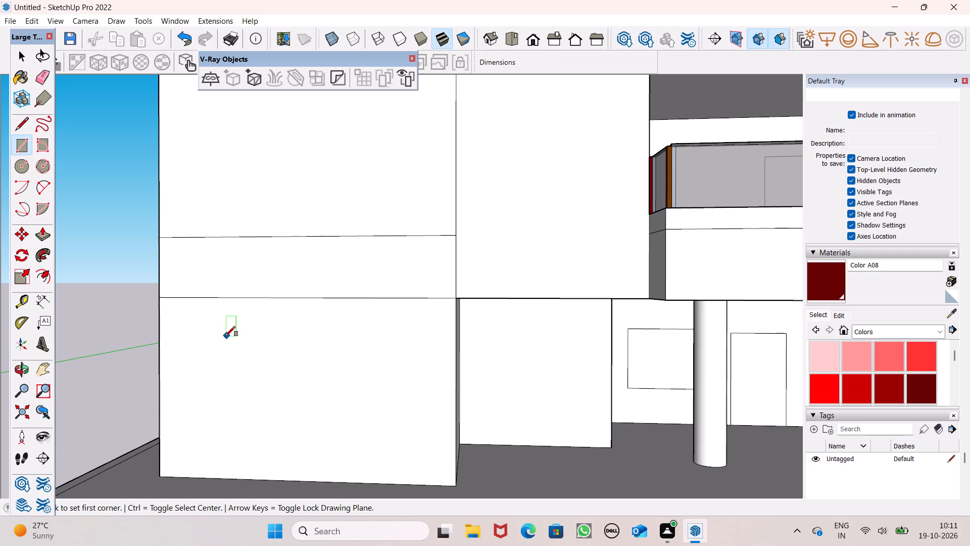
{"action": "left_click", "coordinate": [217, 336]}
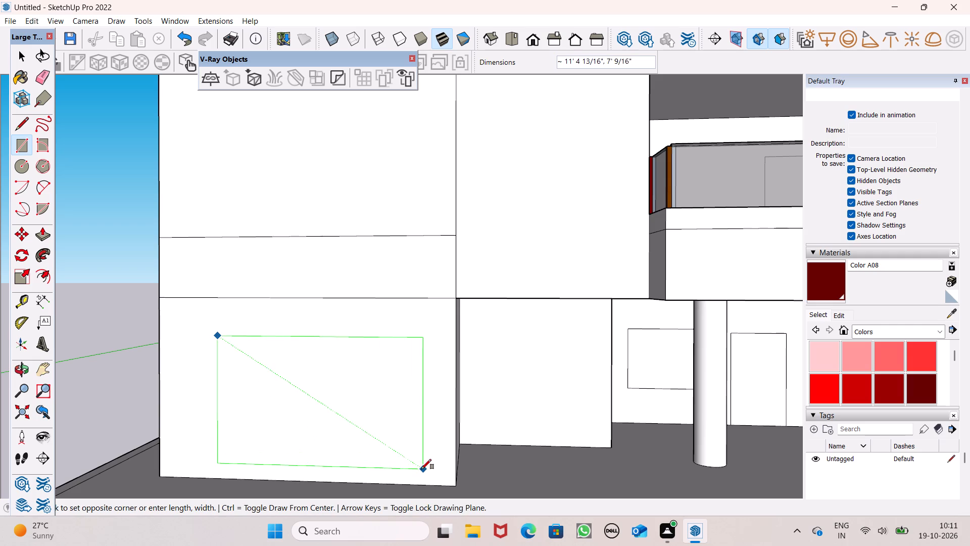
{"action": "left_click", "coordinate": [396, 458]}
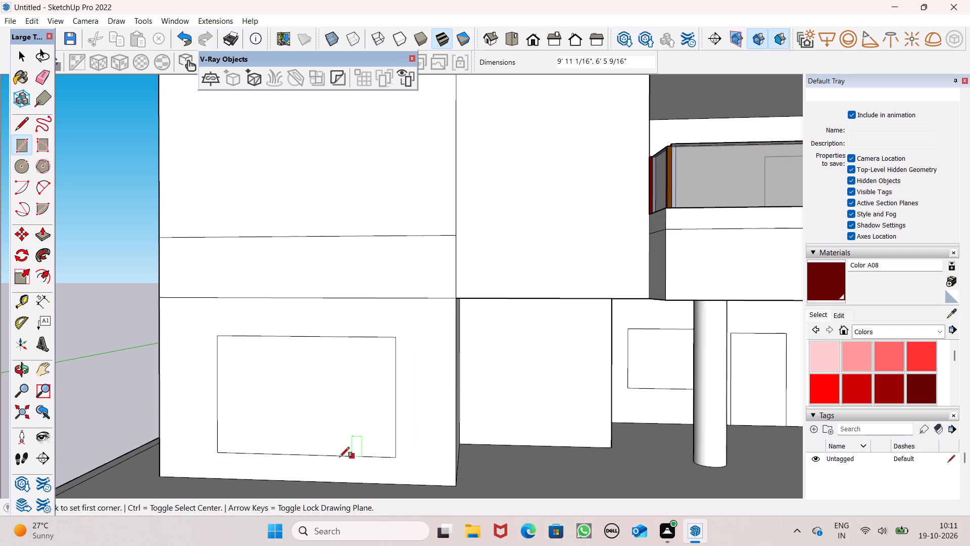
Push the ground-storey rectangle 6" through the wall to cut a window opening.
{"action": "left_click", "coordinate": [37, 232]}
{"action": "left_click_drag", "start_coordinate": [244, 439], "coordinate": [271, 424]}
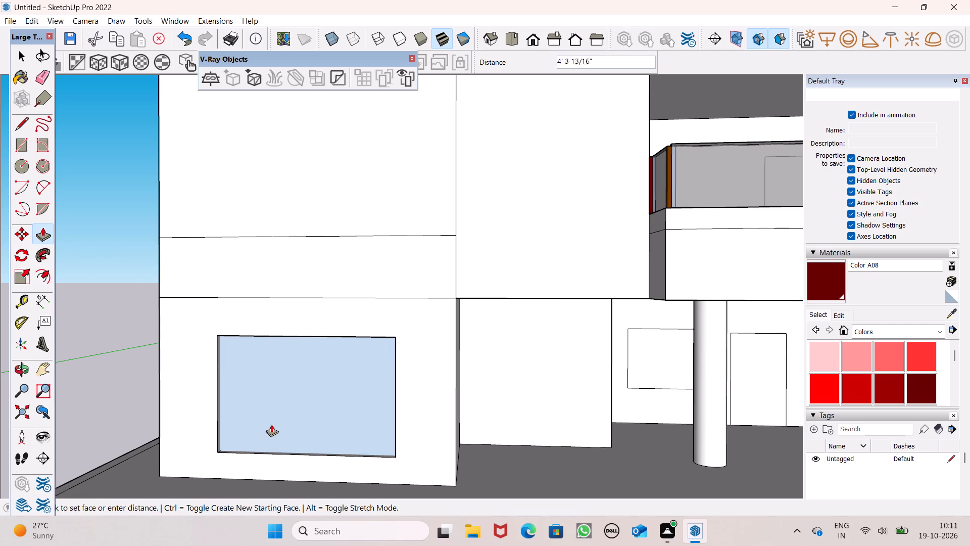
{"action": "left_click_drag", "start_coordinate": [271, 424], "coordinate": [296, 417]}
{"action": "scroll", "coordinate": [227, 358], "scroll_direction": "down", "scroll_amount": 2}
{"action": "key", "text": "space"}
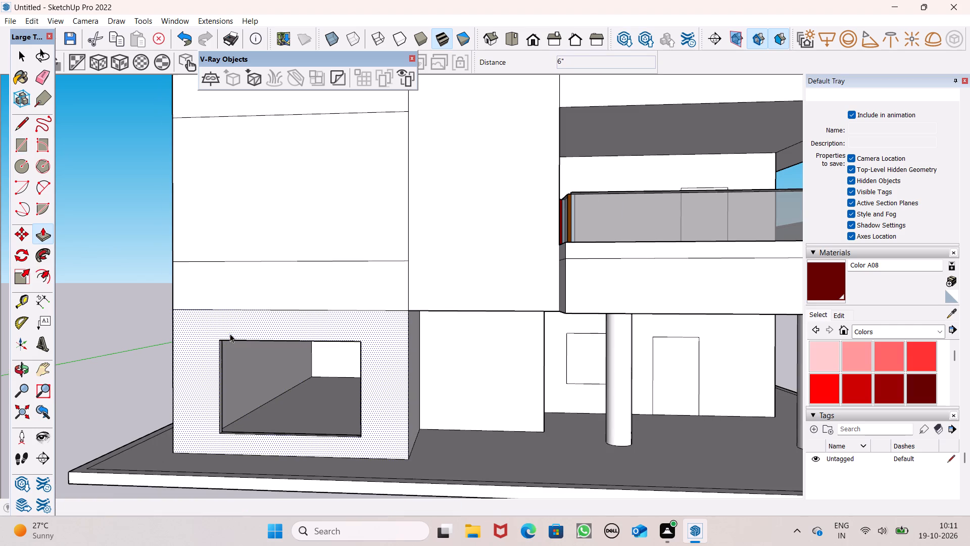
Examine the new window opening and the building's hollow interior from the front, sides and above.
{"action": "scroll", "coordinate": [222, 359], "scroll_direction": "down", "scroll_amount": 5}
{"action": "scroll", "coordinate": [290, 299], "scroll_direction": "down", "scroll_amount": 6}
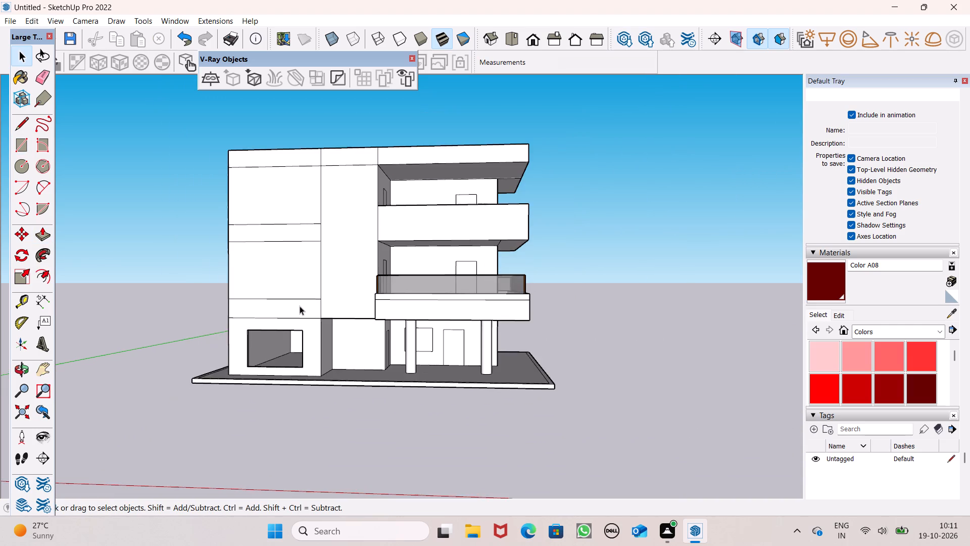
{"action": "middle_click_drag", "start_coordinate": [354, 322], "coordinate": [344, 361]}
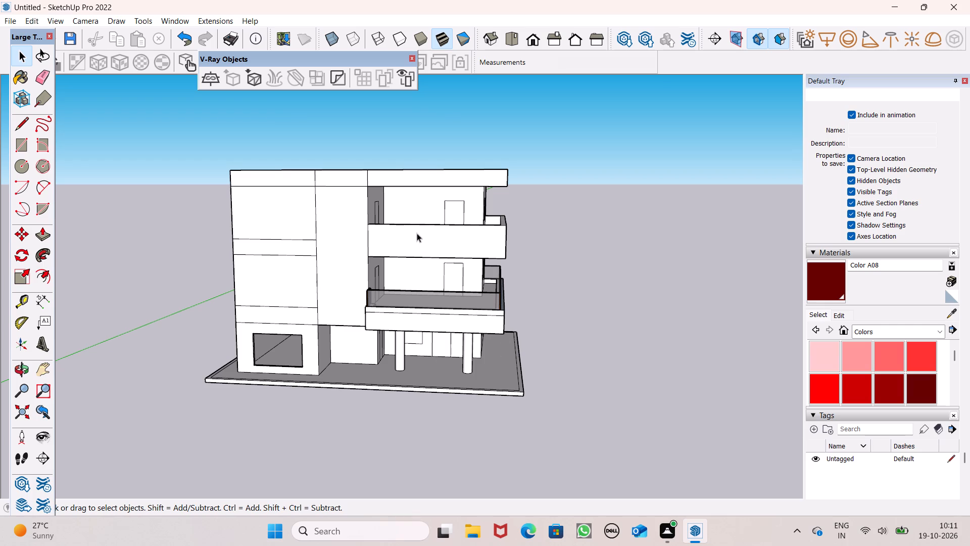
{"action": "scroll", "coordinate": [417, 233], "scroll_direction": "down", "scroll_amount": 3}
{"action": "middle_click_drag", "start_coordinate": [396, 276], "coordinate": [0, 389]}
{"action": "scroll", "coordinate": [473, 231], "scroll_direction": "up", "scroll_amount": 1}
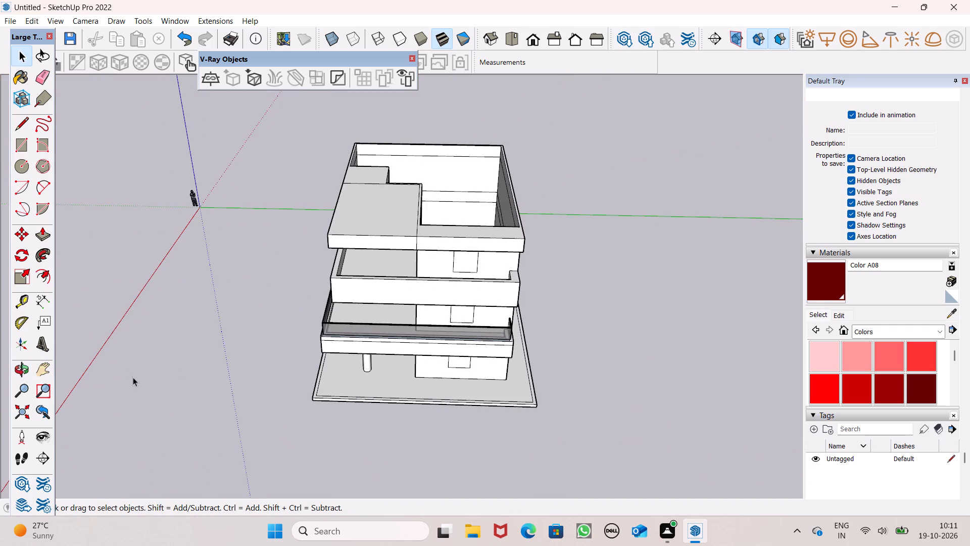
{"action": "scroll", "coordinate": [142, 345], "scroll_direction": "up", "scroll_amount": 1}
{"action": "middle_click_drag", "start_coordinate": [550, 183], "coordinate": [518, 237]}
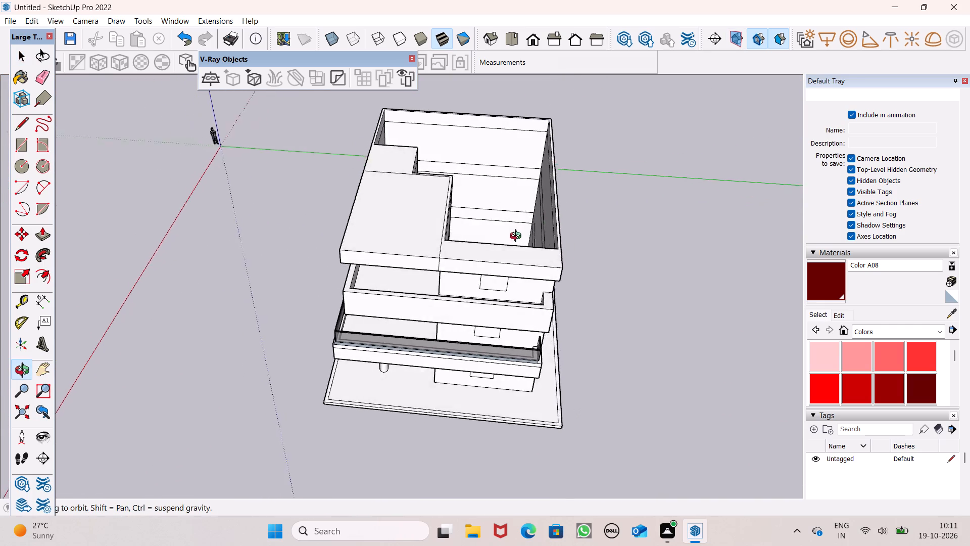
{"action": "middle_click_drag", "start_coordinate": [518, 237], "coordinate": [264, 251]}
{"action": "scroll", "coordinate": [508, 191], "scroll_direction": "up", "scroll_amount": 5}
{"action": "scroll", "coordinate": [528, 157], "scroll_direction": "down", "scroll_amount": 5}
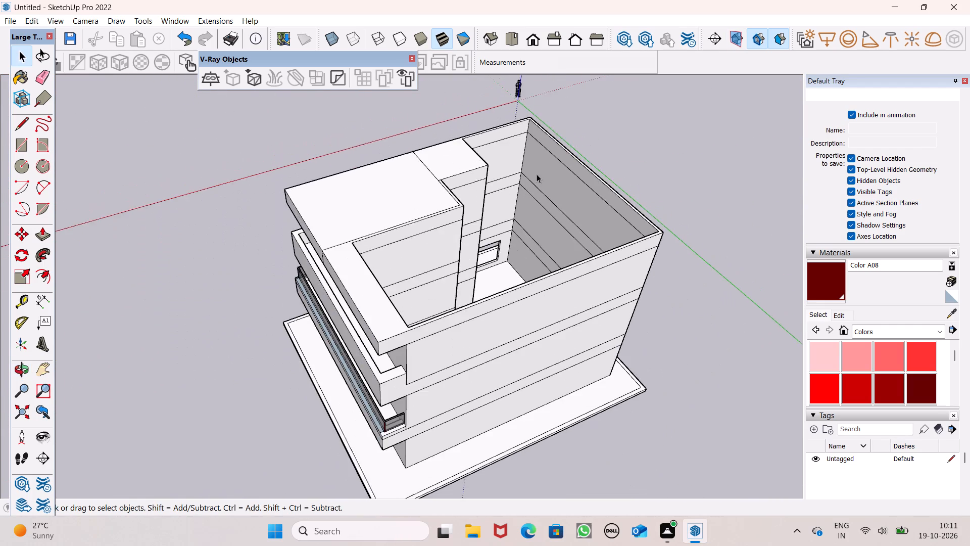
{"action": "middle_click_drag", "start_coordinate": [544, 242], "coordinate": [298, 295]}
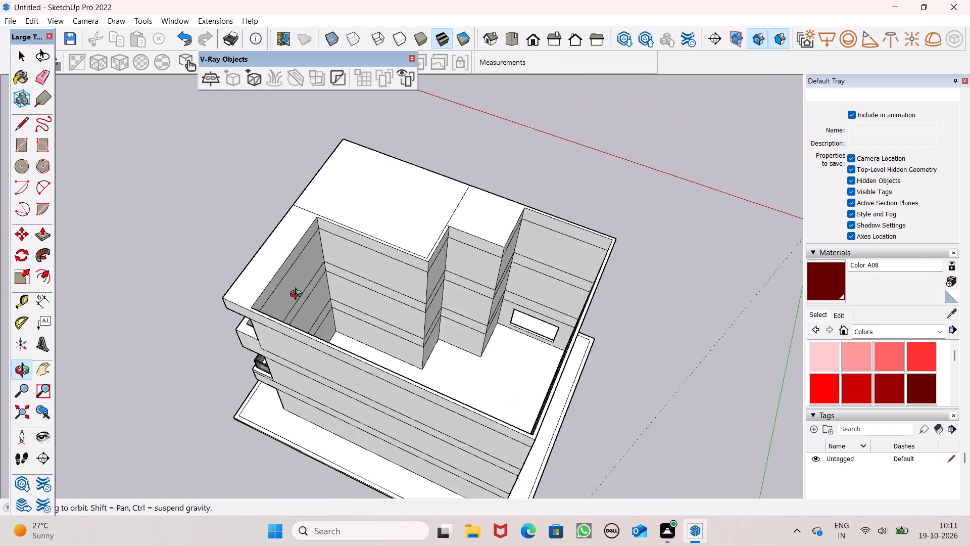
{"action": "middle_click_drag", "start_coordinate": [298, 295], "coordinate": [365, 299]}
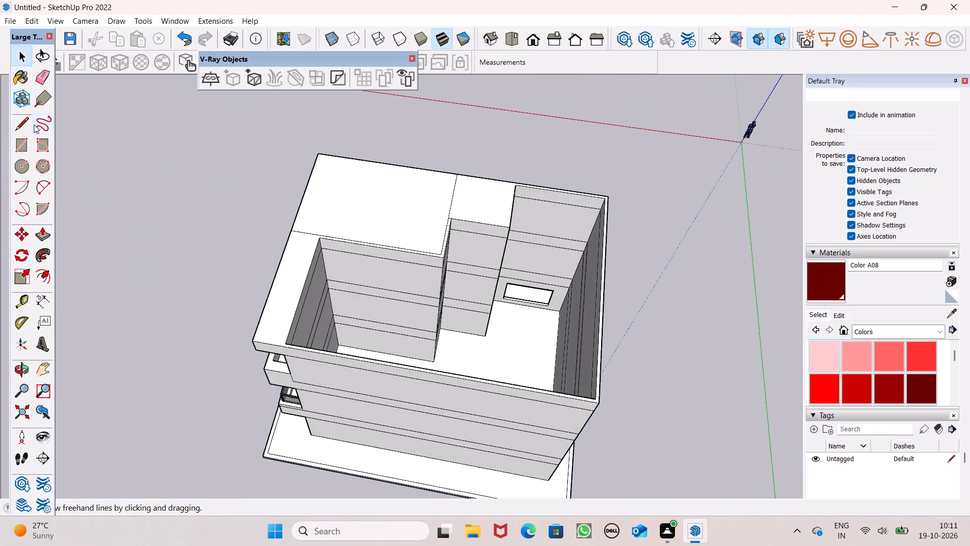
Trace a line about 1' 10" along the inner wall's edge above the ground storey to form a floor face across the interior.
{"action": "left_click", "coordinate": [25, 125]}
{"action": "scroll", "coordinate": [425, 346], "scroll_direction": "up", "scroll_amount": 7}
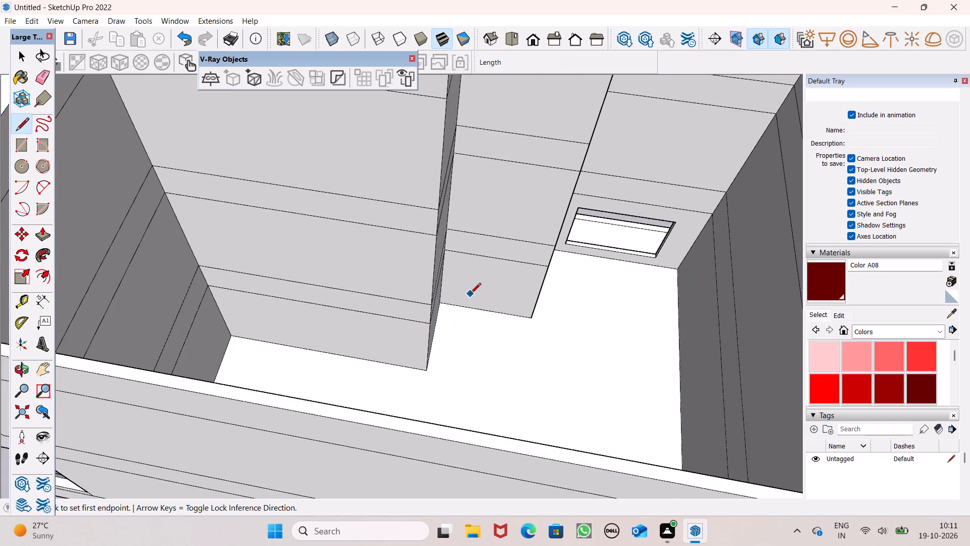
{"action": "scroll", "coordinate": [470, 294], "scroll_direction": "up", "scroll_amount": 5}
{"action": "scroll", "coordinate": [410, 248], "scroll_direction": "down", "scroll_amount": 6}
{"action": "middle_click_drag", "start_coordinate": [509, 308], "coordinate": [441, 260]}
{"action": "scroll", "coordinate": [474, 309], "scroll_direction": "up", "scroll_amount": 1}
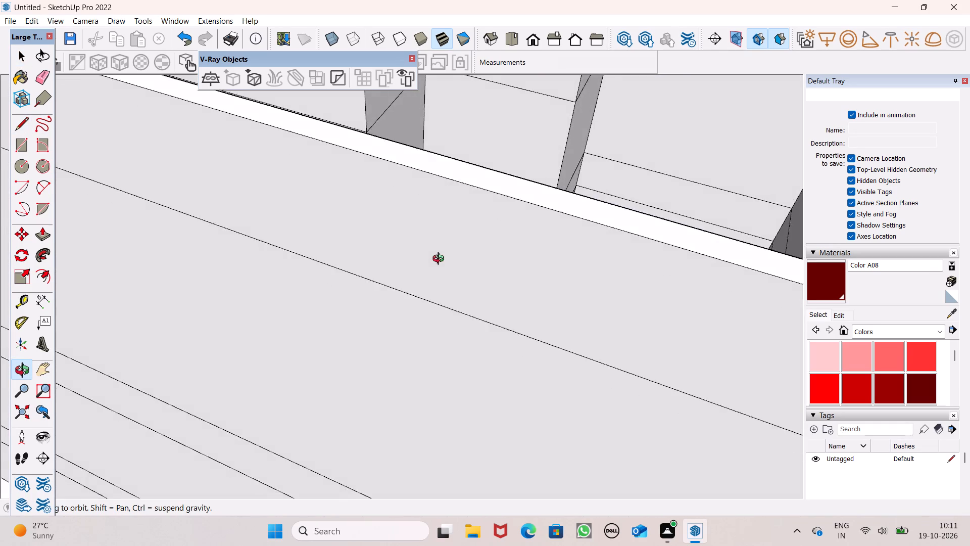
{"action": "middle_click_drag", "start_coordinate": [441, 260], "coordinate": [433, 293]}
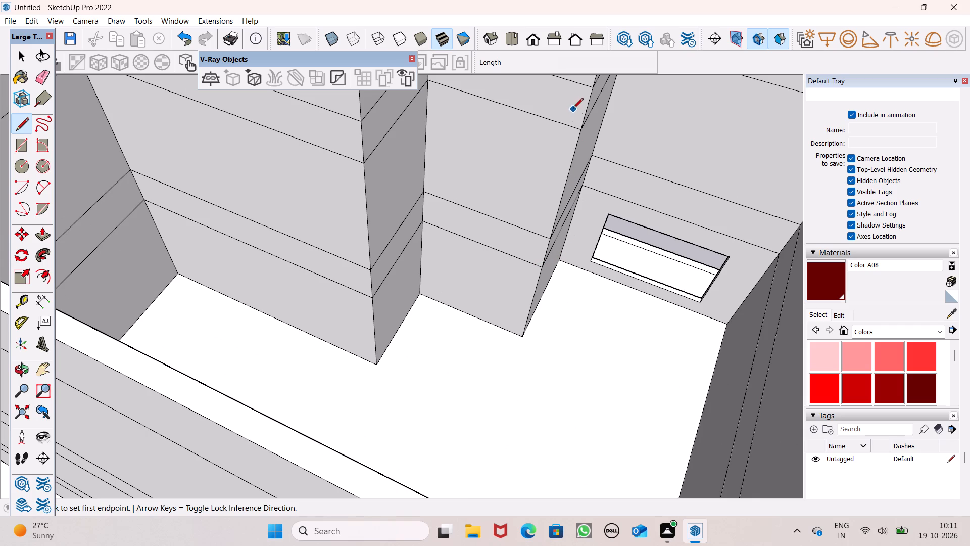
{"action": "left_click_drag", "start_coordinate": [462, 208], "coordinate": [472, 212]}
{"action": "left_click", "coordinate": [488, 219]}
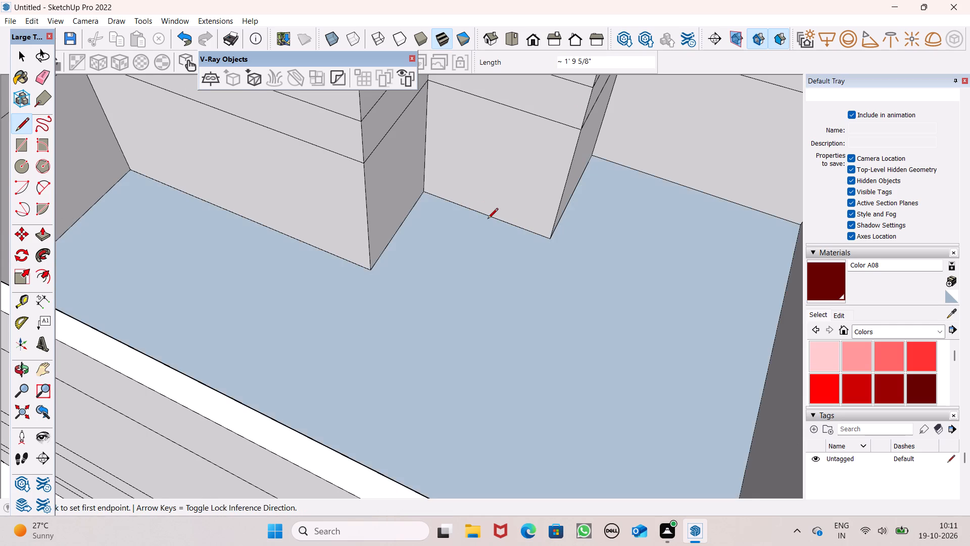
Push/Pull the floor face above the ground storey by 6".
{"action": "scroll", "coordinate": [488, 220], "scroll_direction": "down", "scroll_amount": 4}
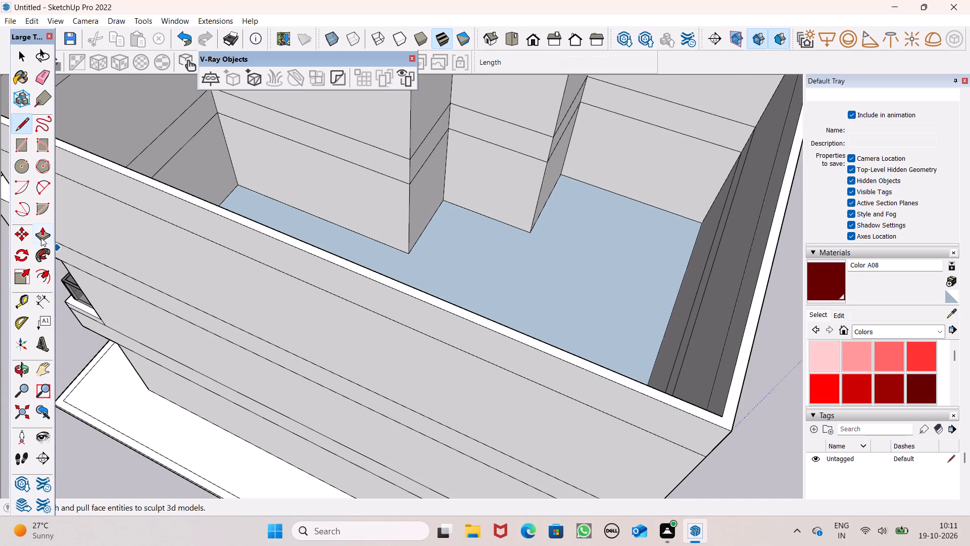
{"action": "left_click", "coordinate": [42, 236]}
{"action": "left_click", "coordinate": [412, 255]}
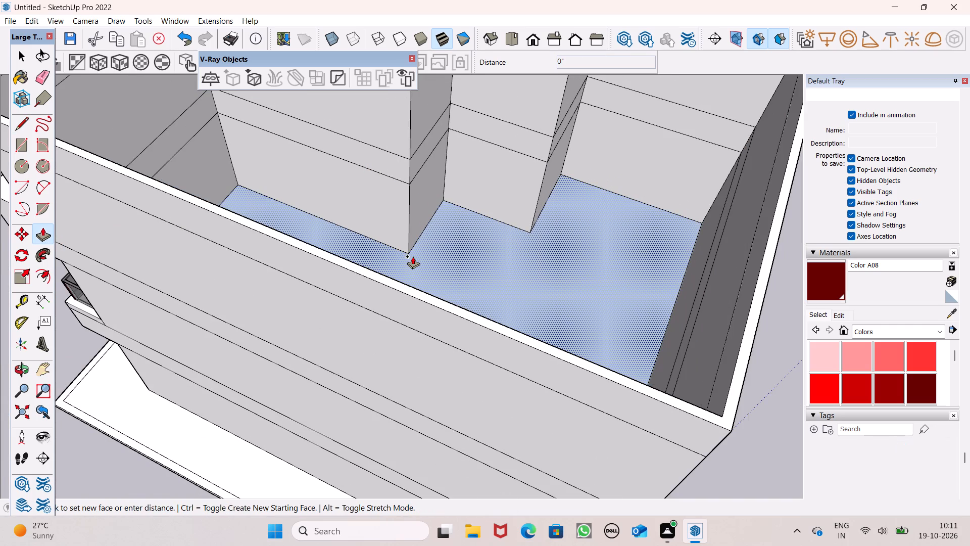
{"action": "key", "text": "6"}
{"action": "key", "text": "shift+quotedbl"}
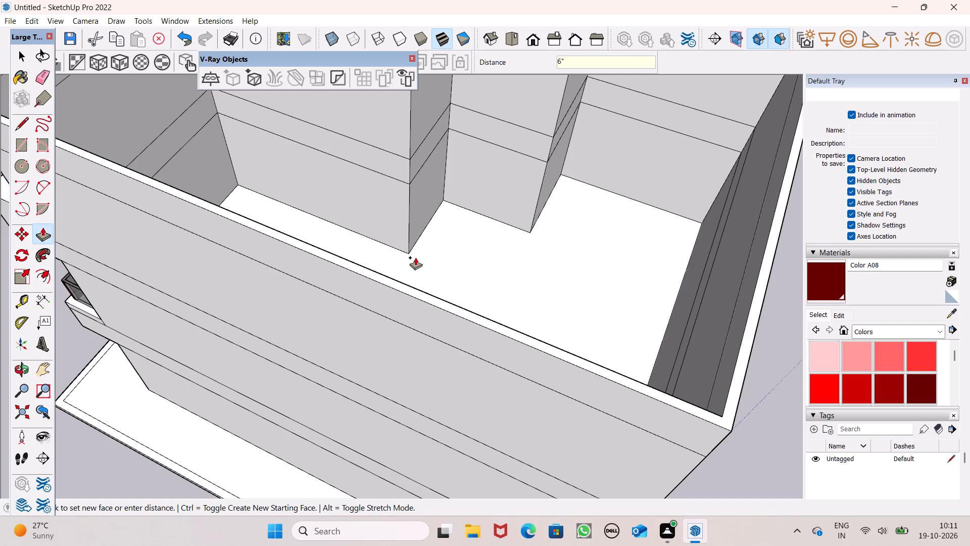
{"action": "key", "text": "Return"}
Trace a line about 1' 11" along the inner wall's edge above the middle storey to form a second interior floor face.
{"action": "scroll", "coordinate": [434, 224], "scroll_direction": "down", "scroll_amount": 3}
{"action": "scroll", "coordinate": [440, 141], "scroll_direction": "up", "scroll_amount": 1}
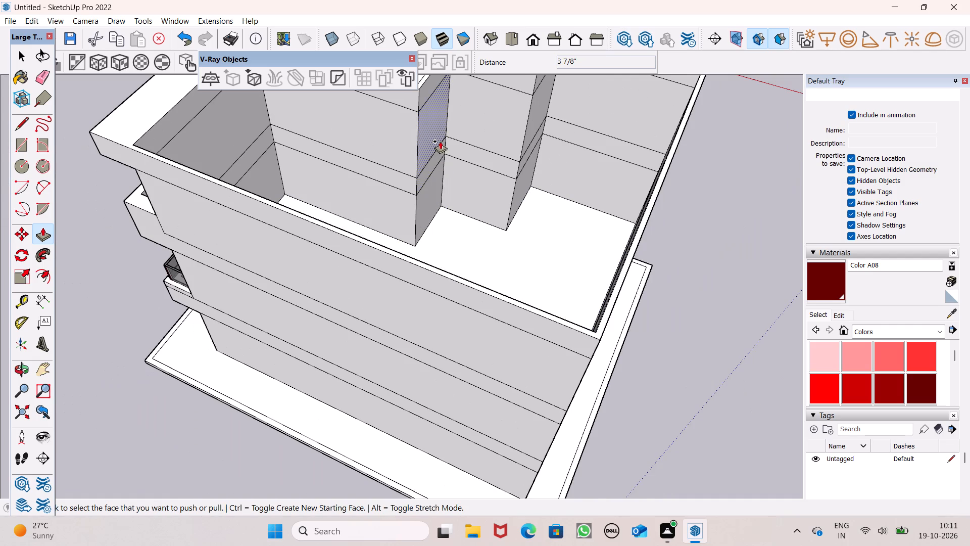
{"action": "left_click", "coordinate": [19, 119]}
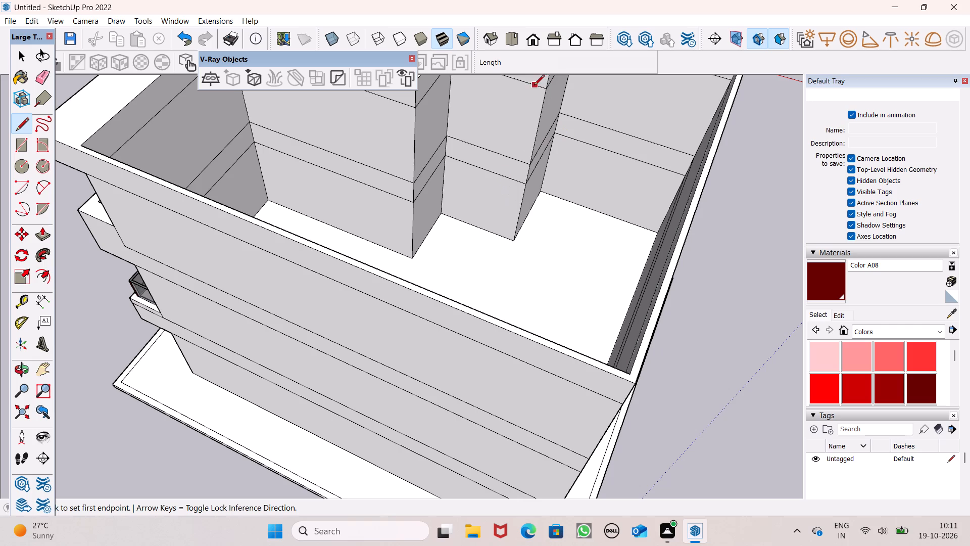
{"action": "scroll", "coordinate": [537, 120], "scroll_direction": "up", "scroll_amount": 5}
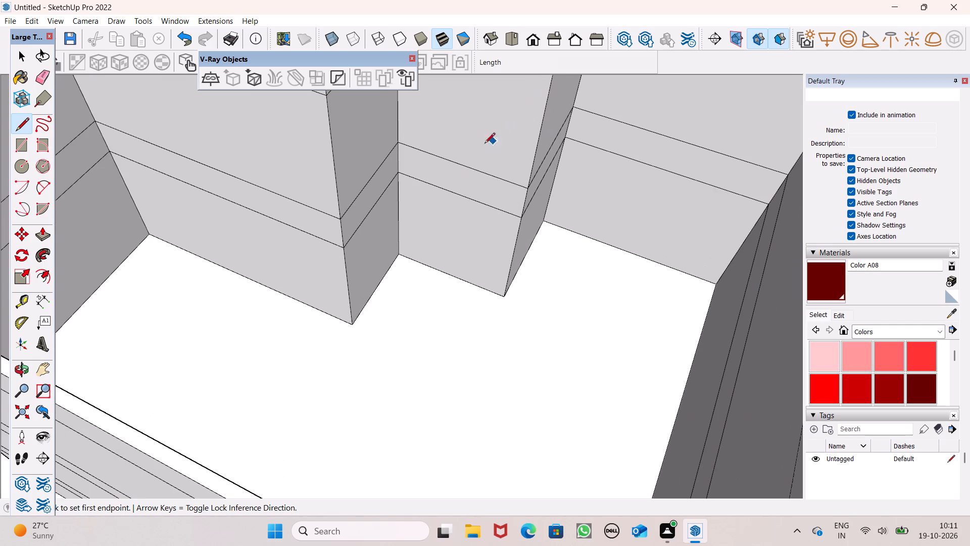
{"action": "scroll", "coordinate": [478, 144], "scroll_direction": "down", "scroll_amount": 5}
{"action": "middle_click_drag", "start_coordinate": [479, 193], "coordinate": [61, 217]}
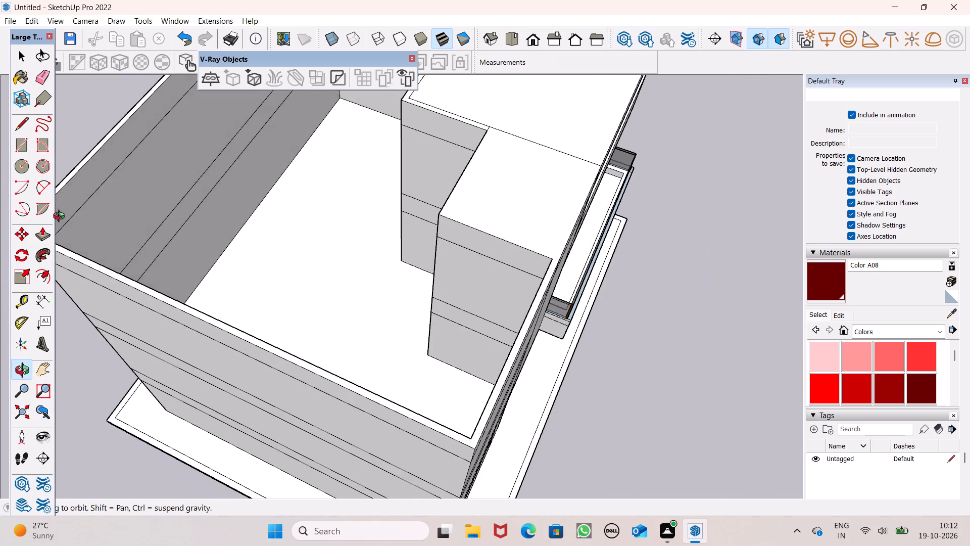
{"action": "middle_click_drag", "start_coordinate": [61, 217], "coordinate": [644, 232]}
{"action": "scroll", "coordinate": [556, 150], "scroll_direction": "up", "scroll_amount": 2}
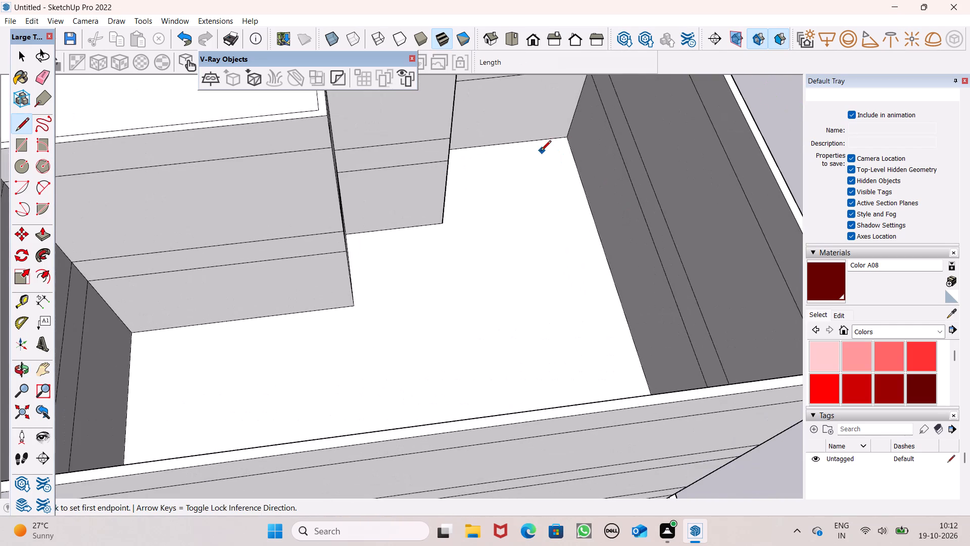
{"action": "scroll", "coordinate": [531, 172], "scroll_direction": "down", "scroll_amount": 6}
{"action": "middle_click_drag", "start_coordinate": [508, 199], "coordinate": [392, 108]}
{"action": "scroll", "coordinate": [514, 117], "scroll_direction": "up", "scroll_amount": 2}
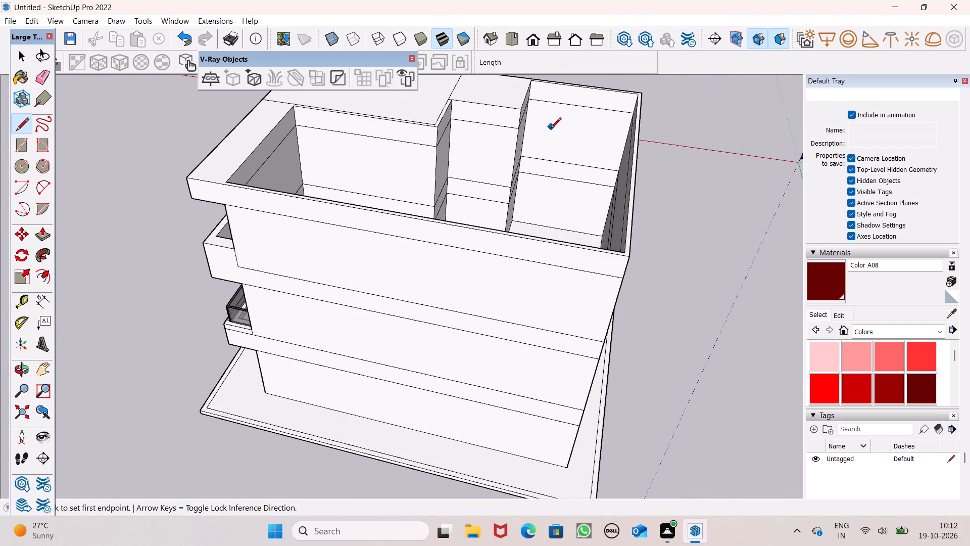
{"action": "scroll", "coordinate": [551, 129], "scroll_direction": "up", "scroll_amount": 8}
{"action": "left_click_drag", "start_coordinate": [549, 174], "coordinate": [562, 176]}
{"action": "left_click", "coordinate": [578, 181]}
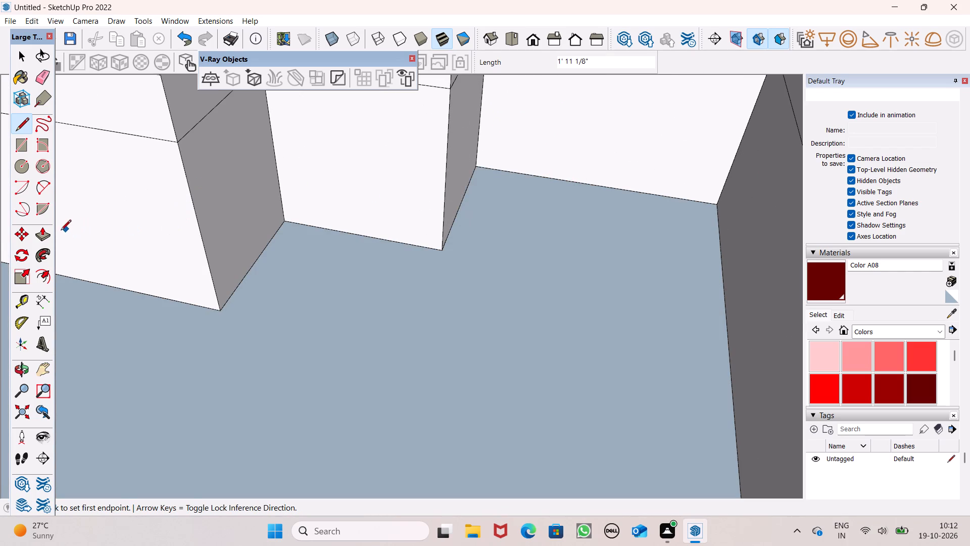
Push/Pull the floor face above the middle storey by 6".
{"action": "left_click", "coordinate": [50, 235]}
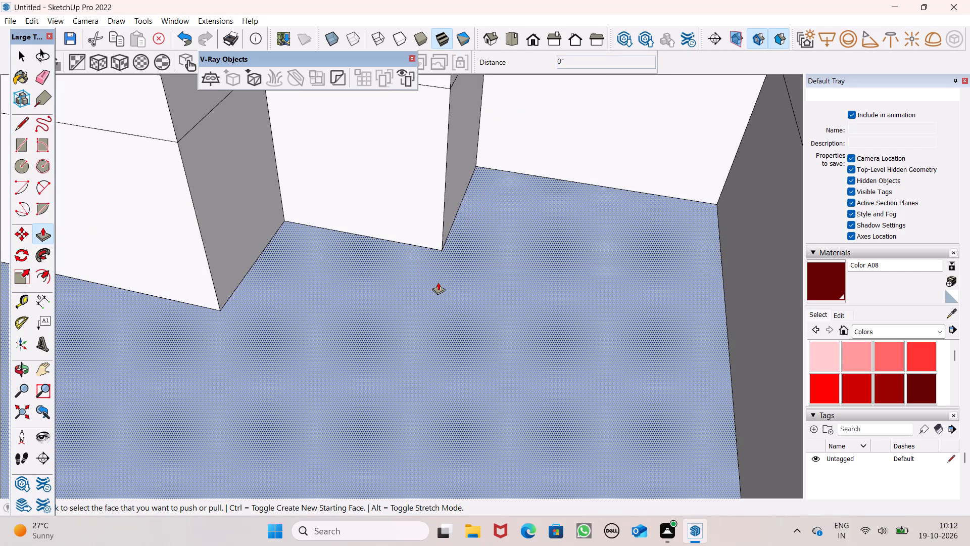
{"action": "left_click_drag", "start_coordinate": [453, 289], "coordinate": [453, 296]}
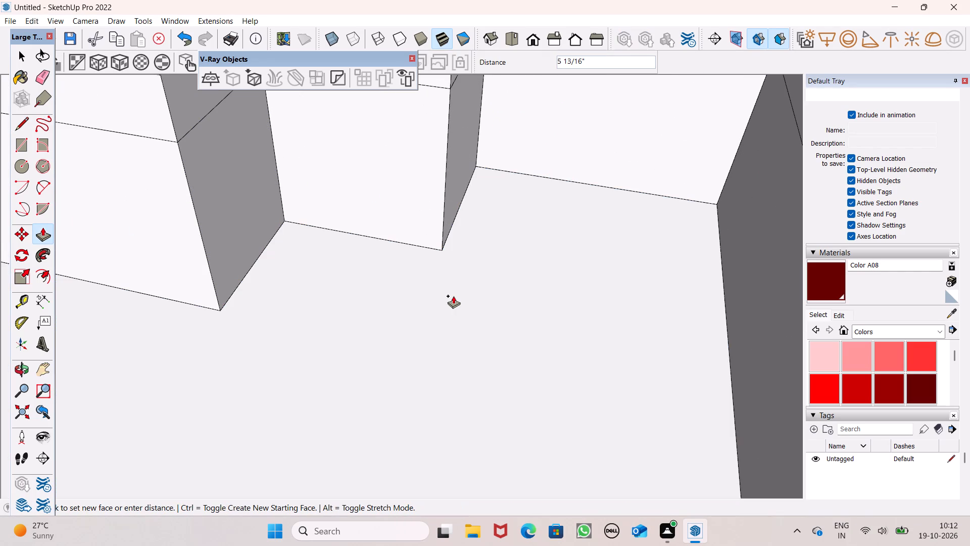
{"action": "left_click_drag", "start_coordinate": [453, 296], "coordinate": [454, 296]}
{"action": "key", "text": "6"}
{"action": "key", "text": "shift+quotedbl"}
{"action": "key", "text": "Return"}
Trace a line about 1' 3" along the inner wall's top edge above the top storey to form a roof face.
{"action": "scroll", "coordinate": [461, 209], "scroll_direction": "down", "scroll_amount": 5}
{"action": "middle_click_drag", "start_coordinate": [435, 214], "coordinate": [383, 192]}
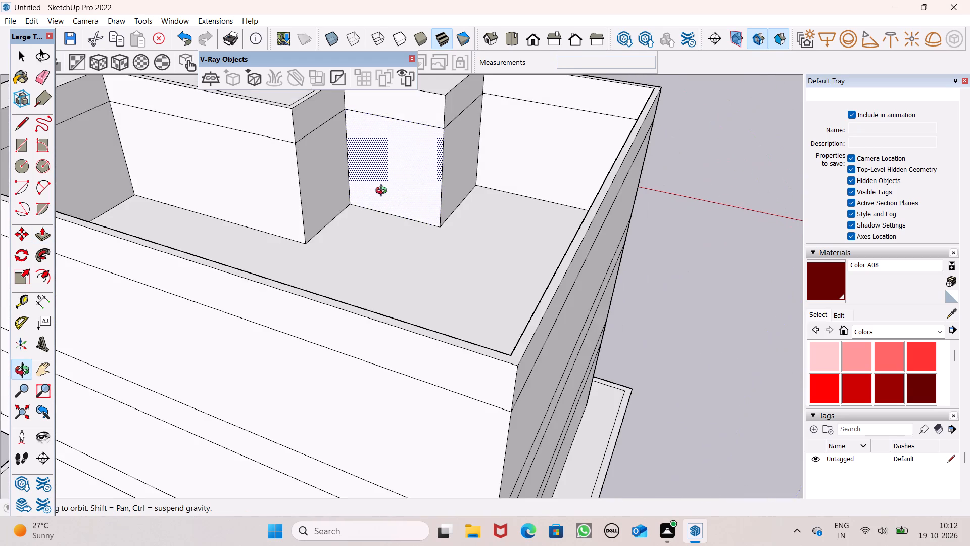
{"action": "middle_click_drag", "start_coordinate": [383, 192], "coordinate": [416, 180]}
{"action": "scroll", "coordinate": [417, 180], "scroll_direction": "down", "scroll_amount": 6}
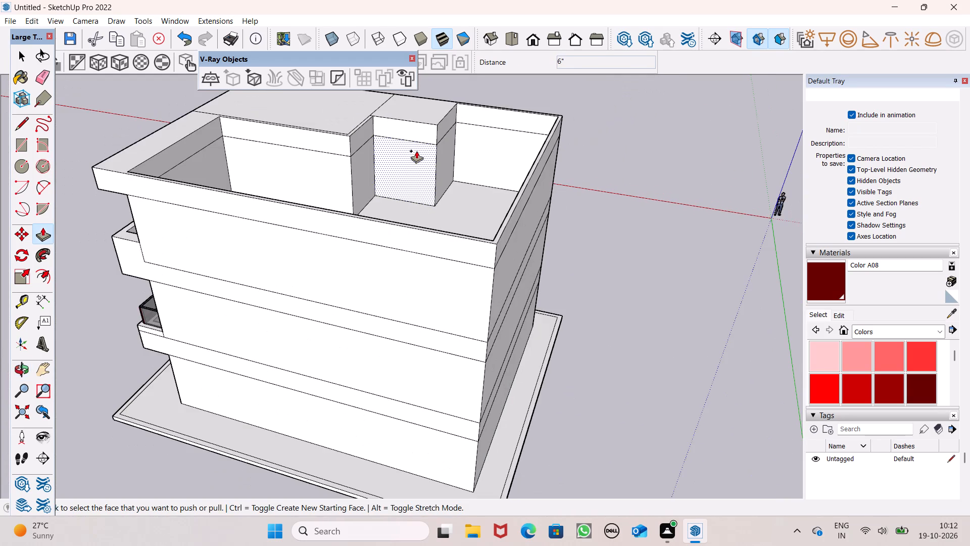
{"action": "middle_click_drag", "start_coordinate": [416, 151], "coordinate": [420, 159]}
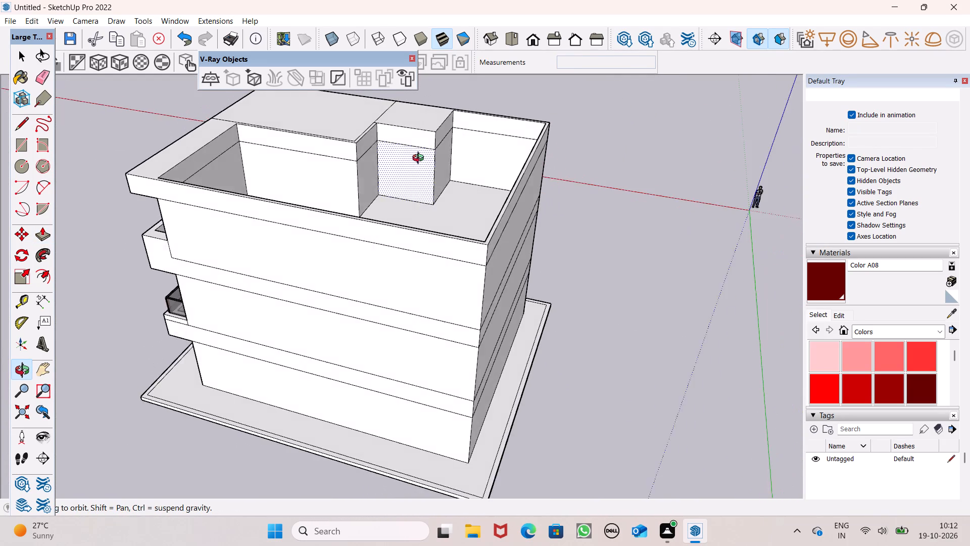
{"action": "middle_click_drag", "start_coordinate": [420, 159], "coordinate": [391, 217]}
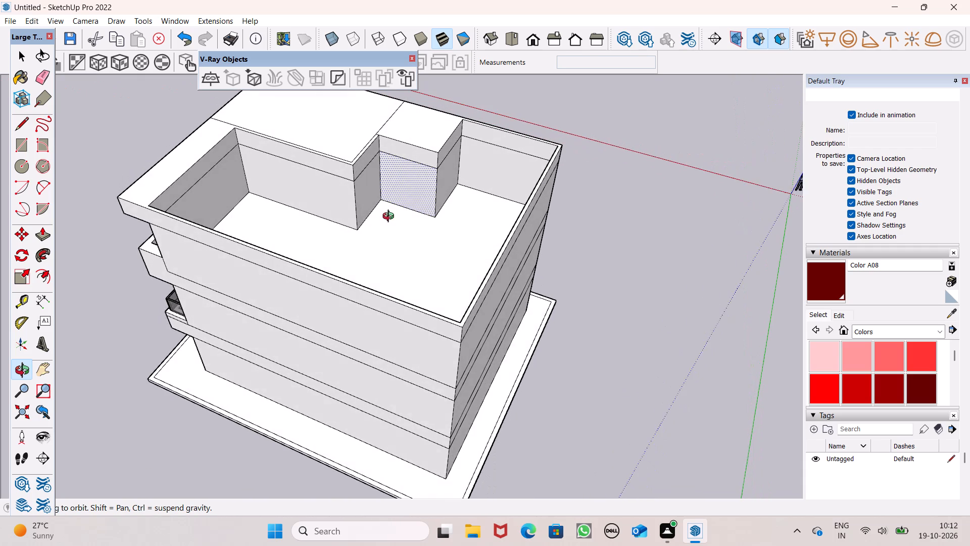
{"action": "middle_click_drag", "start_coordinate": [391, 217], "coordinate": [391, 220]}
{"action": "scroll", "coordinate": [371, 211], "scroll_direction": "up", "scroll_amount": 1}
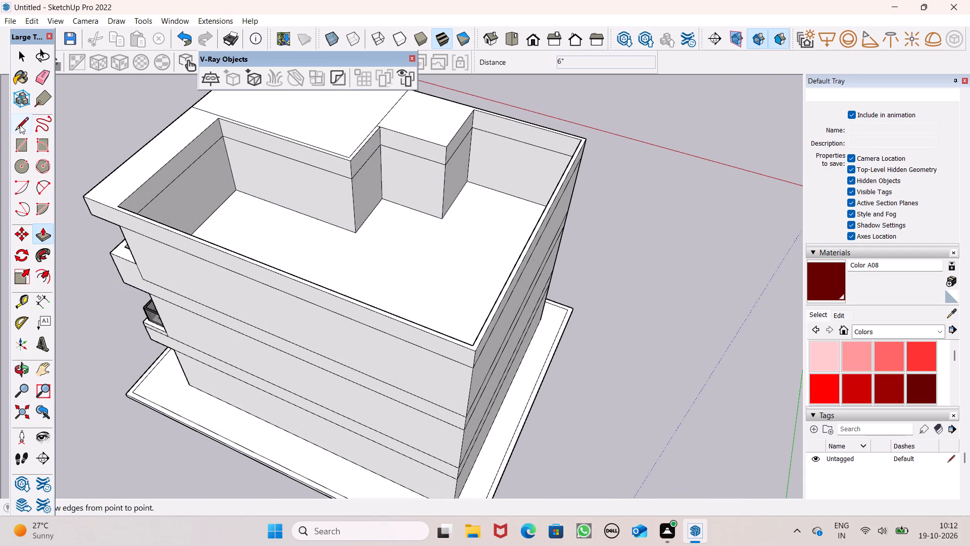
{"action": "left_click_drag", "start_coordinate": [20, 125], "coordinate": [31, 127]}
{"action": "scroll", "coordinate": [347, 165], "scroll_direction": "up", "scroll_amount": 5}
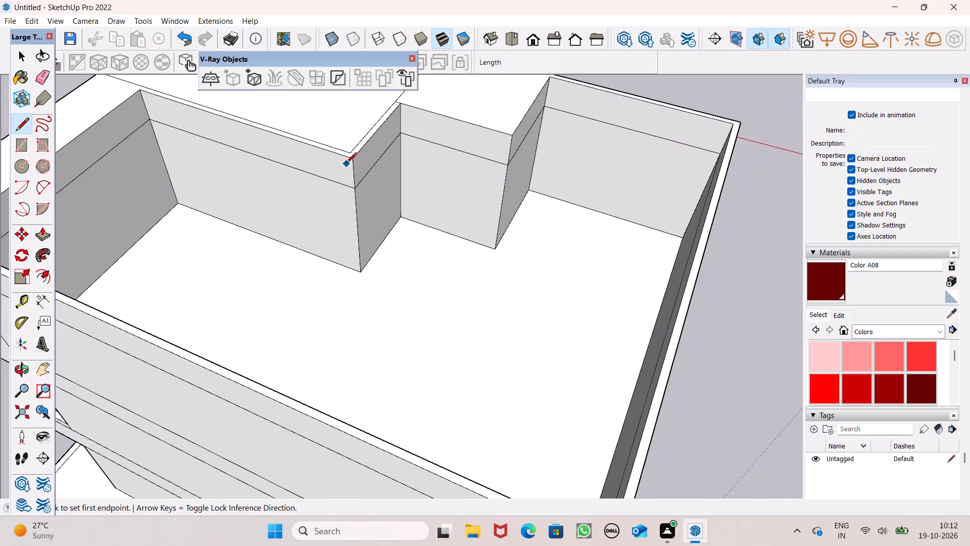
{"action": "scroll", "coordinate": [345, 169], "scroll_direction": "up", "scroll_amount": 1}
{"action": "middle_click_drag", "start_coordinate": [345, 171], "coordinate": [484, 171]}
{"action": "scroll", "coordinate": [443, 166], "scroll_direction": "up", "scroll_amount": 3}
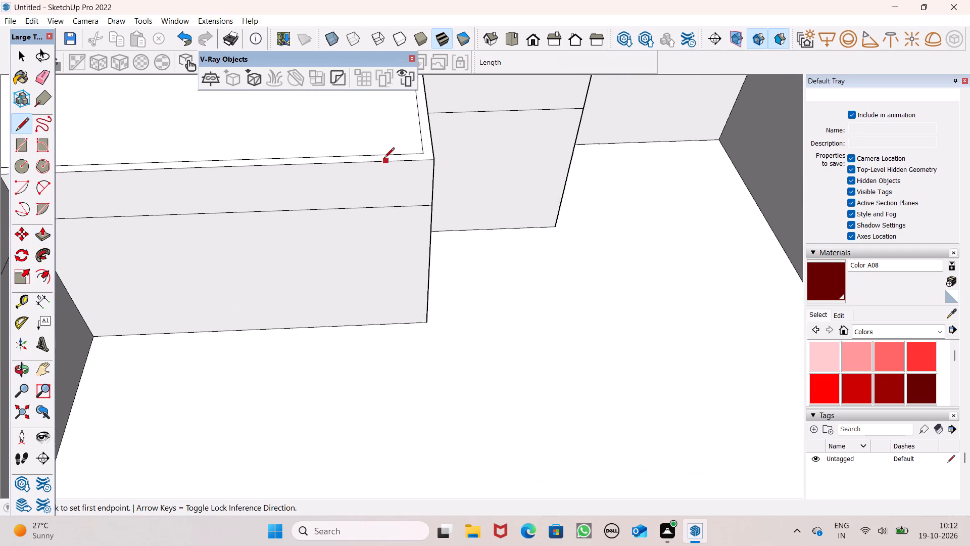
{"action": "scroll", "coordinate": [384, 159], "scroll_direction": "up", "scroll_amount": 1}
{"action": "left_click_drag", "start_coordinate": [322, 166], "coordinate": [332, 165]}
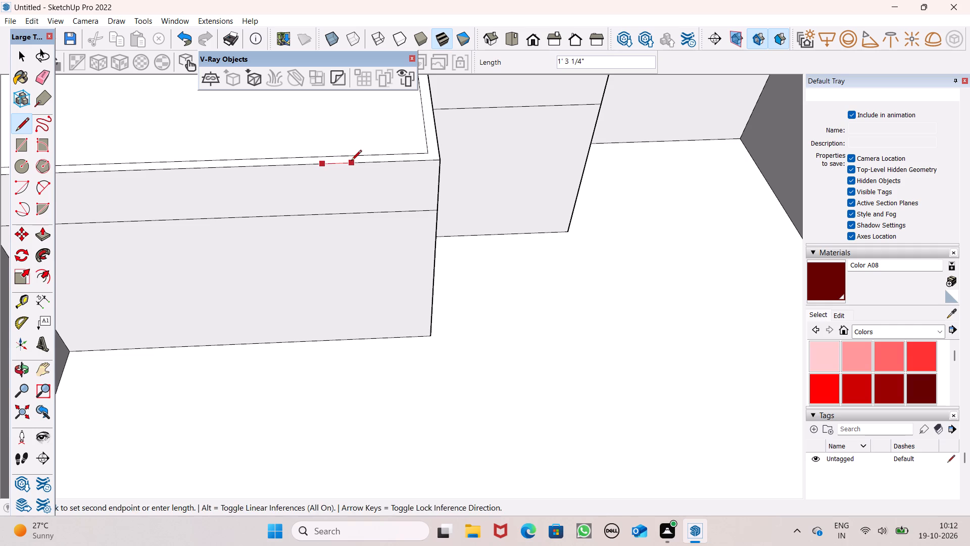
{"action": "left_click", "coordinate": [351, 161]}
{"action": "scroll", "coordinate": [353, 160], "scroll_direction": "down", "scroll_amount": 10}
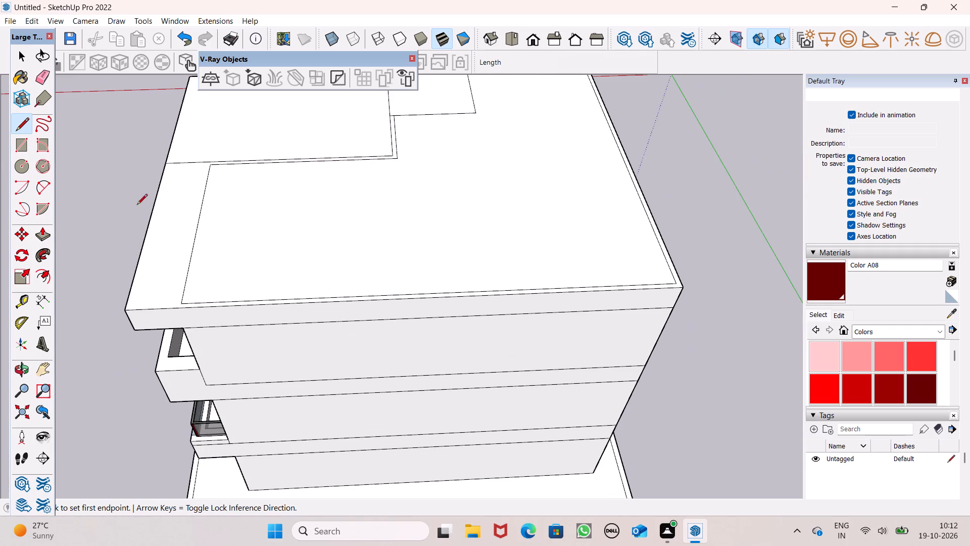
Push/Pull the roof face above the top storey by 6".
{"action": "left_click", "coordinate": [40, 232]}
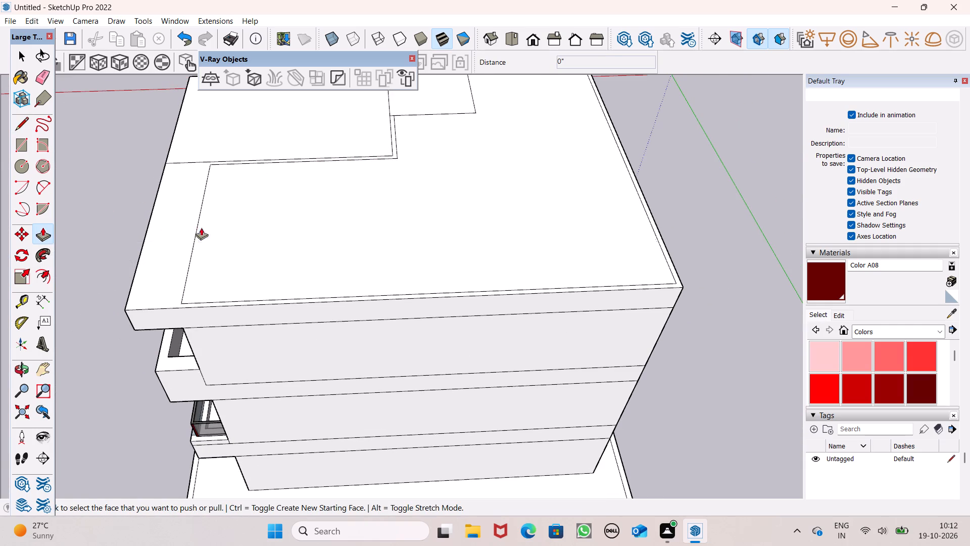
{"action": "scroll", "coordinate": [214, 233], "scroll_direction": "up", "scroll_amount": 4}
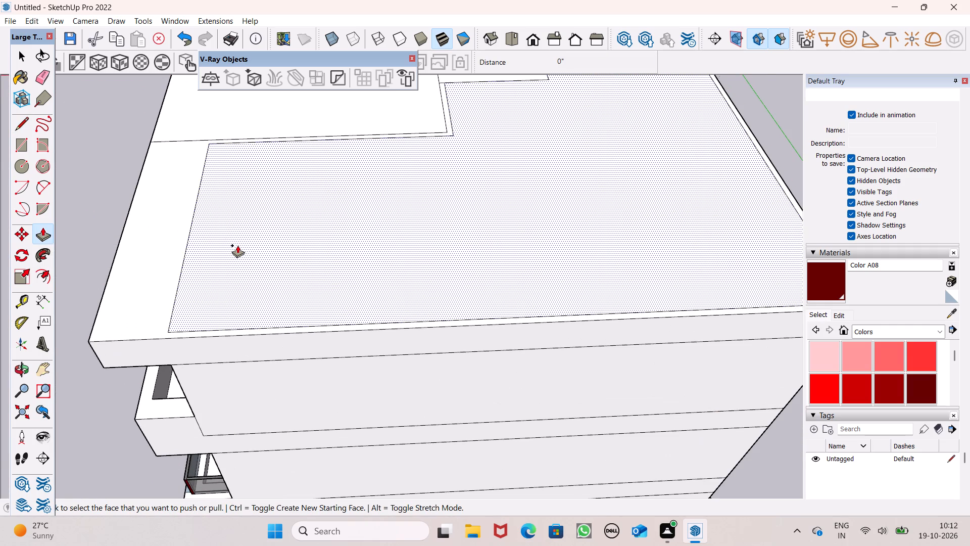
{"action": "left_click", "coordinate": [237, 245]}
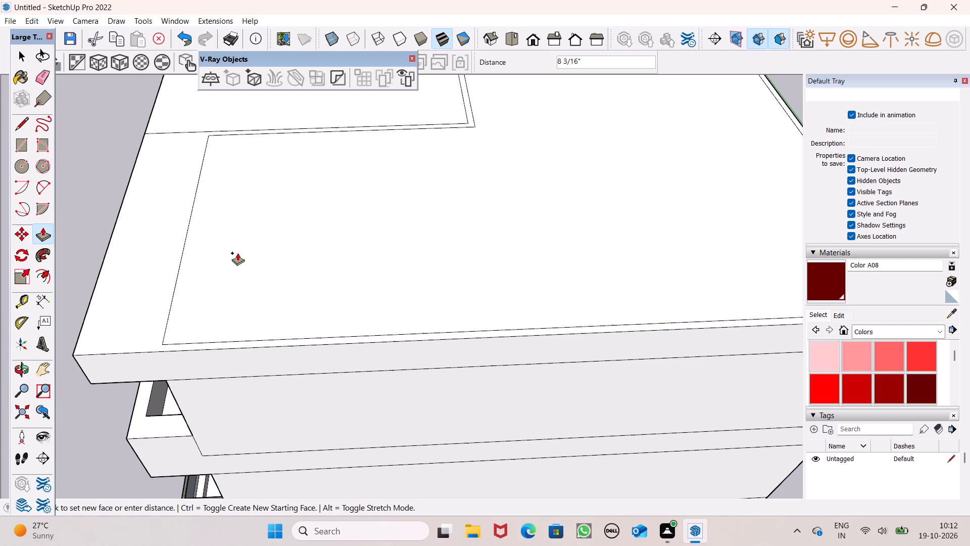
{"action": "type", "text": "6\""}
{"action": "key", "text": "Return"}
{"action": "scroll", "coordinate": [244, 225], "scroll_direction": "down", "scroll_amount": 6}
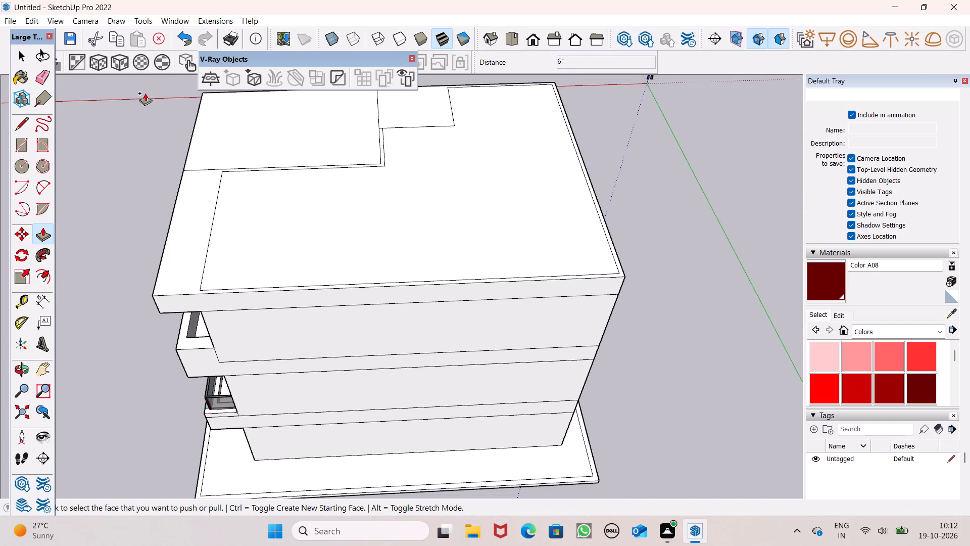
{"action": "key", "text": "space"}
Examine the roof, canopies, railings and storeys of the building from several angles.
{"action": "scroll", "coordinate": [166, 120], "scroll_direction": "down", "scroll_amount": 4}
{"action": "middle_click_drag", "start_coordinate": [172, 152], "coordinate": [341, 149]}
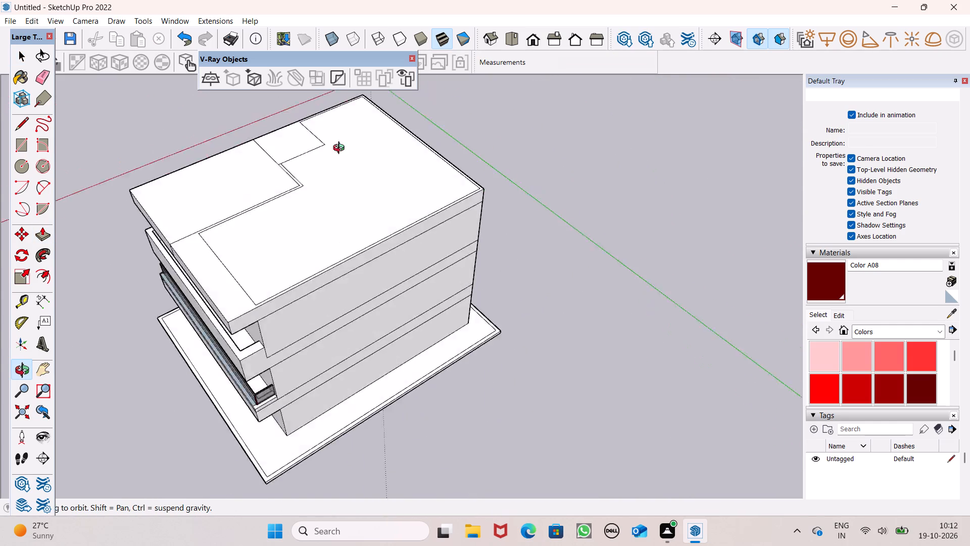
{"action": "middle_click_drag", "start_coordinate": [341, 149], "coordinate": [550, 104]}
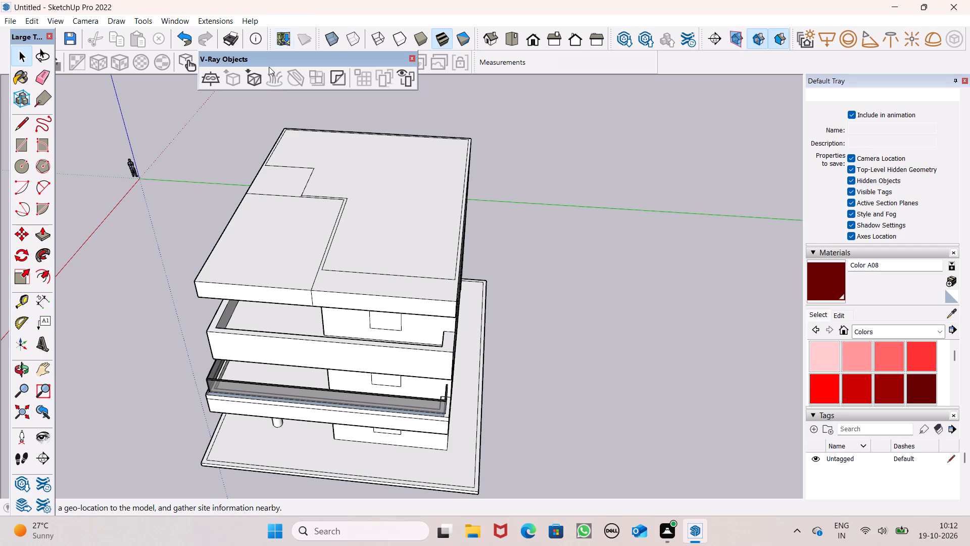
{"action": "scroll", "coordinate": [330, 155], "scroll_direction": "down", "scroll_amount": 2}
{"action": "middle_click_drag", "start_coordinate": [328, 232], "coordinate": [395, 105]}
{"action": "scroll", "coordinate": [356, 188], "scroll_direction": "up", "scroll_amount": 1}
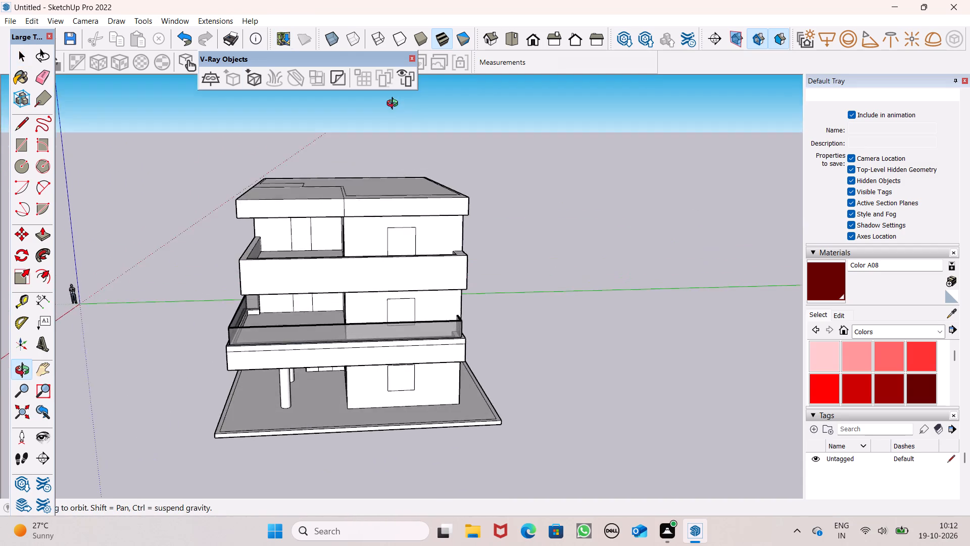
{"action": "middle_click_drag", "start_coordinate": [395, 105], "coordinate": [417, 254]}
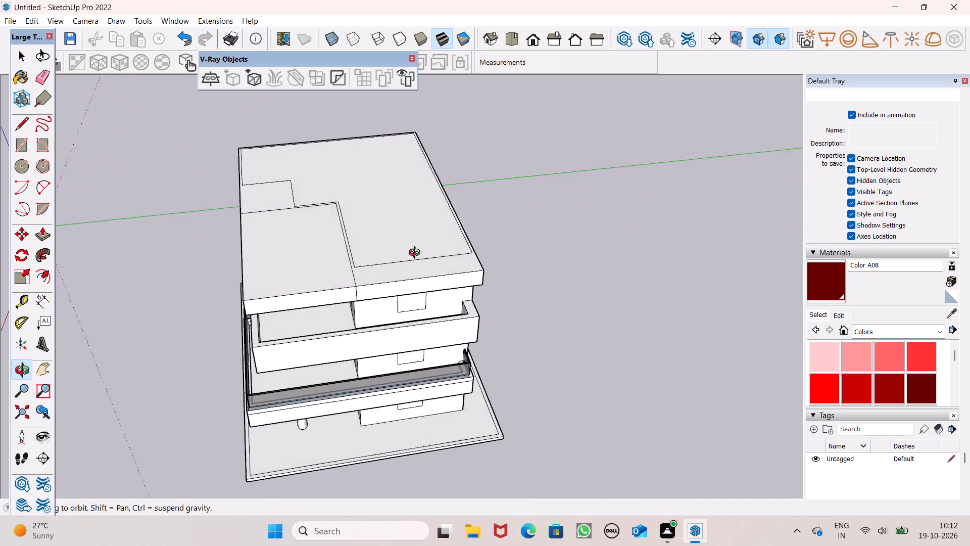
{"action": "middle_click_drag", "start_coordinate": [417, 254], "coordinate": [384, 285]}
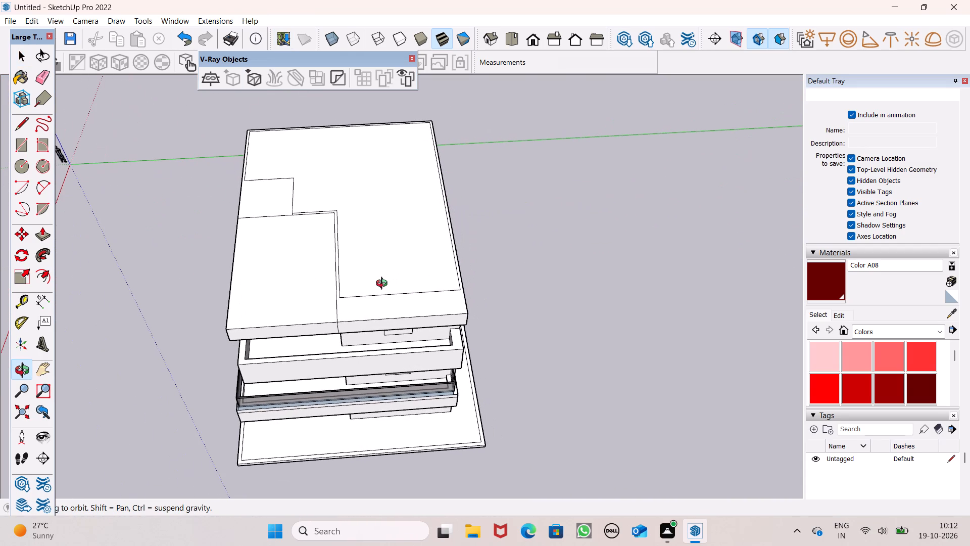
{"action": "middle_click_drag", "start_coordinate": [384, 285], "coordinate": [346, 284]}
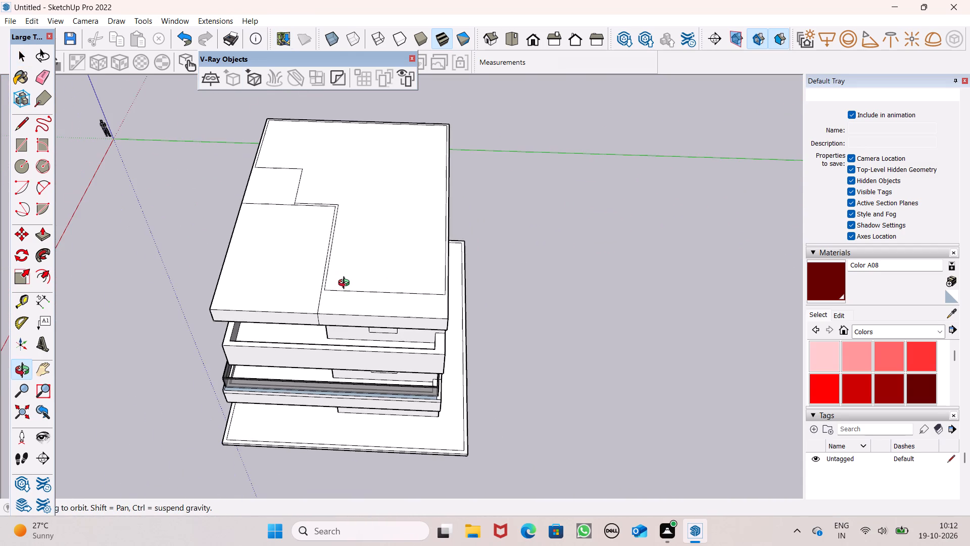
{"action": "middle_click_drag", "start_coordinate": [346, 284], "coordinate": [484, 110]}
{"action": "middle_click_drag", "start_coordinate": [327, 271], "coordinate": [385, 273]}
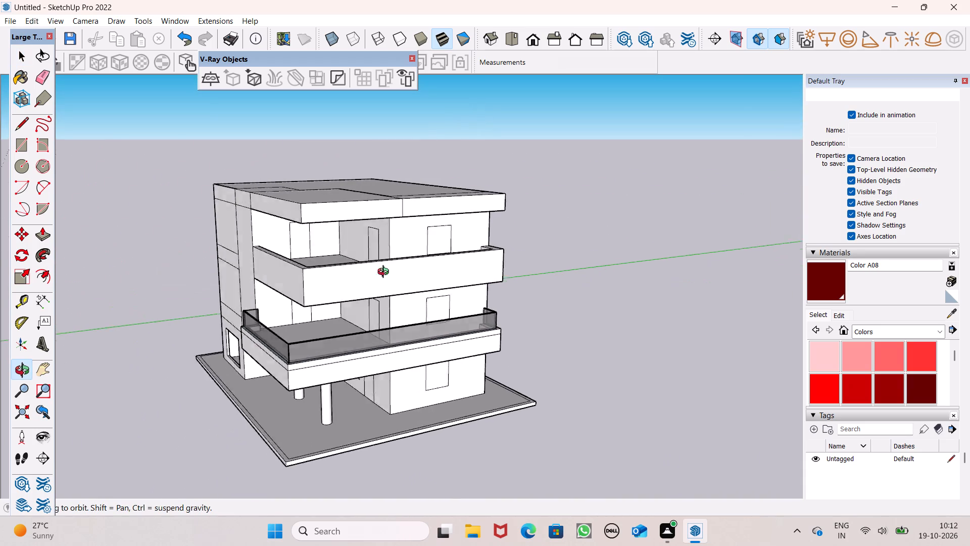
{"action": "middle_click_drag", "start_coordinate": [385, 273], "coordinate": [576, 273]}
{"action": "middle_click_drag", "start_coordinate": [344, 261], "coordinate": [422, 322]}
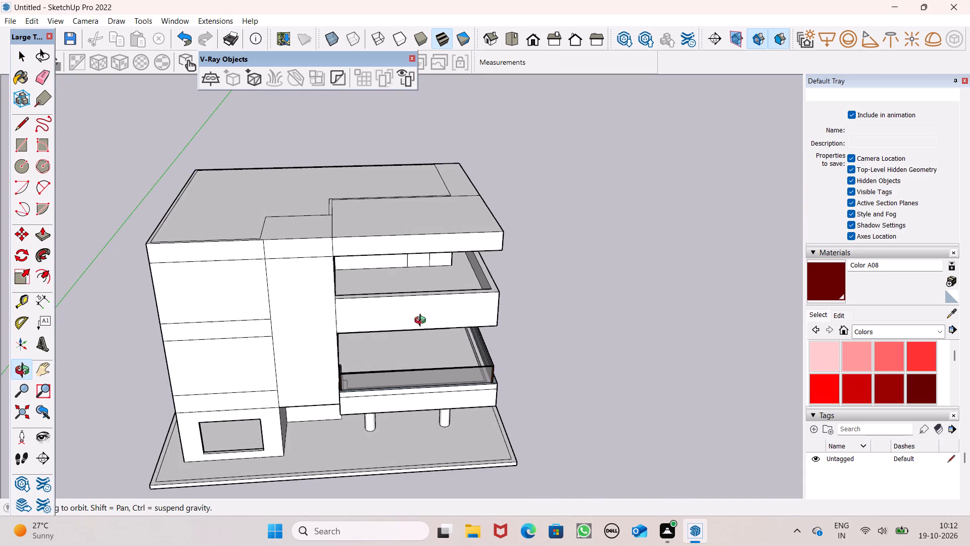
{"action": "middle_click_drag", "start_coordinate": [422, 322], "coordinate": [412, 383]}
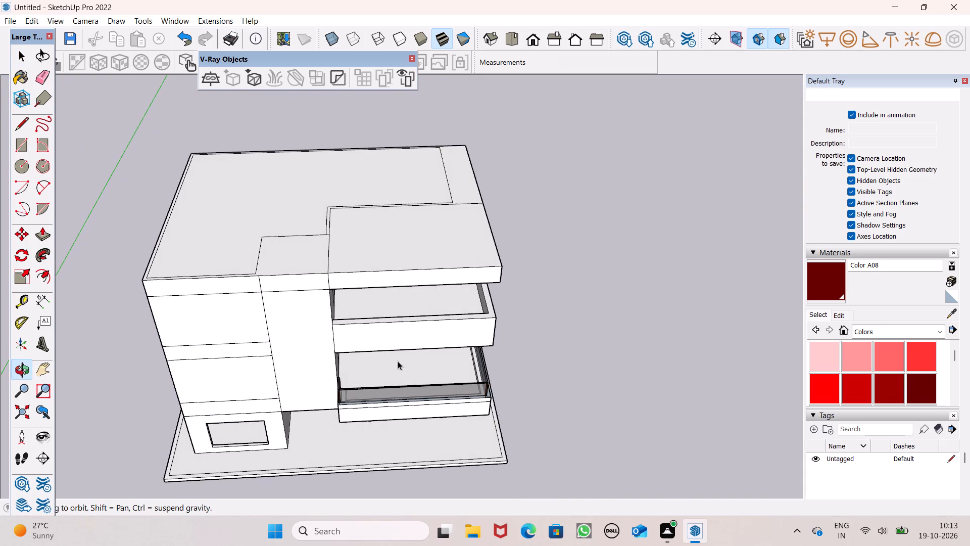
Draw a line about 9' 11" from the roof's outer edge, separating the small rectangular bay from the narrow wall strip.
{"action": "scroll", "coordinate": [339, 276], "scroll_direction": "up", "scroll_amount": 1}
{"action": "middle_click_drag", "start_coordinate": [335, 292], "coordinate": [300, 384]}
{"action": "scroll", "coordinate": [197, 310], "scroll_direction": "up", "scroll_amount": 6}
{"action": "scroll", "coordinate": [323, 256], "scroll_direction": "up", "scroll_amount": 1}
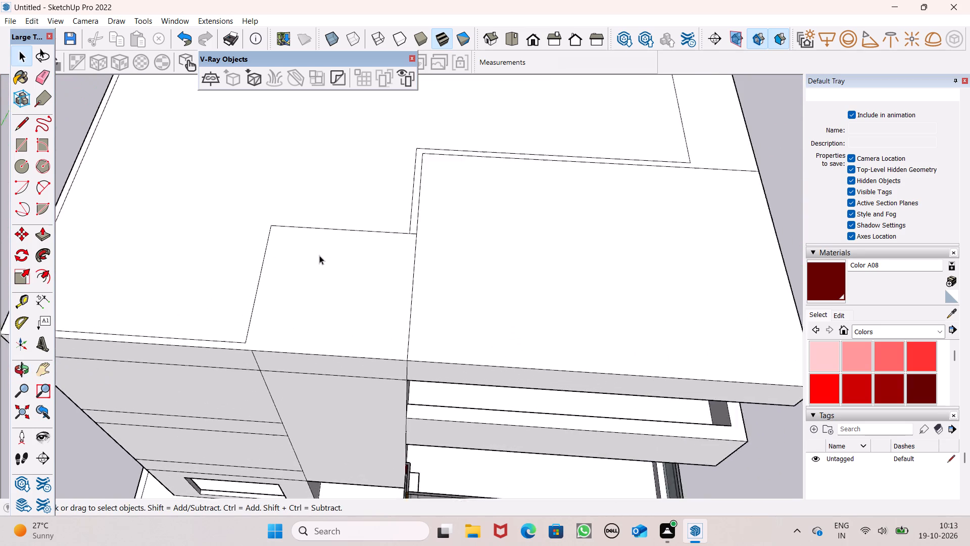
{"action": "scroll", "coordinate": [319, 255], "scroll_direction": "up", "scroll_amount": 2}
{"action": "left_click_drag", "start_coordinate": [17, 124], "coordinate": [25, 126]}
{"action": "left_click_drag", "start_coordinate": [239, 378], "coordinate": [245, 365]}
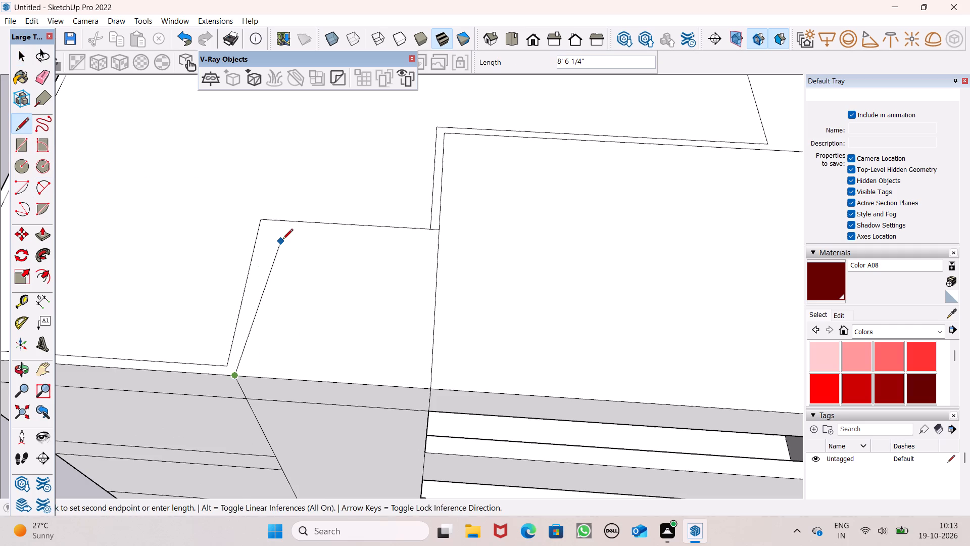
{"action": "scroll", "coordinate": [291, 240], "scroll_direction": "up", "scroll_amount": 1}
{"action": "middle_click_drag", "start_coordinate": [294, 243], "coordinate": [326, 257]}
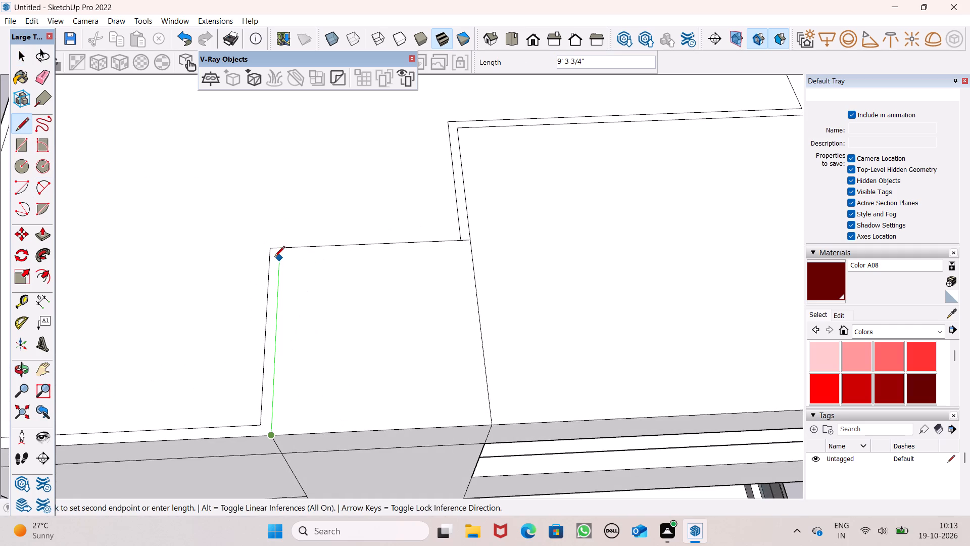
{"action": "scroll", "coordinate": [276, 252], "scroll_direction": "up", "scroll_amount": 2}
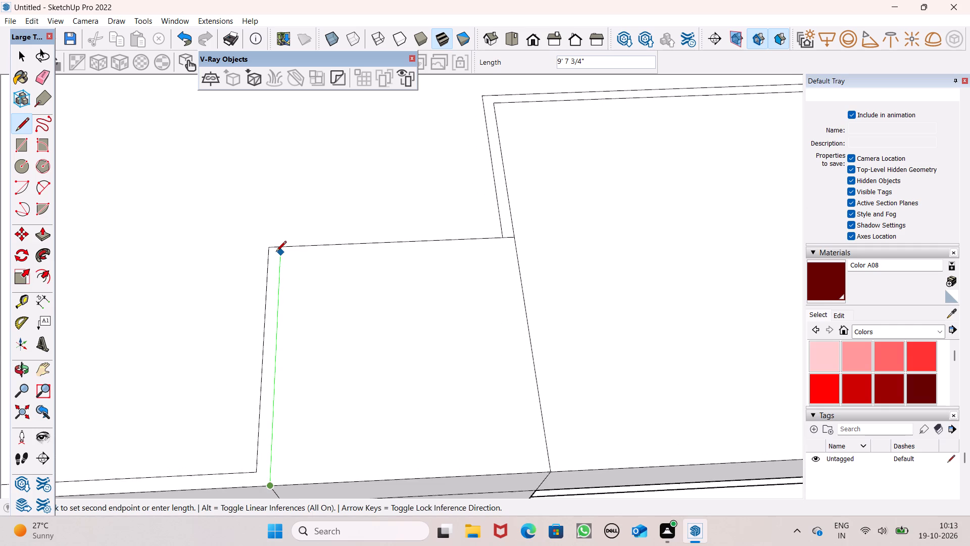
{"action": "scroll", "coordinate": [276, 252], "scroll_direction": "up", "scroll_amount": 5}
{"action": "left_click", "coordinate": [279, 246]}
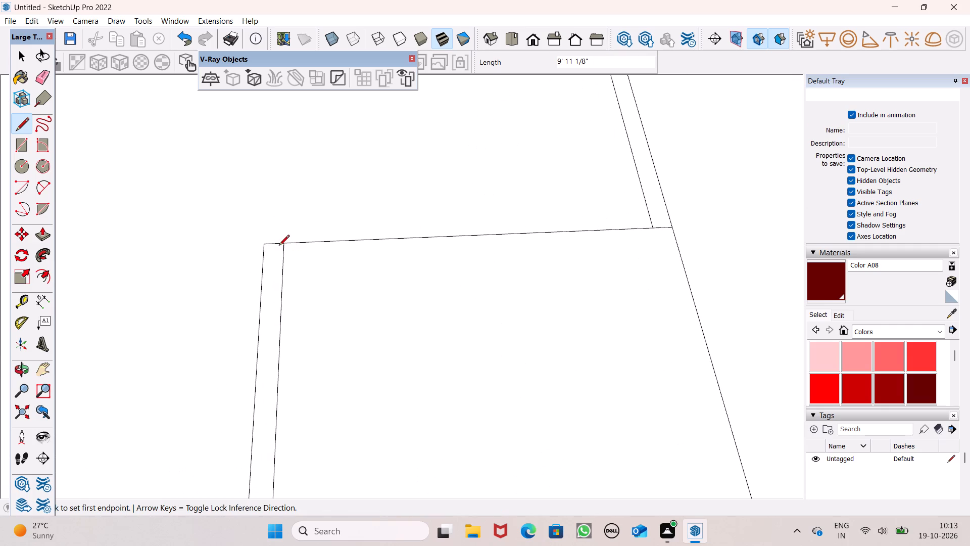
{"action": "key", "text": "space"}
Push/Pull the small rectangular bay on the roof up 10' to form a rooftop block.
{"action": "scroll", "coordinate": [321, 226], "scroll_direction": "down", "scroll_amount": 6}
{"action": "scroll", "coordinate": [282, 190], "scroll_direction": "down", "scroll_amount": 3}
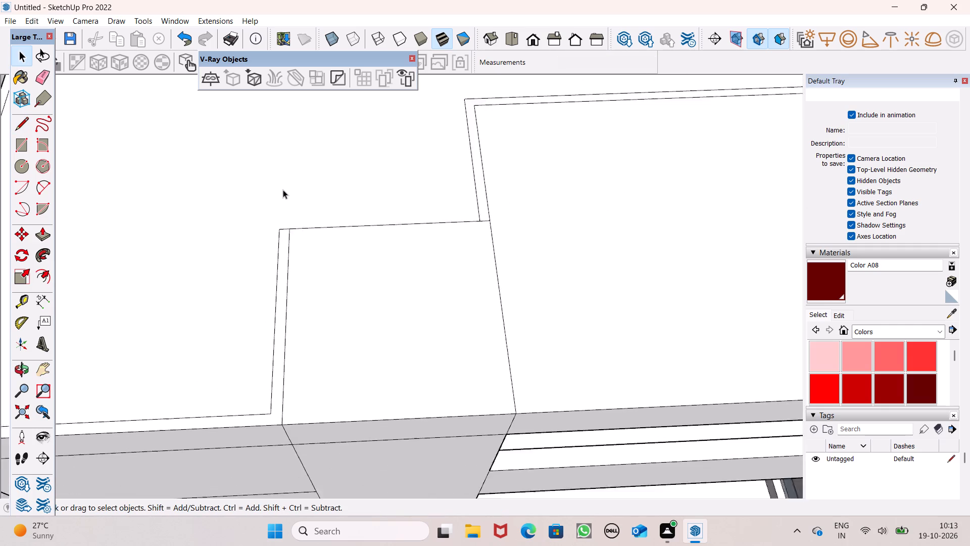
{"action": "scroll", "coordinate": [283, 190], "scroll_direction": "down", "scroll_amount": 8}
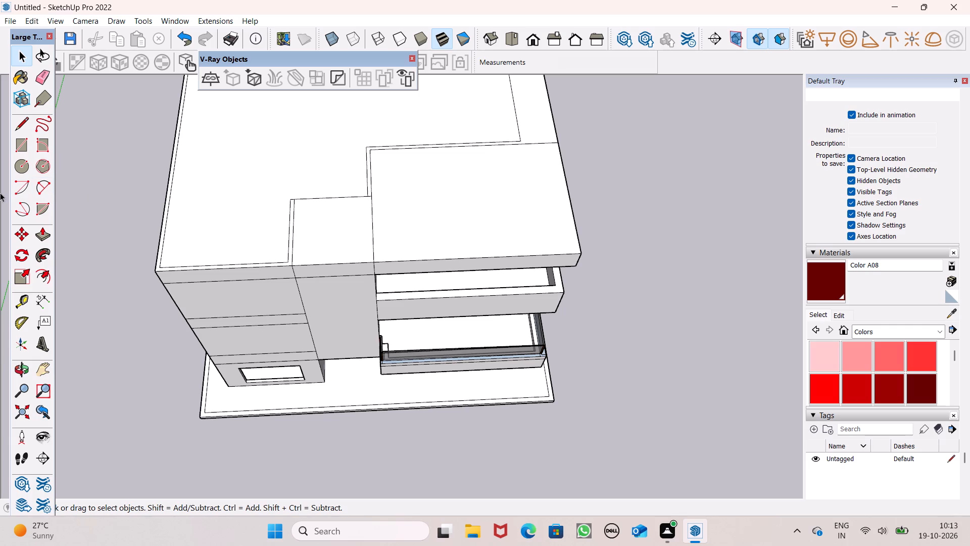
{"action": "left_click", "coordinate": [40, 231]}
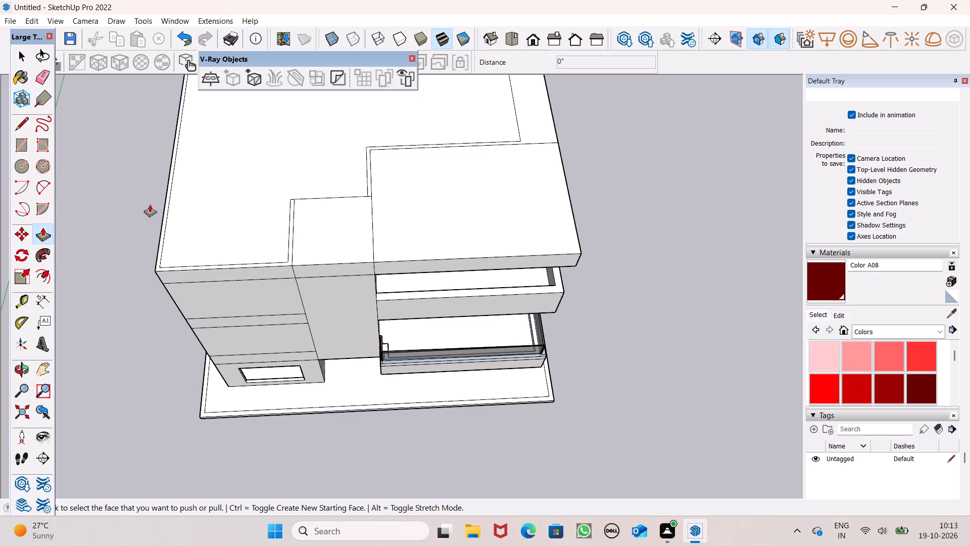
{"action": "scroll", "coordinate": [228, 216], "scroll_direction": "down", "scroll_amount": 1}
{"action": "middle_click_drag", "start_coordinate": [257, 264], "coordinate": [261, 121]}
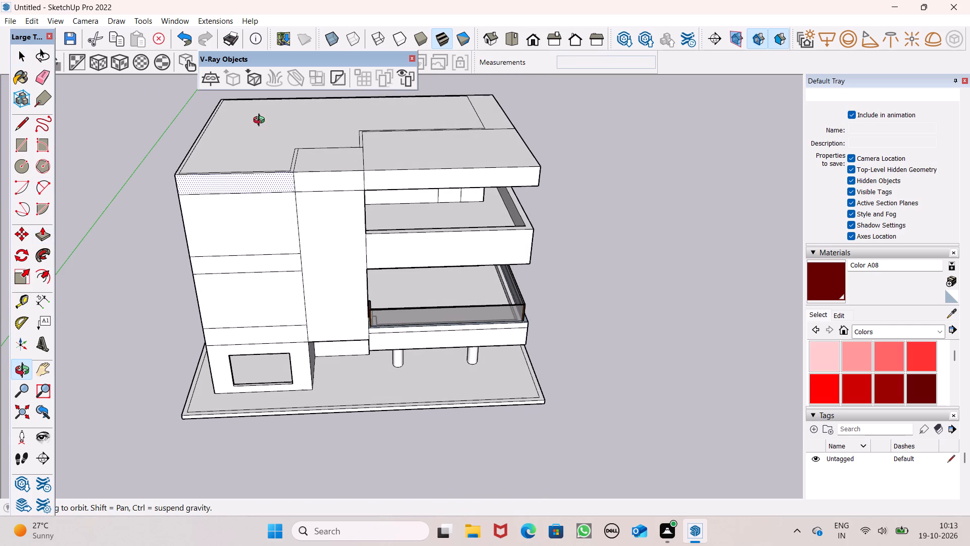
{"action": "middle_click_drag", "start_coordinate": [261, 121], "coordinate": [261, 121]}
{"action": "scroll", "coordinate": [261, 121], "scroll_direction": "up", "scroll_amount": 4}
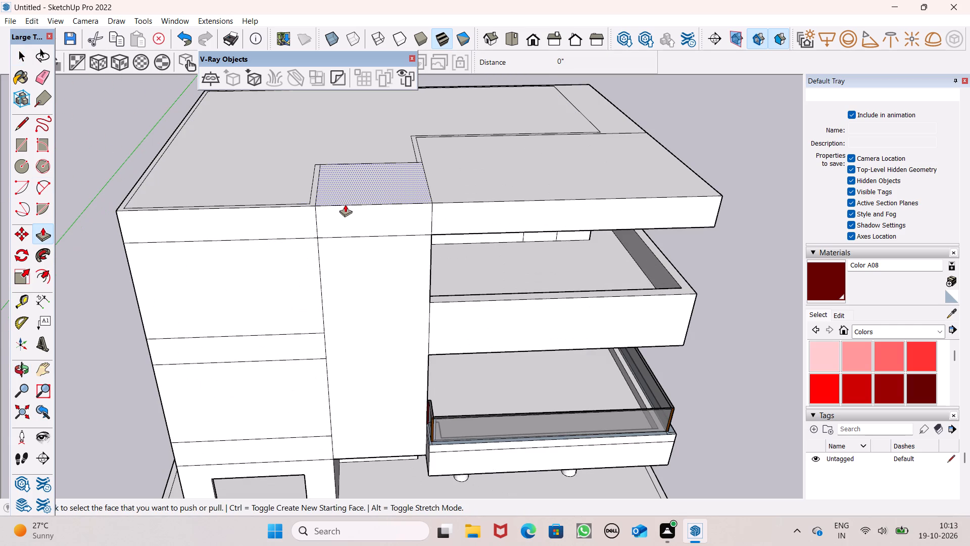
{"action": "left_click_drag", "start_coordinate": [346, 200], "coordinate": [323, 120]}
{"action": "type", "text": "10'"}
{"action": "key", "text": "Return"}
{"action": "scroll", "coordinate": [323, 159], "scroll_direction": "down", "scroll_amount": 4}
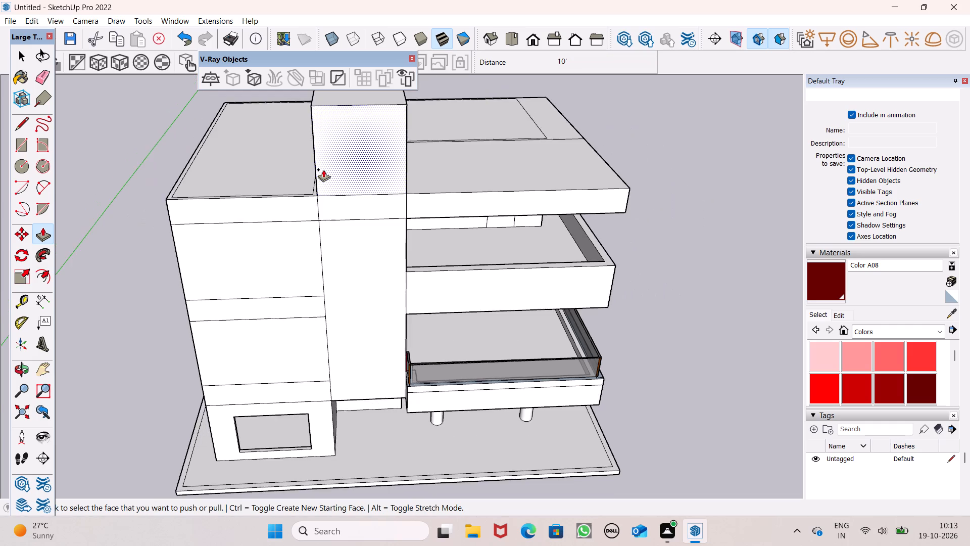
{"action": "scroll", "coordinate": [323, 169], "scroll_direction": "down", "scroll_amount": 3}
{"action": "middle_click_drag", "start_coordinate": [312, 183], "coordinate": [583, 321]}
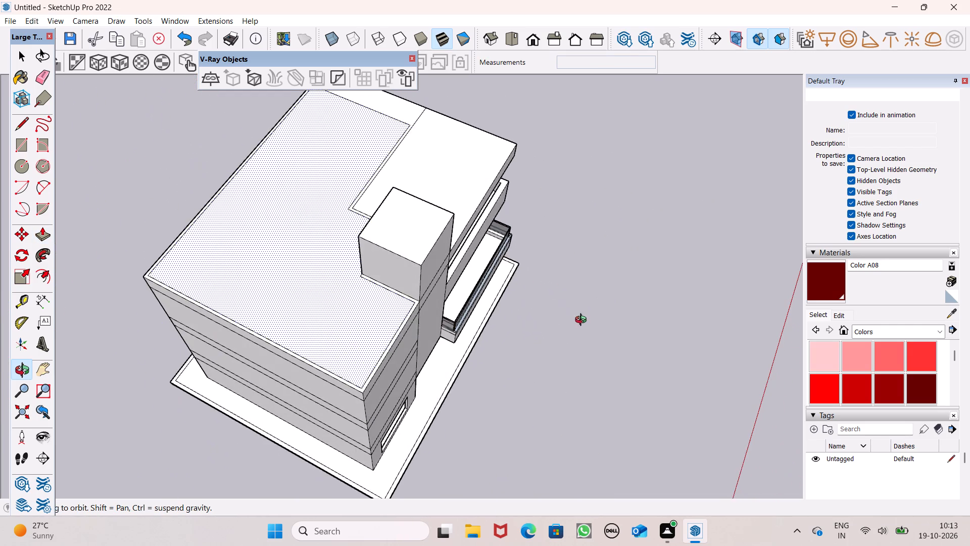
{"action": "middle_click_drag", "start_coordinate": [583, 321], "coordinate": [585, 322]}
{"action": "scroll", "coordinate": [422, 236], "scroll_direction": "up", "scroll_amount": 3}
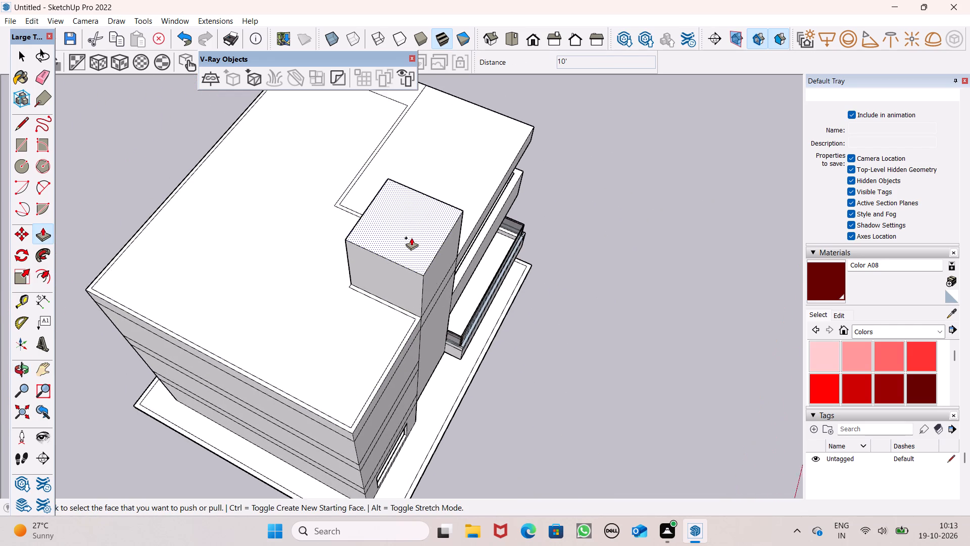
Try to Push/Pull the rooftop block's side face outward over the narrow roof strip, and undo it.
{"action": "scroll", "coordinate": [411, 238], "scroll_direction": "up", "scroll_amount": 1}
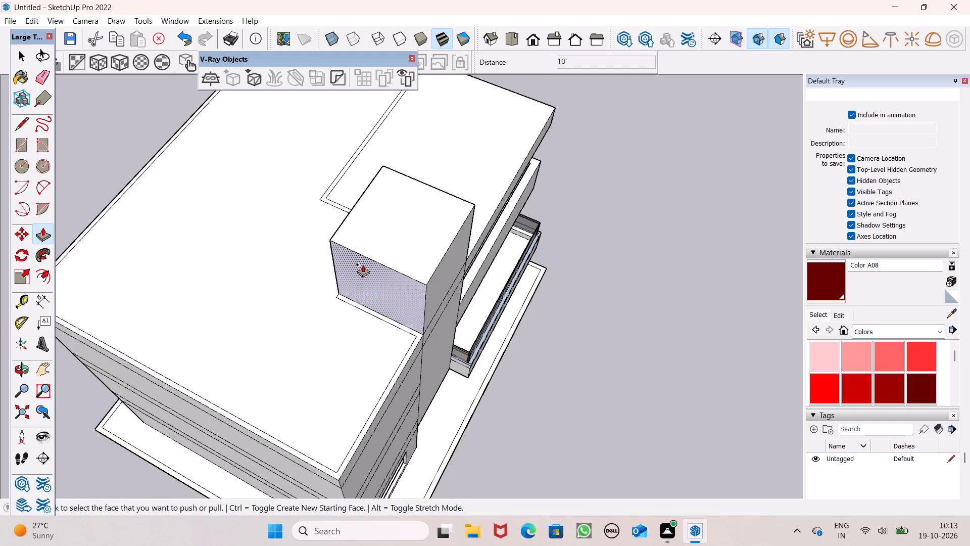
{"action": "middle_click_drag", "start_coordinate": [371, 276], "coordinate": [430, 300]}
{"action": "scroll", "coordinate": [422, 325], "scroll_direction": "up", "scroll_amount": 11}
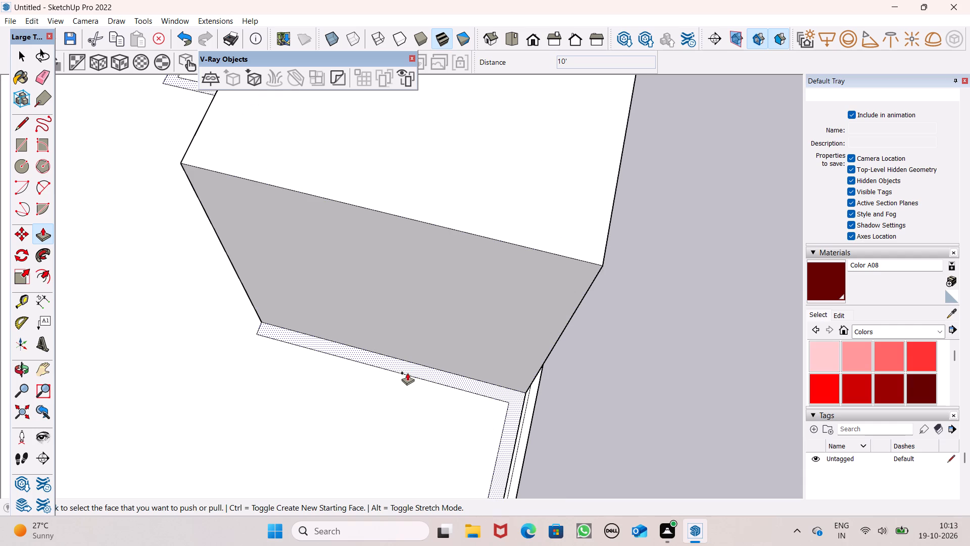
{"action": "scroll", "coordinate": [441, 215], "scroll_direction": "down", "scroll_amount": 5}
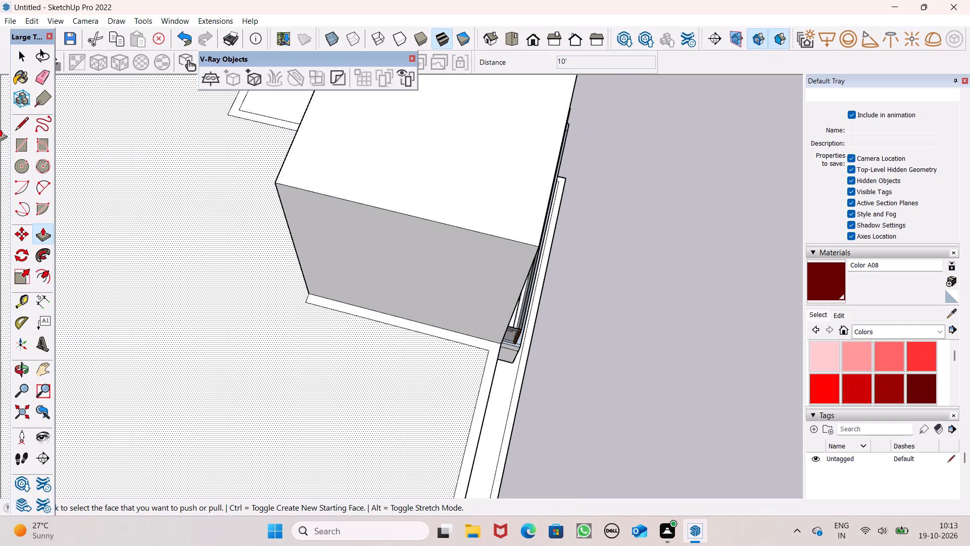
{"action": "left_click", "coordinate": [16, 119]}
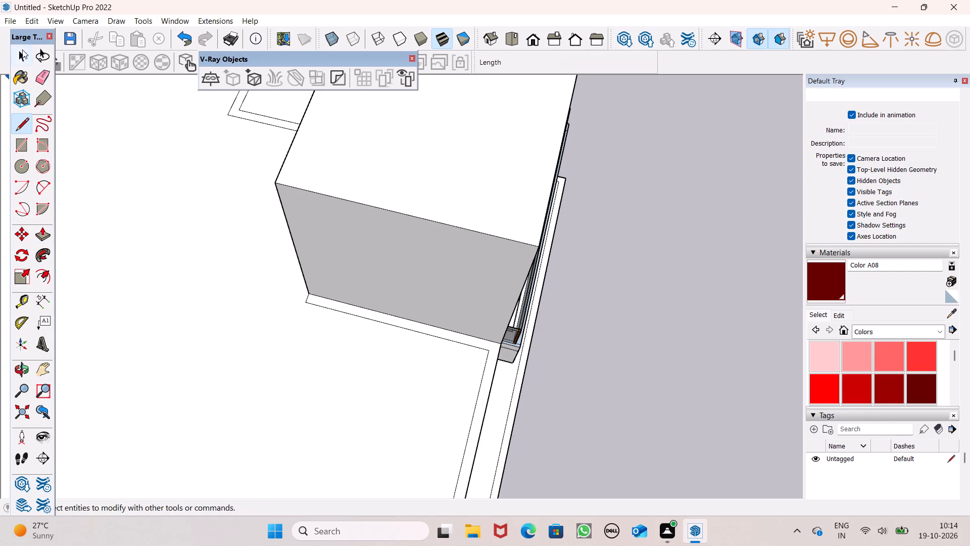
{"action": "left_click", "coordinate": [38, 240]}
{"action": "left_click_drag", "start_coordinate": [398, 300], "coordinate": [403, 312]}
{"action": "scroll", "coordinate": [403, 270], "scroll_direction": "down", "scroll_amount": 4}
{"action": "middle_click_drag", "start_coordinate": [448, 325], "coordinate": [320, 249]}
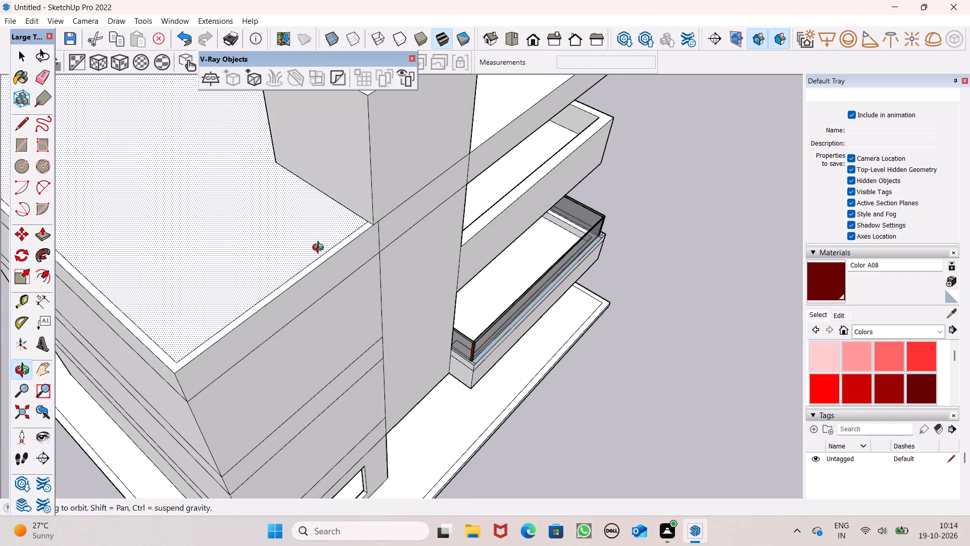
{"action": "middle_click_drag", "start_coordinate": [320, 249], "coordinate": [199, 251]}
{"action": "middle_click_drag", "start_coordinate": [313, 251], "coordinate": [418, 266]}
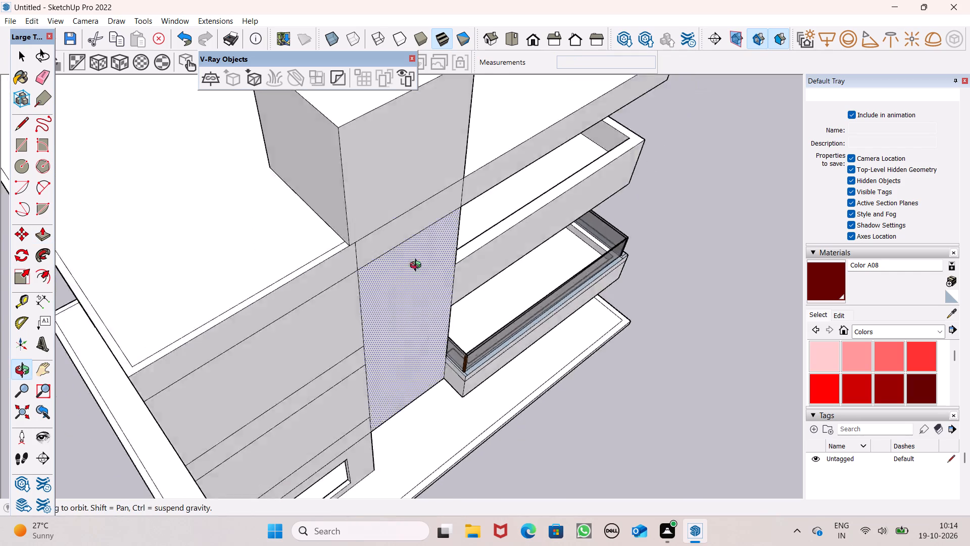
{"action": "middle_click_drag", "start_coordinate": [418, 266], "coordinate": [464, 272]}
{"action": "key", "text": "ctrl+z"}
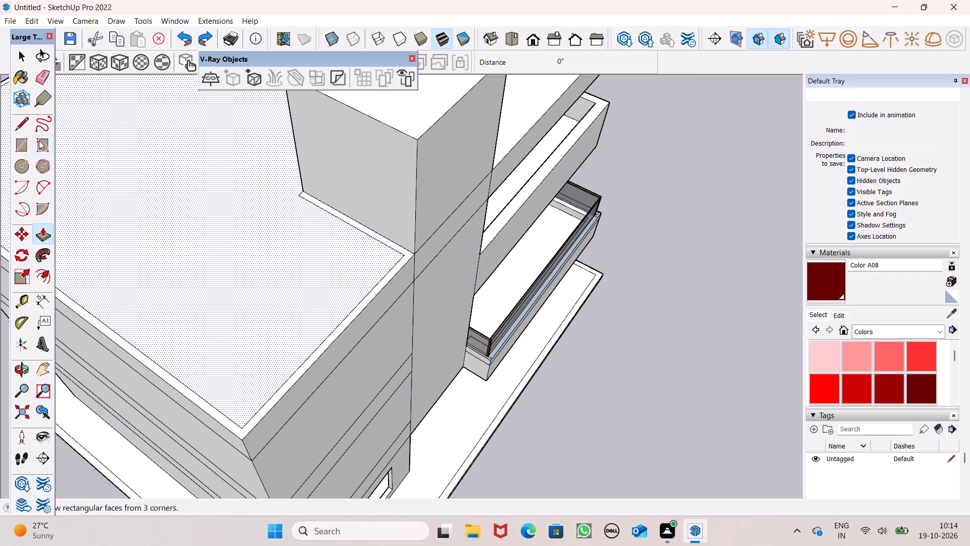
Examine the rooftop block, roof outline, storeys and canopies of the building from several angles.
{"action": "left_click", "coordinate": [18, 129]}
{"action": "middle_click_drag", "start_coordinate": [448, 220], "coordinate": [228, 175]}
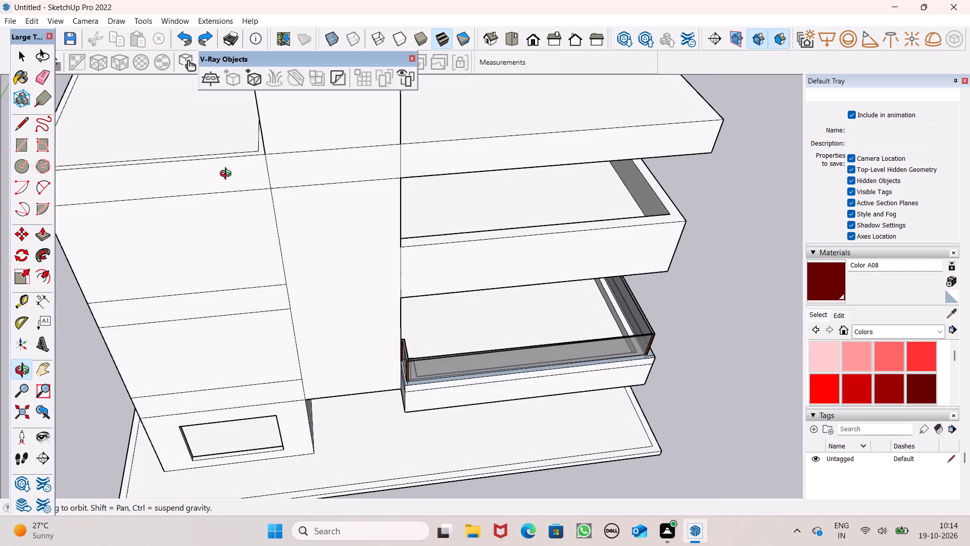
{"action": "middle_click_drag", "start_coordinate": [228, 175], "coordinate": [240, 171]}
{"action": "scroll", "coordinate": [255, 171], "scroll_direction": "up", "scroll_amount": 1}
{"action": "scroll", "coordinate": [355, 209], "scroll_direction": "down", "scroll_amount": 5}
{"action": "middle_click_drag", "start_coordinate": [376, 238], "coordinate": [434, 206]}
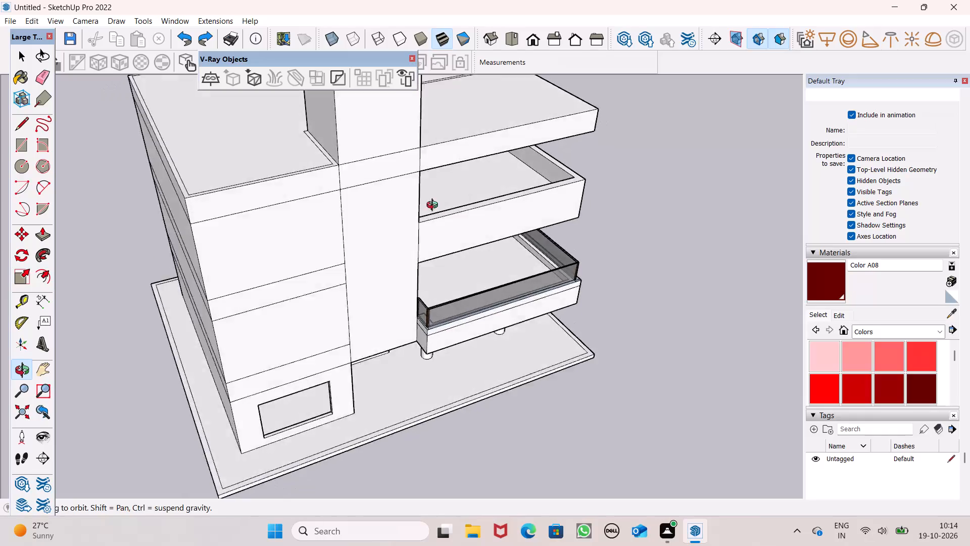
{"action": "middle_click_drag", "start_coordinate": [434, 206], "coordinate": [404, 187]}
{"action": "scroll", "coordinate": [404, 187], "scroll_direction": "up", "scroll_amount": 1}
{"action": "key", "text": "space"}
{"action": "scroll", "coordinate": [407, 191], "scroll_direction": "down", "scroll_amount": 2}
{"action": "middle_click_drag", "start_coordinate": [420, 192], "coordinate": [287, 157]}
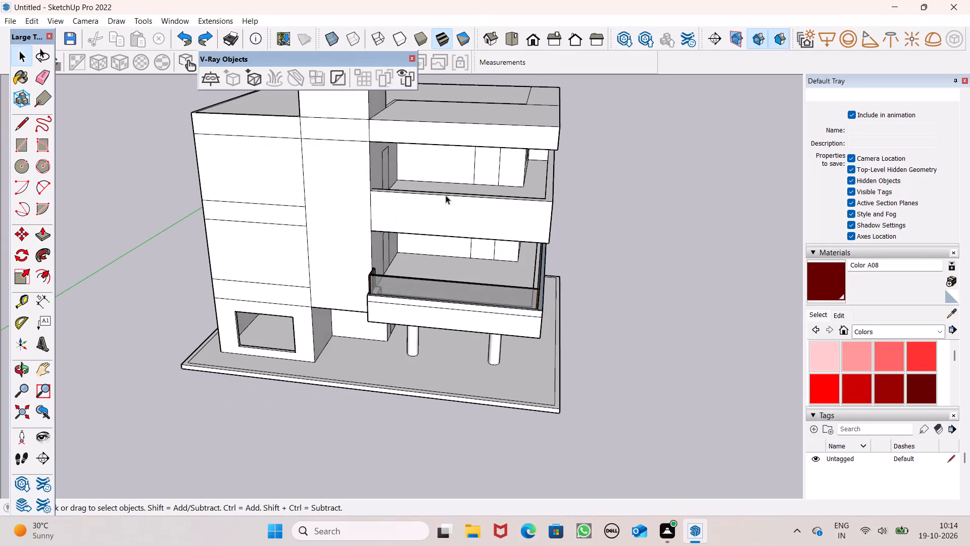
{"action": "scroll", "coordinate": [446, 189], "scroll_direction": "down", "scroll_amount": 2}
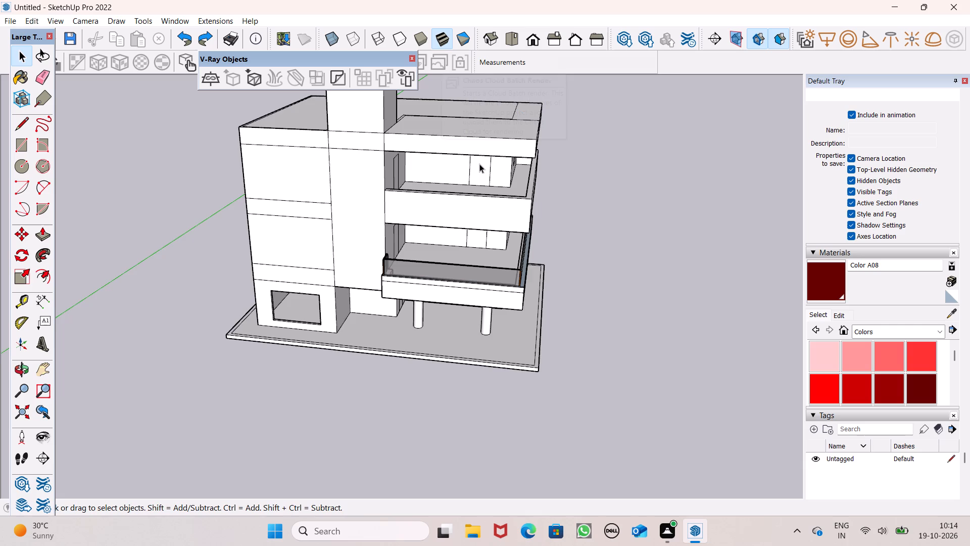
{"action": "scroll", "coordinate": [477, 186], "scroll_direction": "down", "scroll_amount": 4}
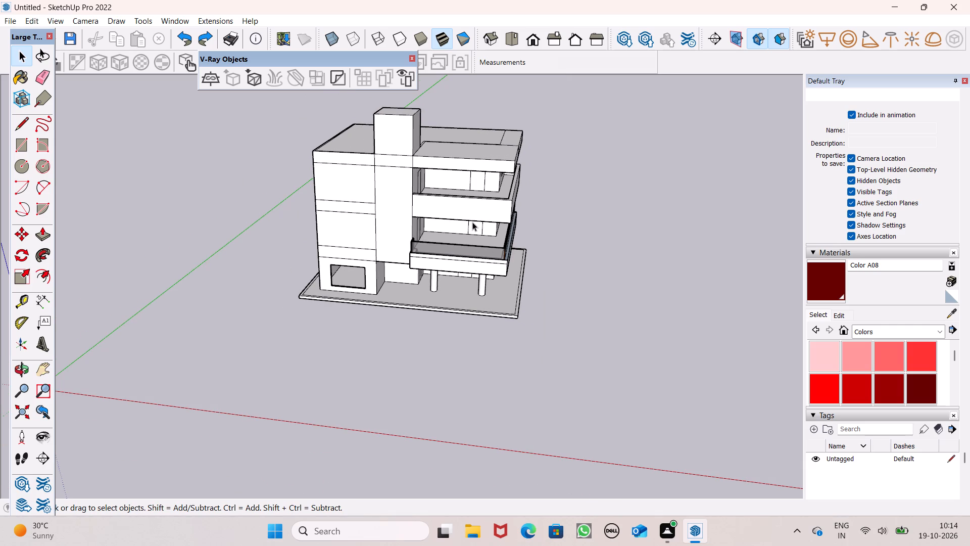
{"action": "middle_click_drag", "start_coordinate": [415, 237], "coordinate": [397, 194]}
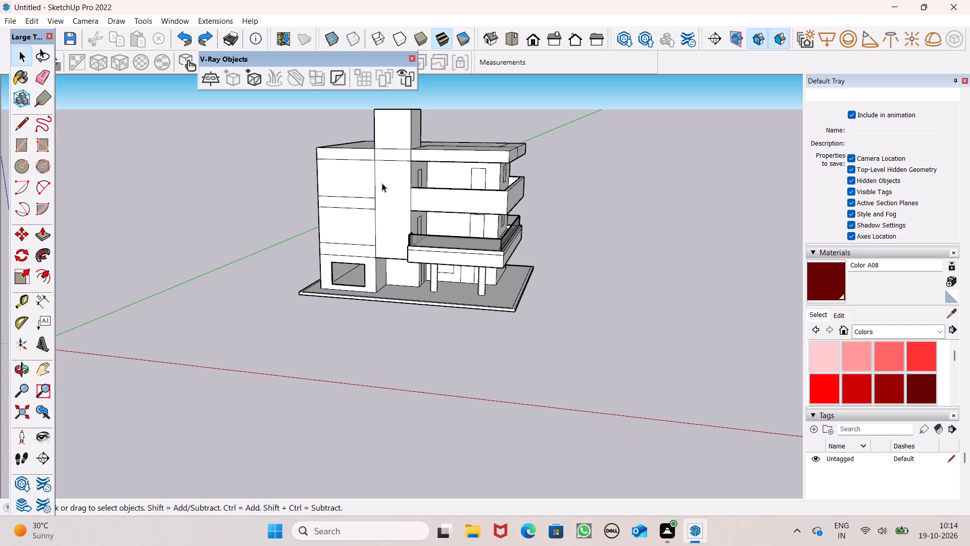
{"action": "scroll", "coordinate": [408, 140], "scroll_direction": "up", "scroll_amount": 3}
{"action": "scroll", "coordinate": [370, 122], "scroll_direction": "down", "scroll_amount": 1}
{"action": "middle_click_drag", "start_coordinate": [374, 123], "coordinate": [387, 132]}
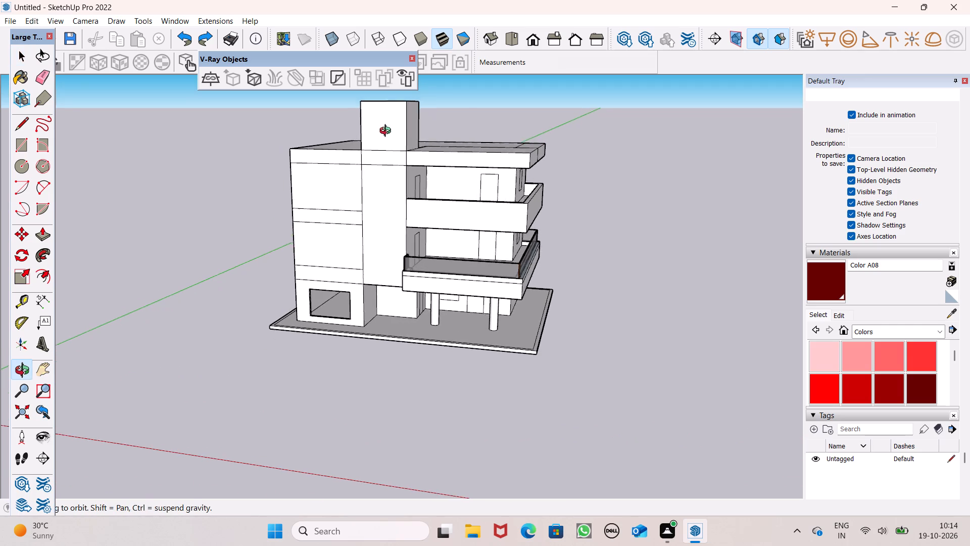
{"action": "middle_click_drag", "start_coordinate": [387, 132], "coordinate": [602, 220]}
{"action": "scroll", "coordinate": [431, 150], "scroll_direction": "down", "scroll_amount": 3}
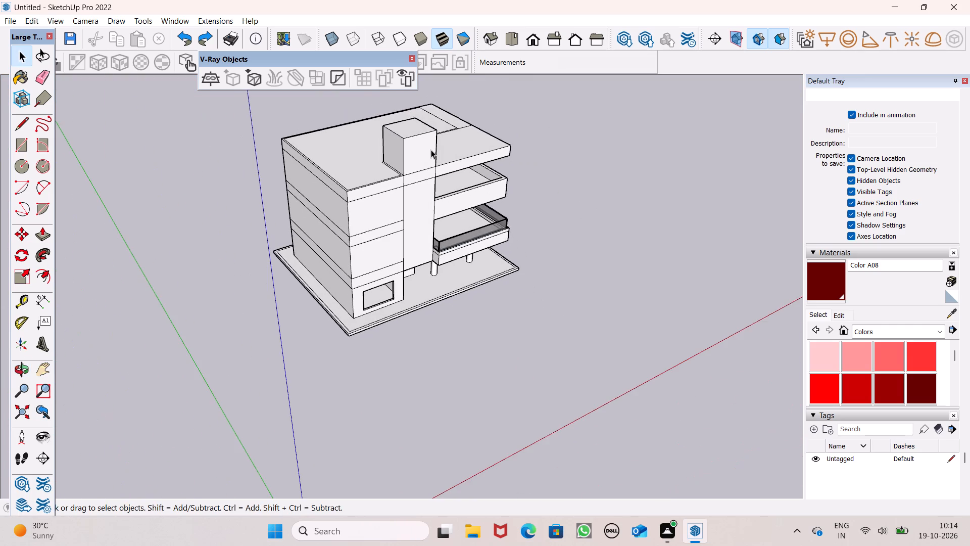
{"action": "middle_click_drag", "start_coordinate": [443, 173], "coordinate": [699, 287]}
{"action": "middle_click_drag", "start_coordinate": [390, 188], "coordinate": [523, 208]}
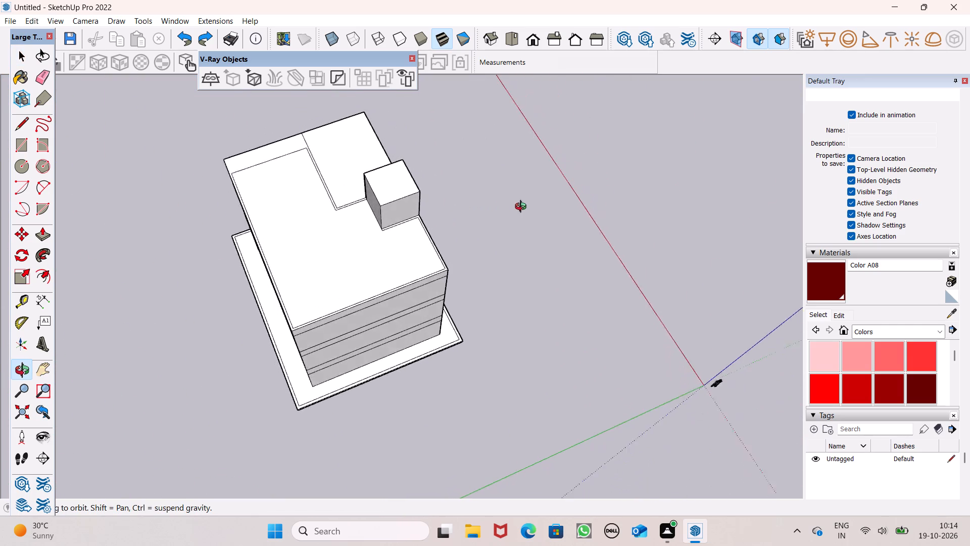
{"action": "middle_click_drag", "start_coordinate": [523, 208], "coordinate": [611, 194]}
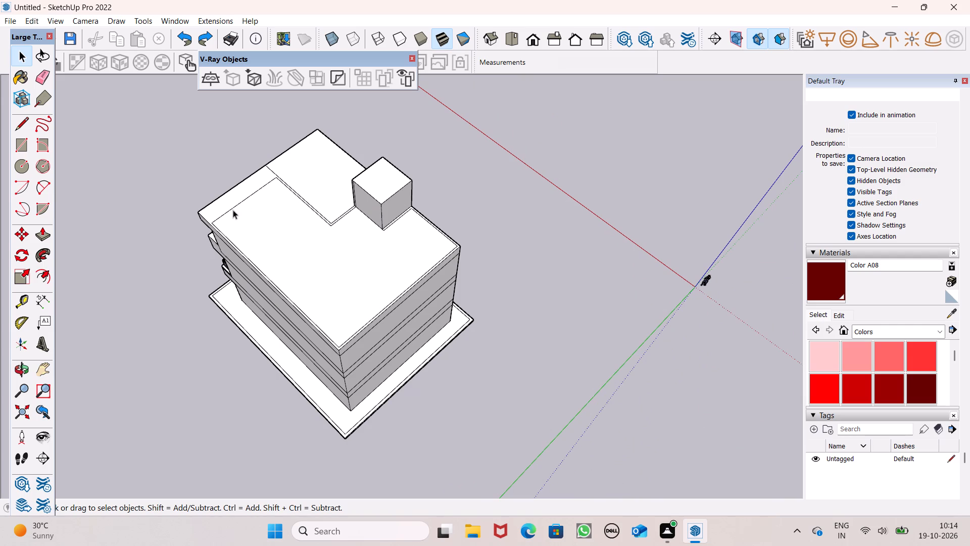
Draw a line about 28' 4" across the roof from the rooftop block's base corner to the inner edge of the opposite wall strip.
{"action": "left_click", "coordinate": [25, 125]}
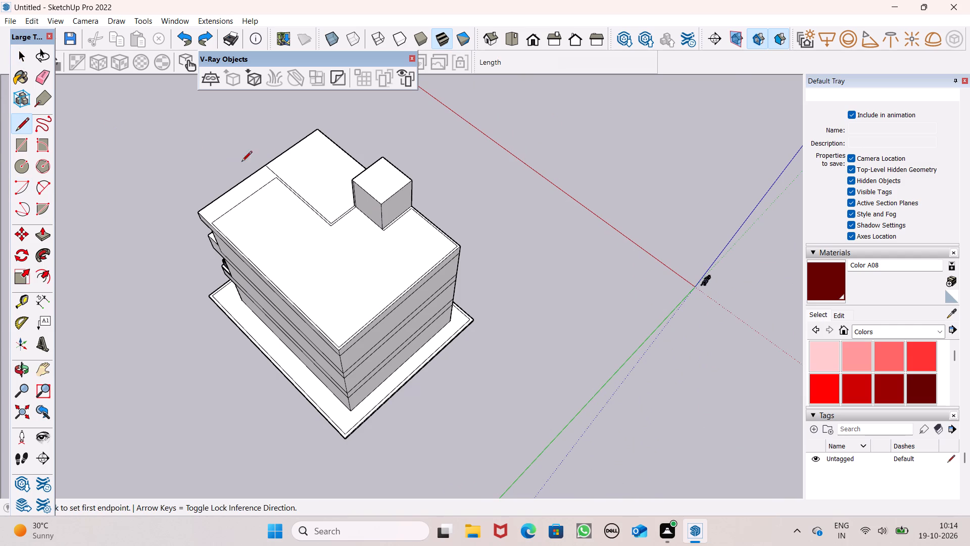
{"action": "scroll", "coordinate": [290, 149], "scroll_direction": "down", "scroll_amount": 3}
{"action": "scroll", "coordinate": [349, 187], "scroll_direction": "up", "scroll_amount": 1}
{"action": "middle_click_drag", "start_coordinate": [265, 194], "coordinate": [182, 189]}
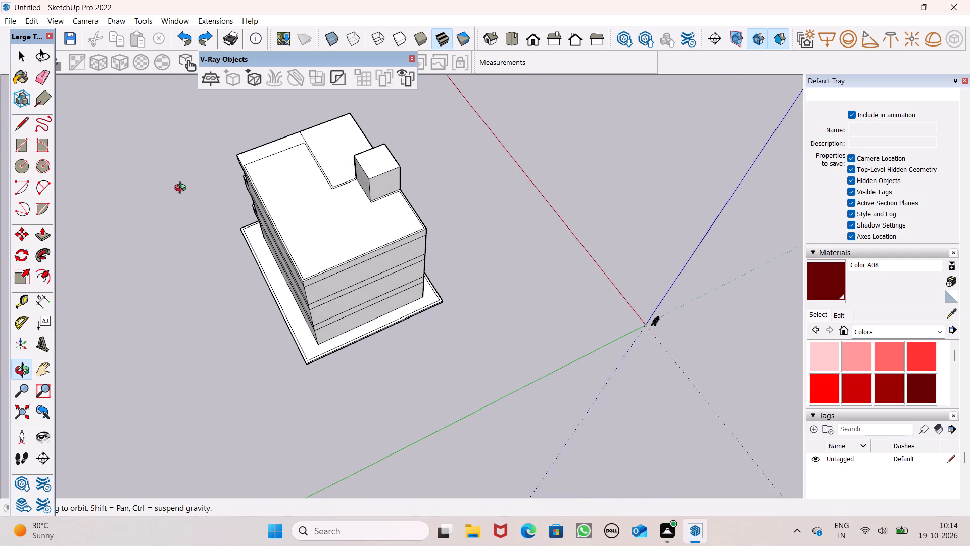
{"action": "middle_click_drag", "start_coordinate": [182, 189], "coordinate": [112, 157]}
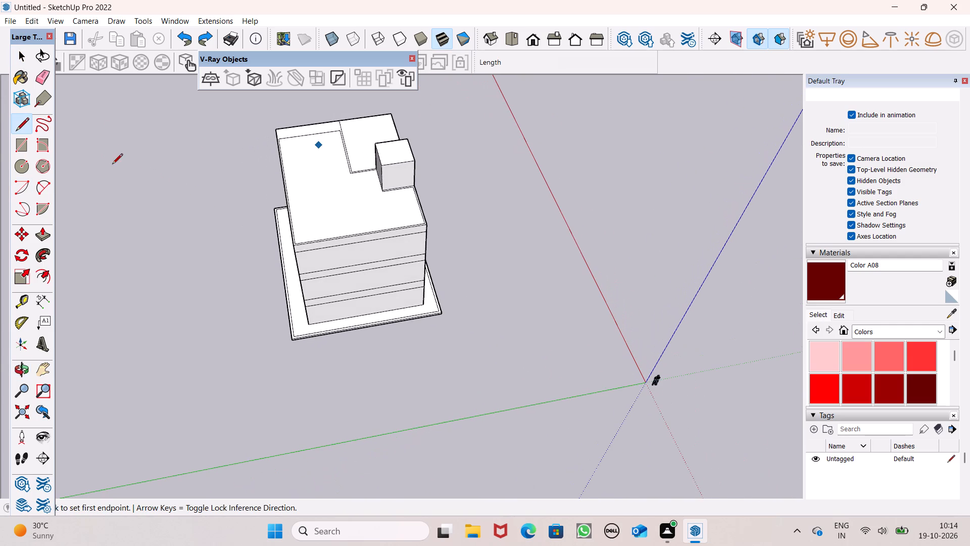
{"action": "scroll", "coordinate": [115, 198], "scroll_direction": "up", "scroll_amount": 5}
{"action": "scroll", "coordinate": [268, 231], "scroll_direction": "up", "scroll_amount": 6}
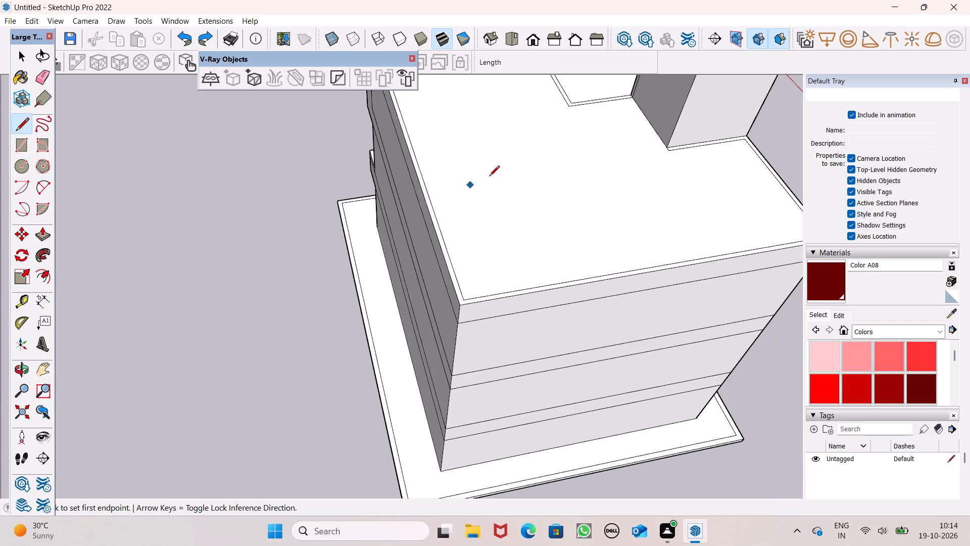
{"action": "scroll", "coordinate": [708, 150], "scroll_direction": "up", "scroll_amount": 5}
{"action": "scroll", "coordinate": [649, 156], "scroll_direction": "up", "scroll_amount": 5}
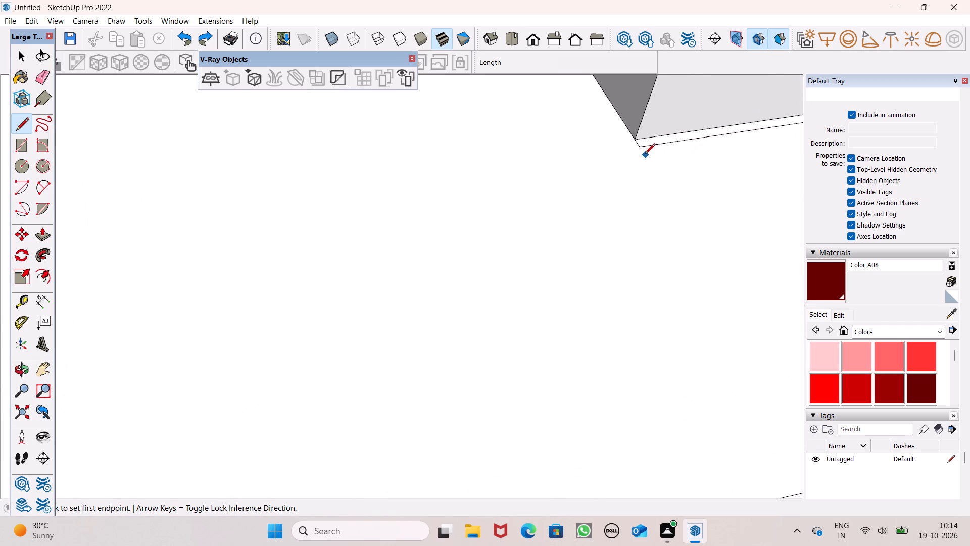
{"action": "left_click", "coordinate": [636, 139]}
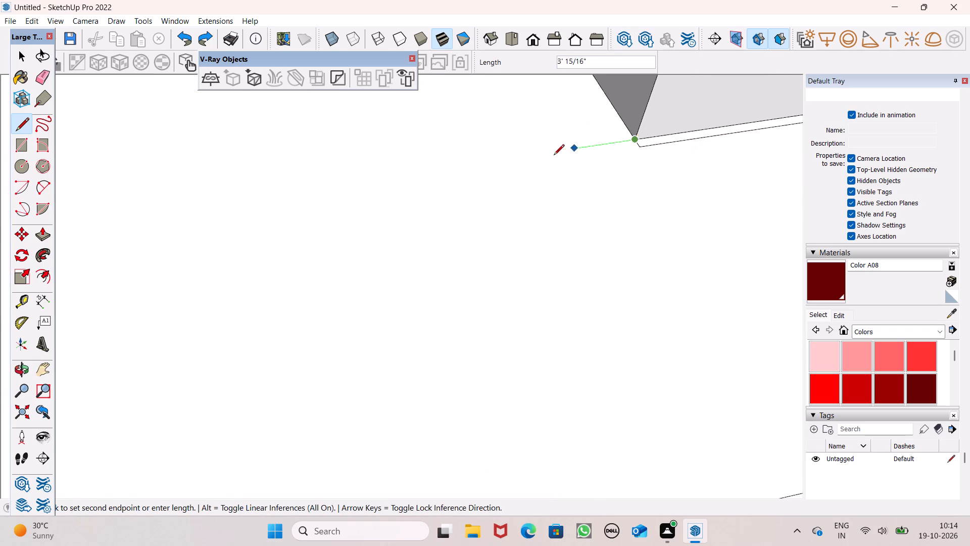
{"action": "scroll", "coordinate": [538, 159], "scroll_direction": "down", "scroll_amount": 5}
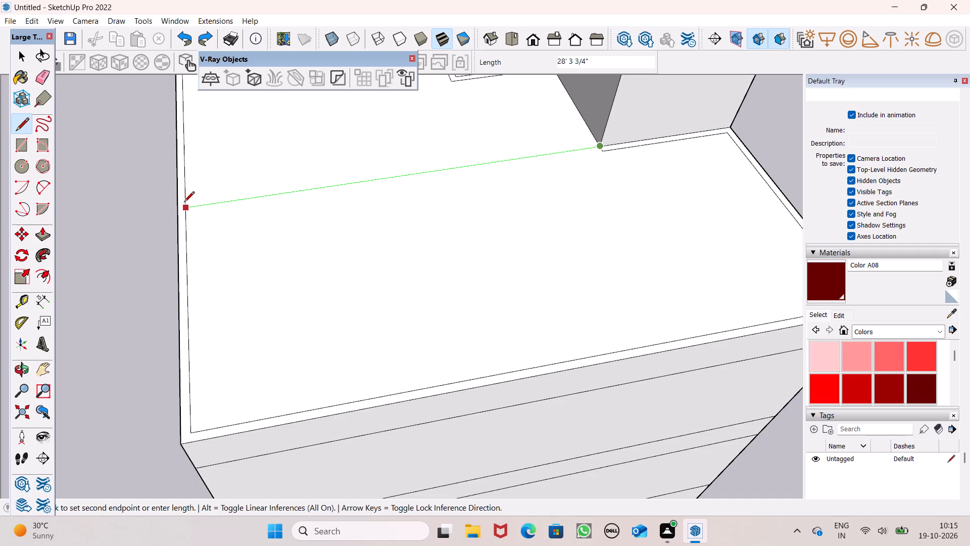
{"action": "left_click", "coordinate": [184, 203]}
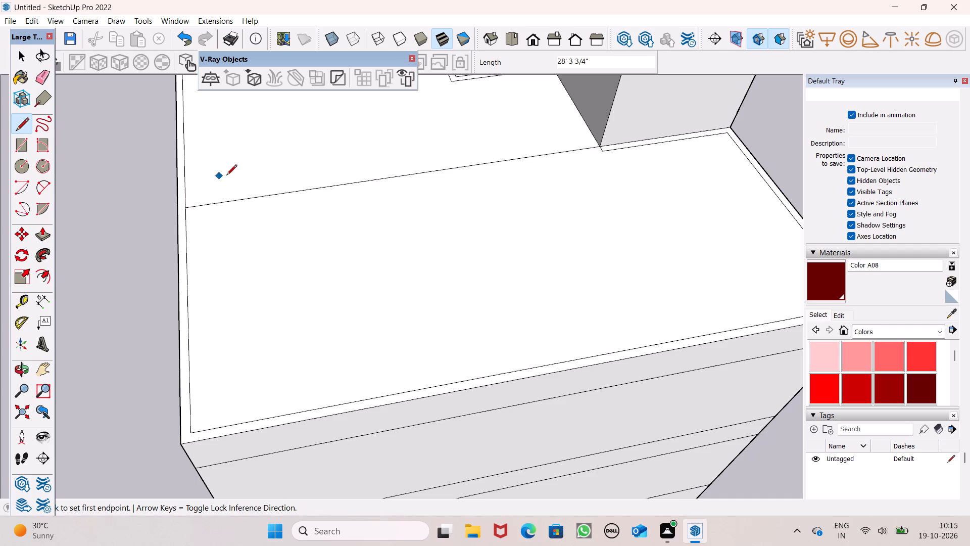
Push/Pull the roof section between the new dividing line and the perimeter strip up about 4' 2".
{"action": "scroll", "coordinate": [257, 170], "scroll_direction": "down", "scroll_amount": 2}
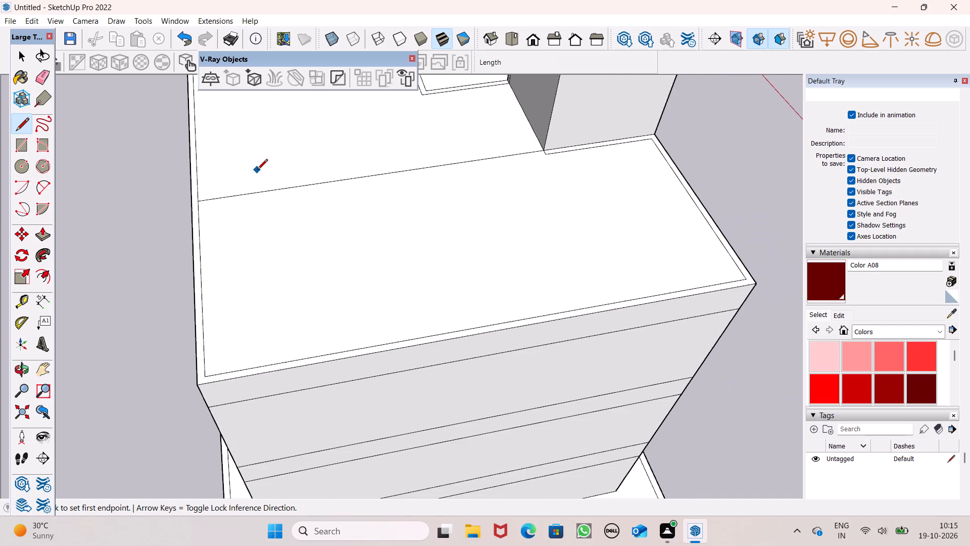
{"action": "middle_click_drag", "start_coordinate": [300, 212], "coordinate": [111, 188]}
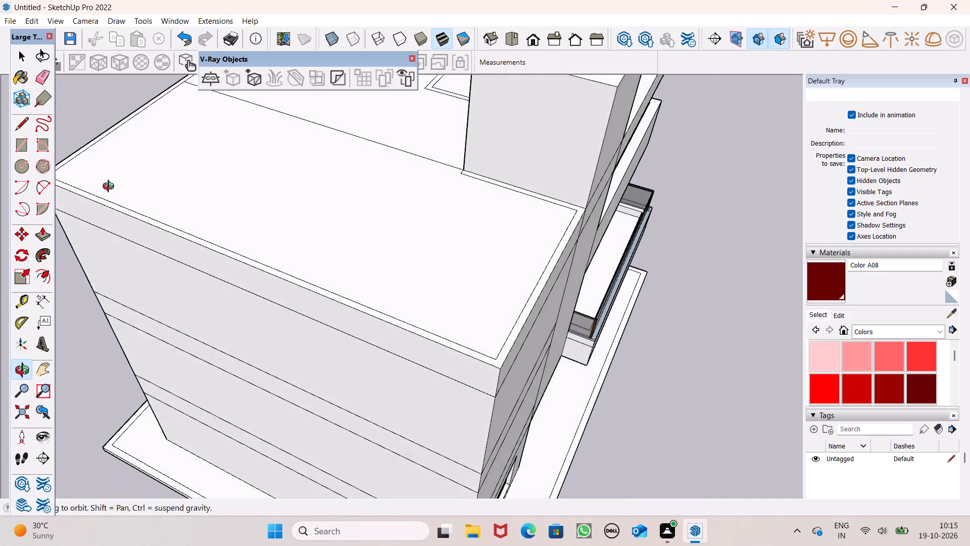
{"action": "middle_click_drag", "start_coordinate": [111, 188], "coordinate": [251, 245]}
{"action": "scroll", "coordinate": [373, 230], "scroll_direction": "up", "scroll_amount": 1}
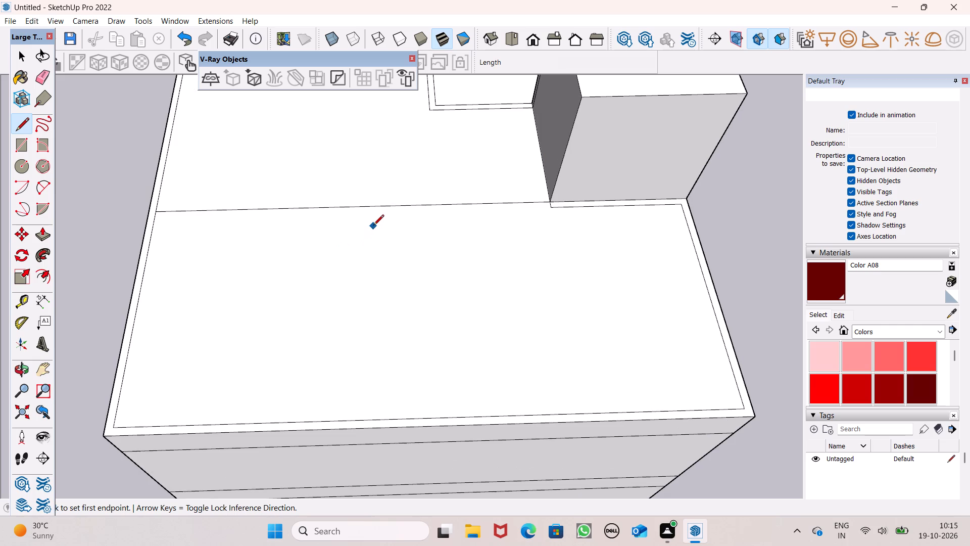
{"action": "scroll", "coordinate": [373, 225], "scroll_direction": "down", "scroll_amount": 1}
{"action": "middle_click_drag", "start_coordinate": [425, 254], "coordinate": [422, 287]}
{"action": "scroll", "coordinate": [422, 288], "scroll_direction": "up", "scroll_amount": 4}
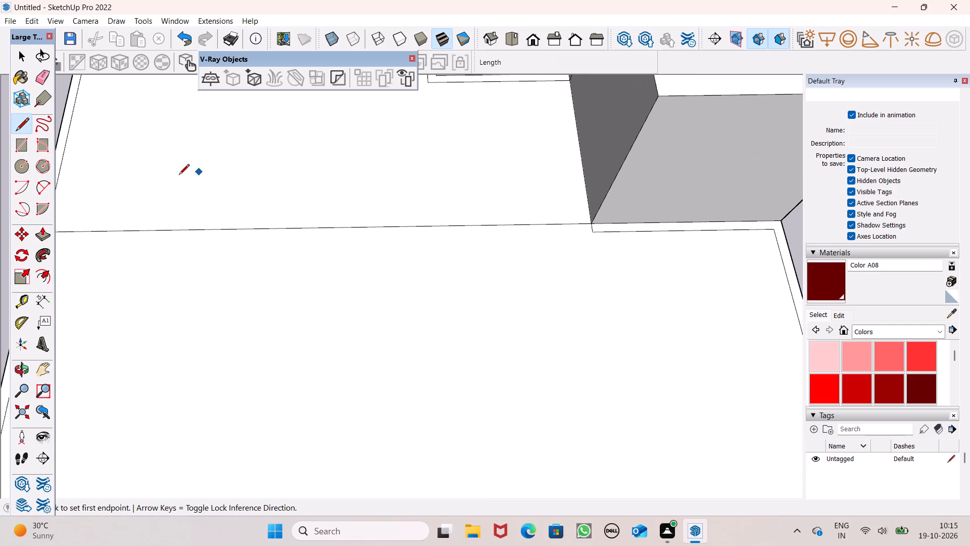
{"action": "left_click", "coordinate": [23, 129]}
{"action": "scroll", "coordinate": [370, 196], "scroll_direction": "down", "scroll_amount": 2}
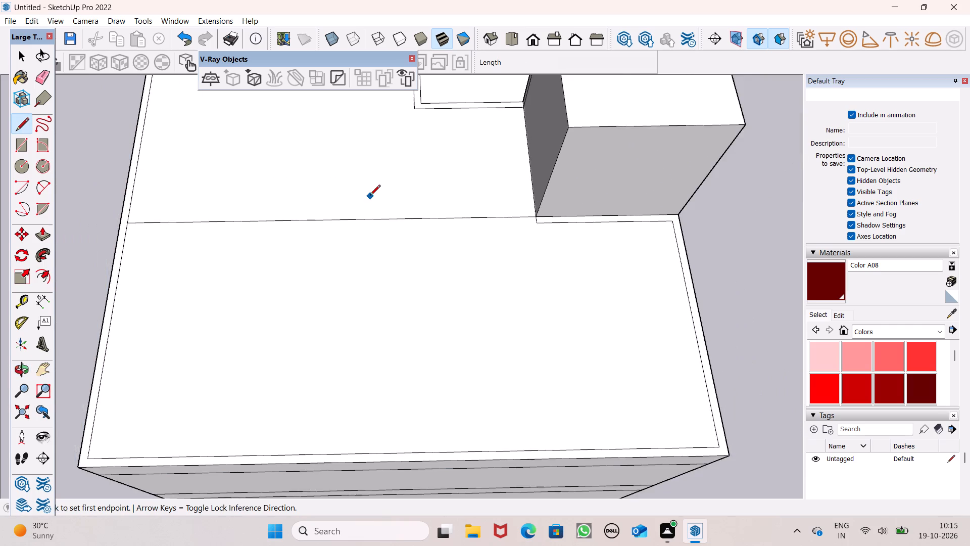
{"action": "scroll", "coordinate": [370, 196], "scroll_direction": "down", "scroll_amount": 2}
{"action": "scroll", "coordinate": [506, 221], "scroll_direction": "down", "scroll_amount": 2}
{"action": "middle_click_drag", "start_coordinate": [574, 257], "coordinate": [529, 237]}
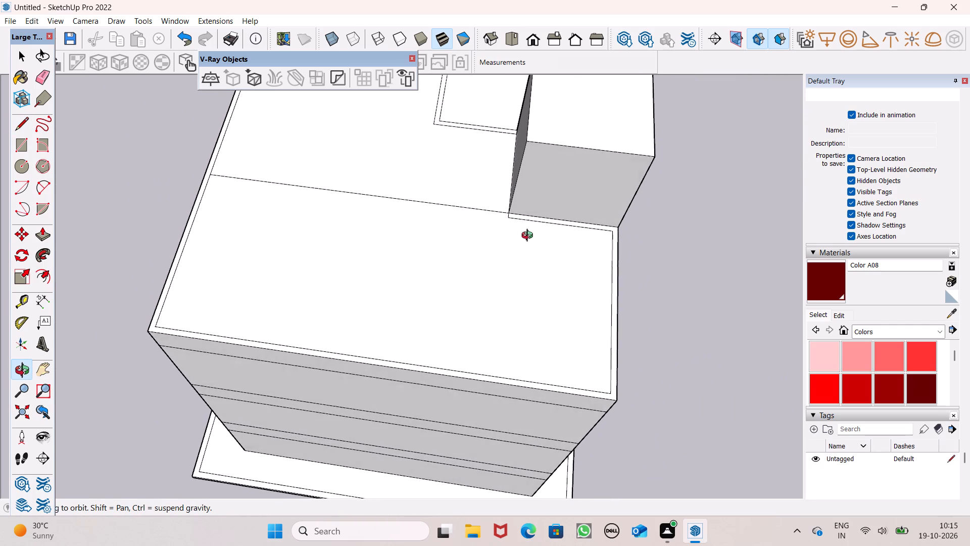
{"action": "middle_click_drag", "start_coordinate": [529, 237], "coordinate": [535, 236]}
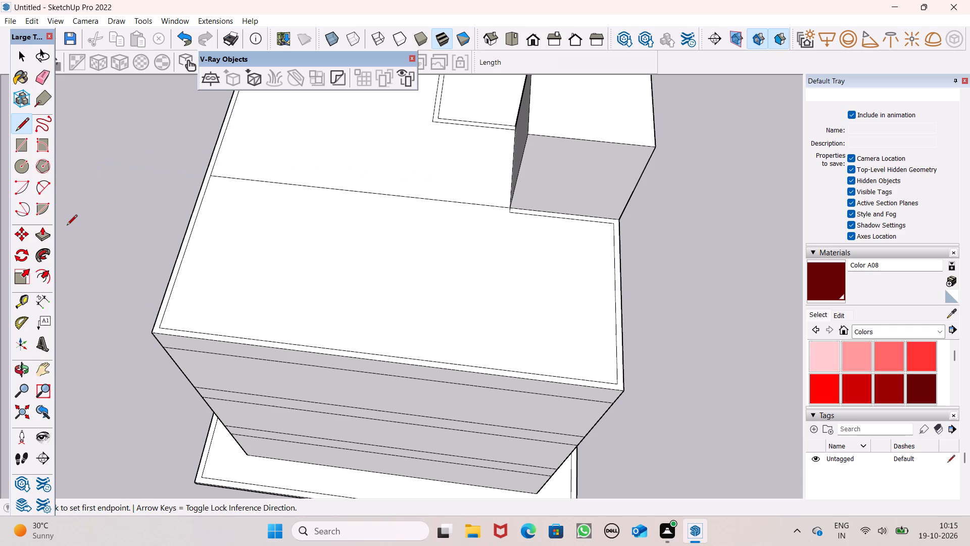
{"action": "left_click_drag", "start_coordinate": [42, 239], "coordinate": [47, 238]}
{"action": "left_click_drag", "start_coordinate": [422, 314], "coordinate": [425, 304]}
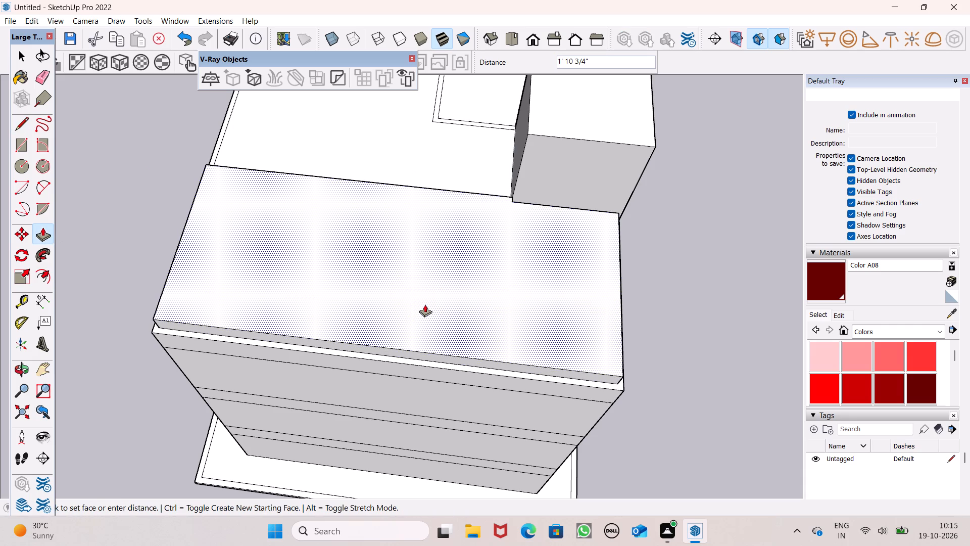
{"action": "left_click_drag", "start_coordinate": [425, 304], "coordinate": [427, 287]}
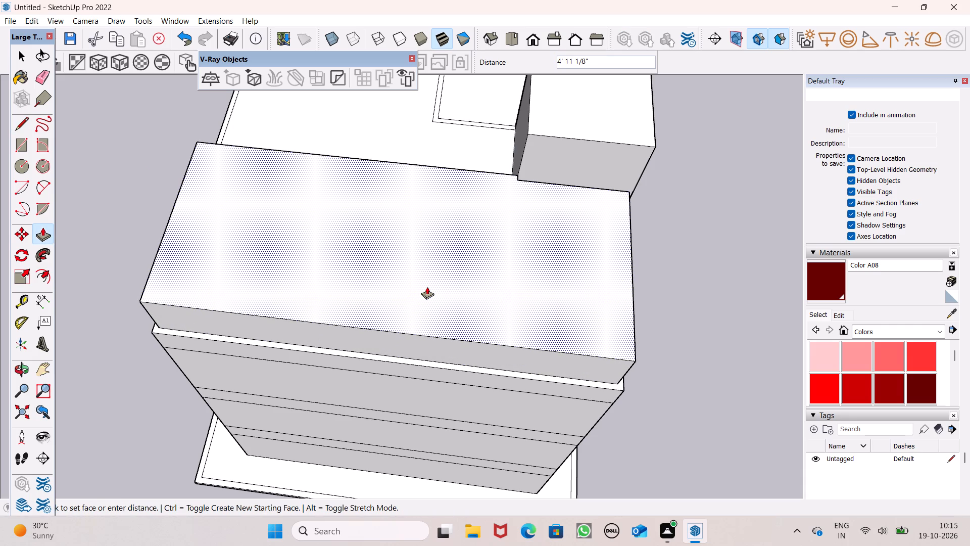
{"action": "left_click_drag", "start_coordinate": [427, 287], "coordinate": [430, 287]}
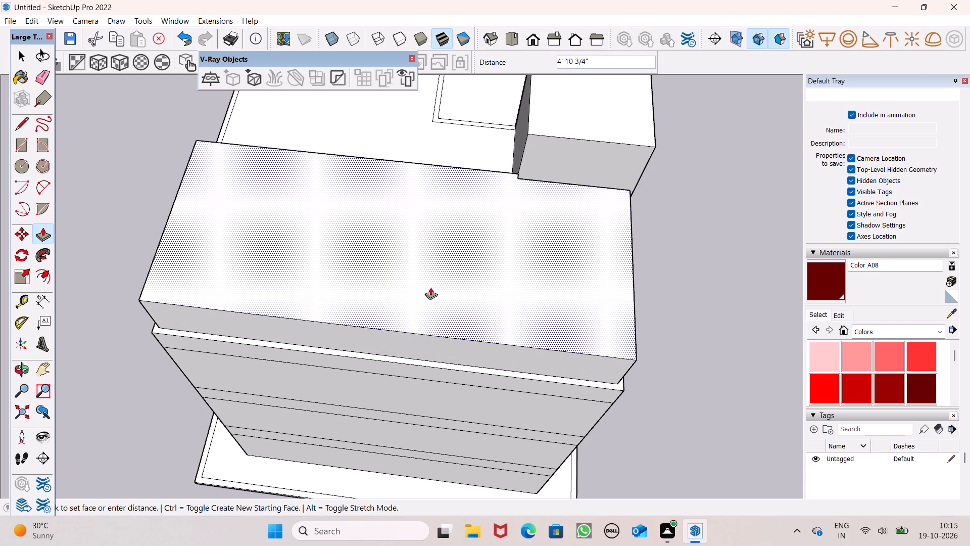
{"action": "left_click_drag", "start_coordinate": [430, 287], "coordinate": [432, 292]}
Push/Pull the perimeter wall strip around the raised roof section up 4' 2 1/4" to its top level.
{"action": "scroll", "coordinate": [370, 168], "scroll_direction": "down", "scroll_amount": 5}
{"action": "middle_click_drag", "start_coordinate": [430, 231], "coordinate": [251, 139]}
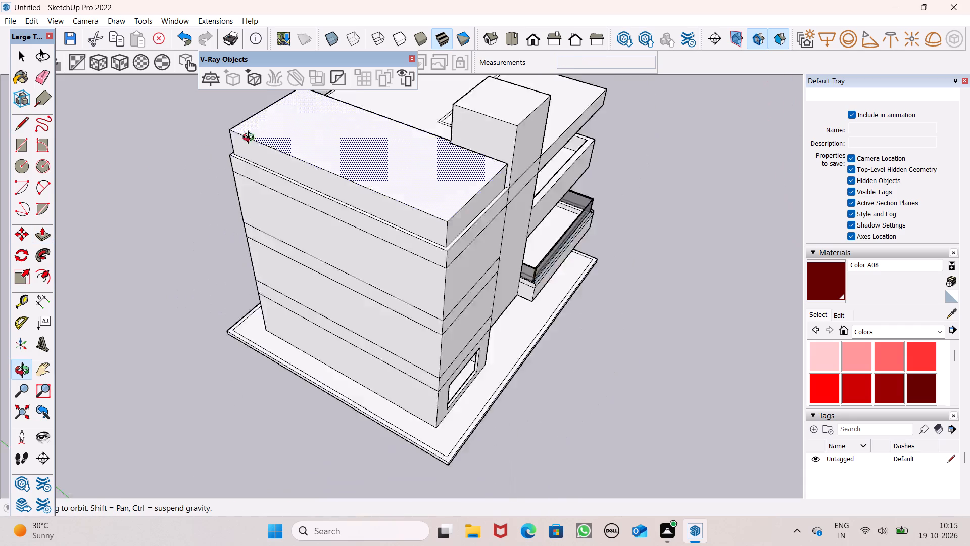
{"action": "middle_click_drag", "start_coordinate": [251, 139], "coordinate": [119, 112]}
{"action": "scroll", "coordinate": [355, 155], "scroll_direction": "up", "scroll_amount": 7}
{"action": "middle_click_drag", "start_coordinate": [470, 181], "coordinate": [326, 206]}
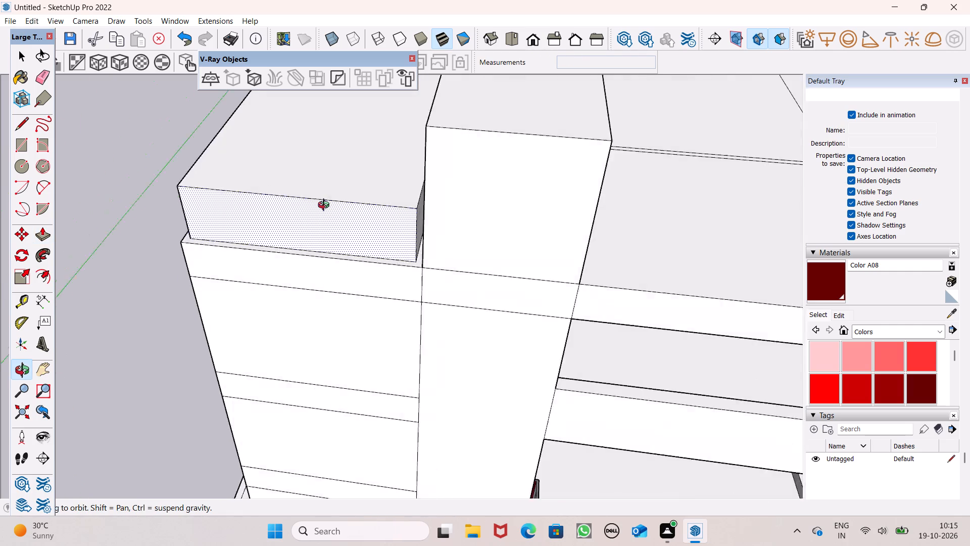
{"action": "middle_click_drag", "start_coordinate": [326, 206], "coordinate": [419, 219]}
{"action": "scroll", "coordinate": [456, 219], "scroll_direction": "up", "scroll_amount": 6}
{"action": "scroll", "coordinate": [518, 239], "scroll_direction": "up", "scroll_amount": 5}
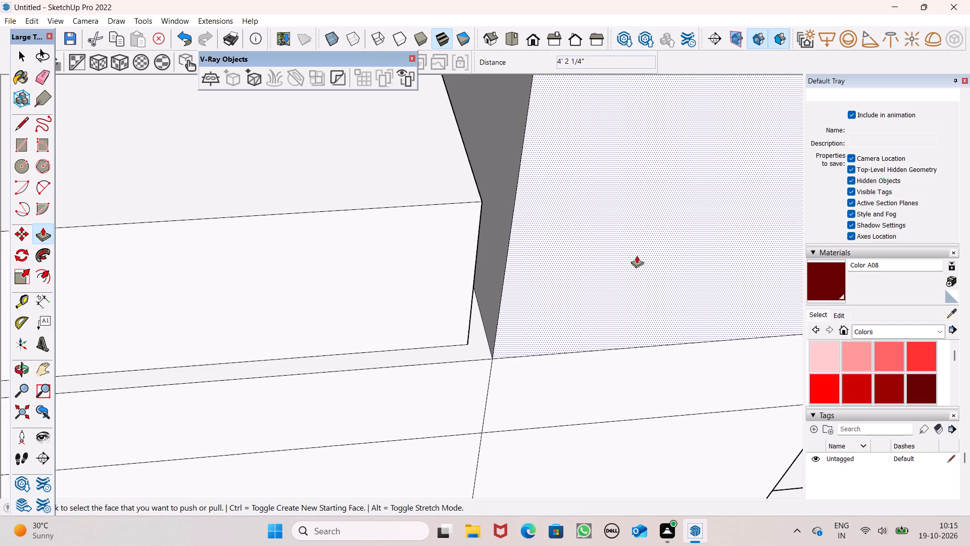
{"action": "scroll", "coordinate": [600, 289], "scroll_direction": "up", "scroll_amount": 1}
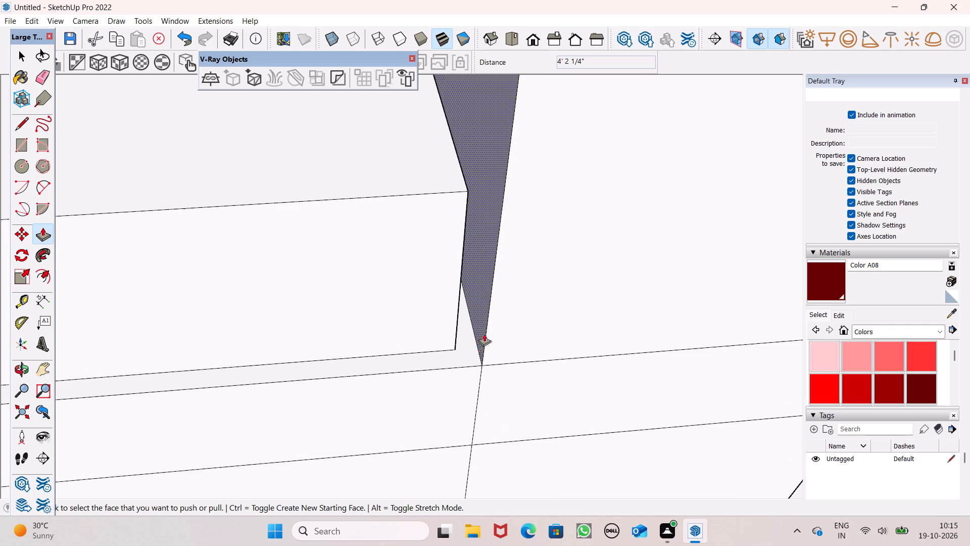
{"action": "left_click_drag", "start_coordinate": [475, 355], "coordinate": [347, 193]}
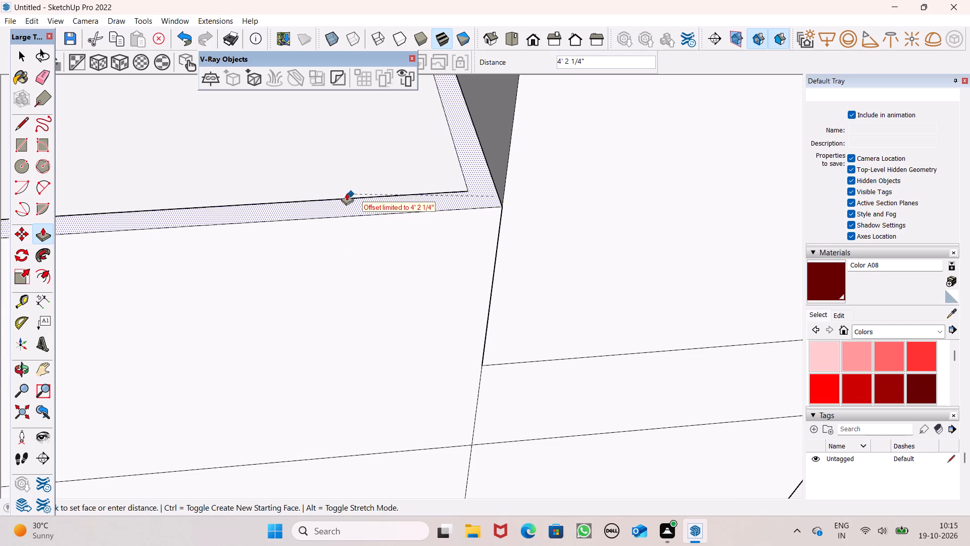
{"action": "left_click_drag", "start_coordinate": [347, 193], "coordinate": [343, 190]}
Examine the raised roof section and its perimeter strip beside the rooftop block from several angles.
{"action": "scroll", "coordinate": [537, 174], "scroll_direction": "down", "scroll_amount": 15}
{"action": "middle_click_drag", "start_coordinate": [575, 215], "coordinate": [521, 177]}
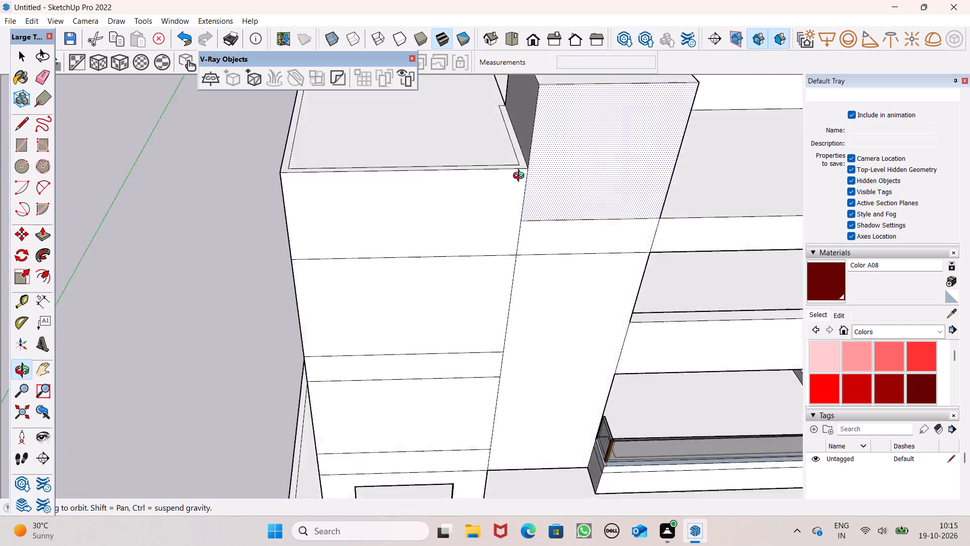
{"action": "middle_click_drag", "start_coordinate": [521, 177], "coordinate": [473, 143]}
{"action": "scroll", "coordinate": [514, 153], "scroll_direction": "down", "scroll_amount": 7}
{"action": "middle_click_drag", "start_coordinate": [510, 183], "coordinate": [547, 146]}
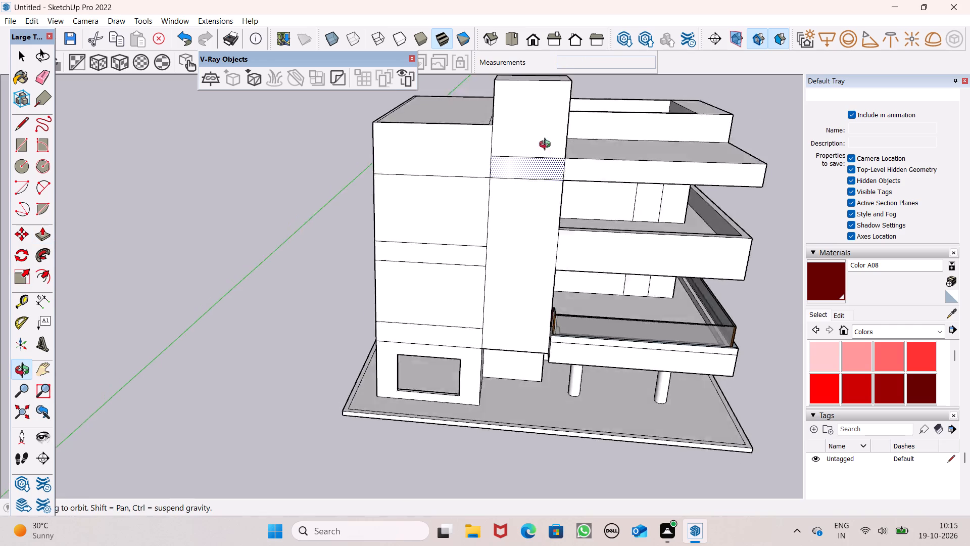
{"action": "middle_click_drag", "start_coordinate": [547, 146], "coordinate": [576, 174]}
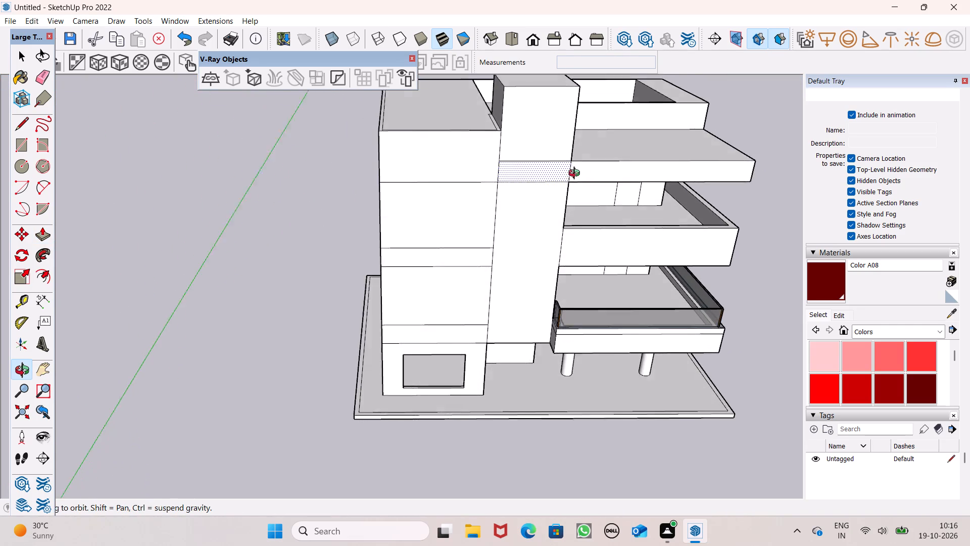
{"action": "middle_click_drag", "start_coordinate": [576, 174], "coordinate": [575, 174]}
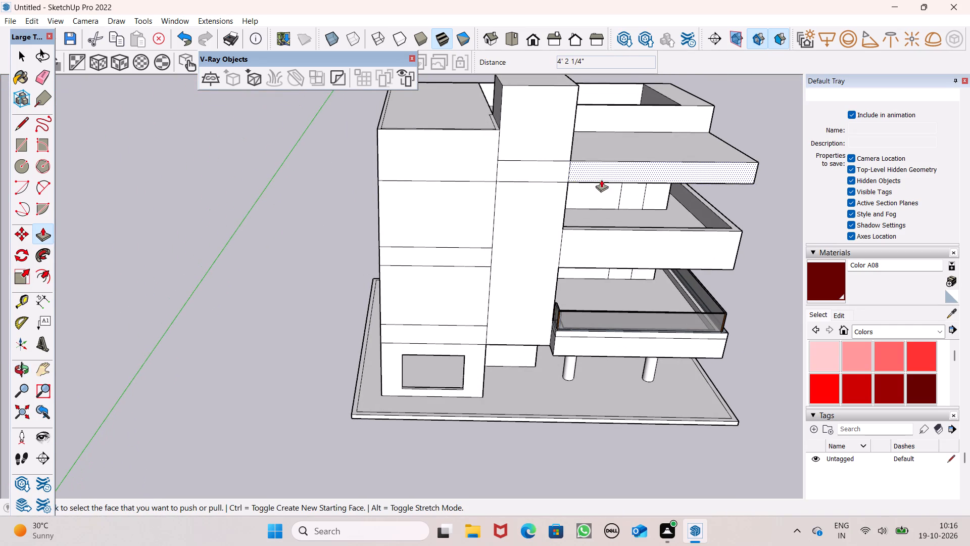
{"action": "scroll", "coordinate": [598, 175], "scroll_direction": "down", "scroll_amount": 2}
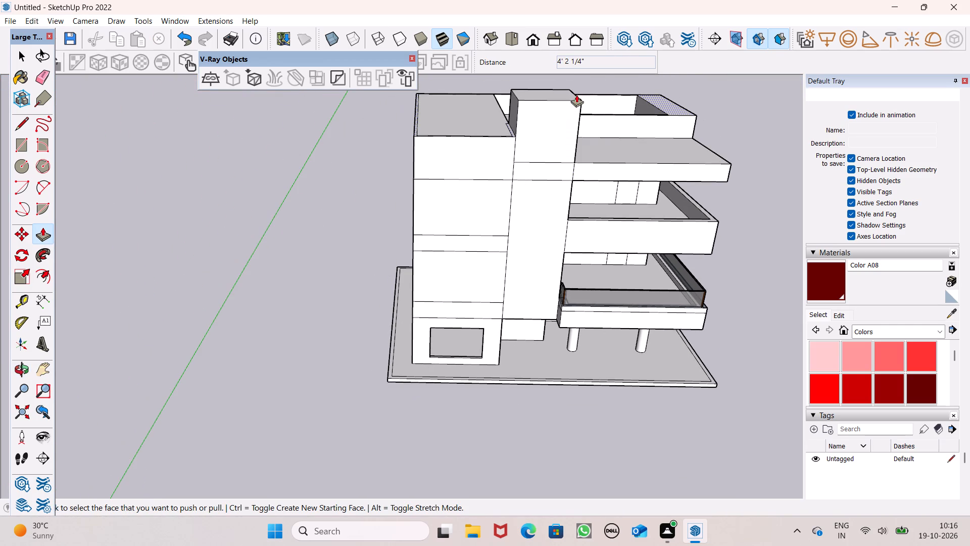
{"action": "scroll", "coordinate": [568, 110], "scroll_direction": "down", "scroll_amount": 2}
{"action": "middle_click_drag", "start_coordinate": [569, 106], "coordinate": [488, 47]}
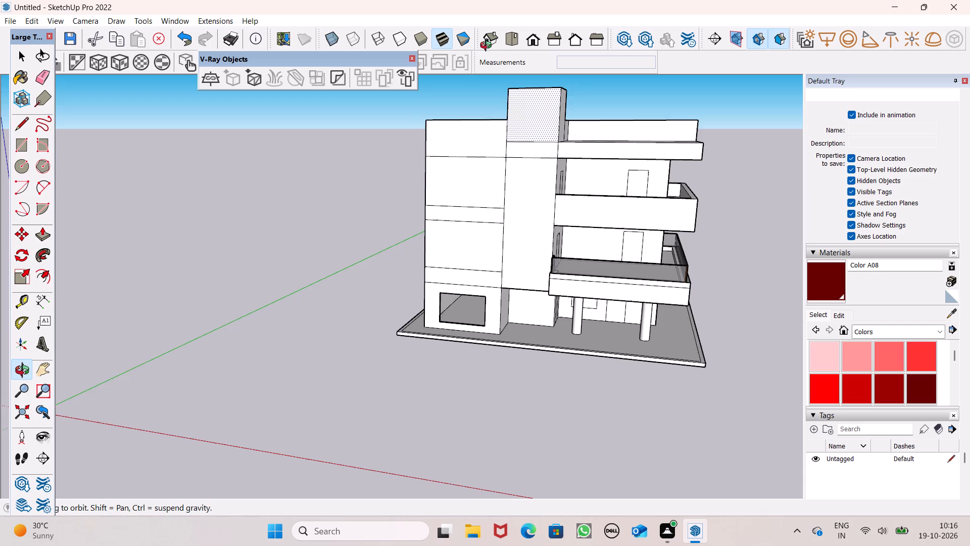
{"action": "middle_click_drag", "start_coordinate": [488, 47], "coordinate": [645, 114]}
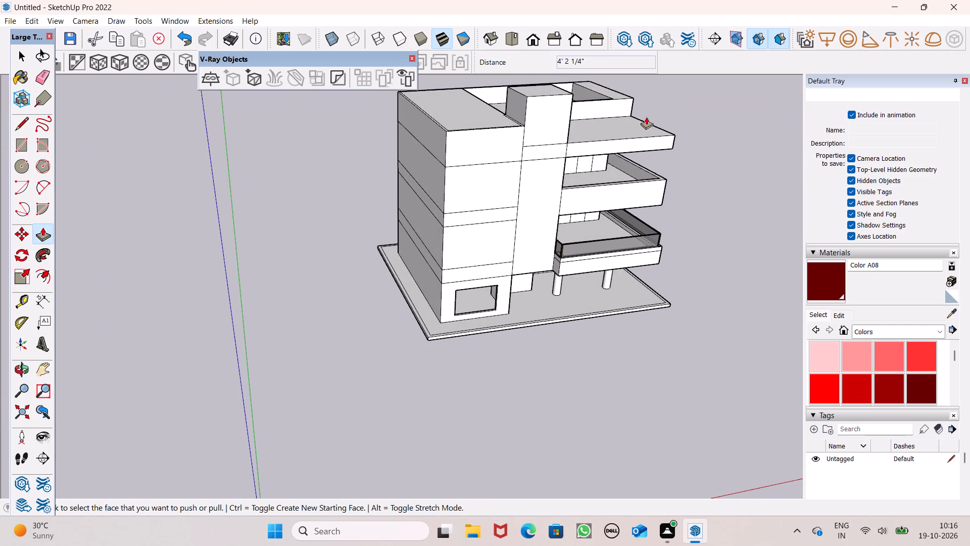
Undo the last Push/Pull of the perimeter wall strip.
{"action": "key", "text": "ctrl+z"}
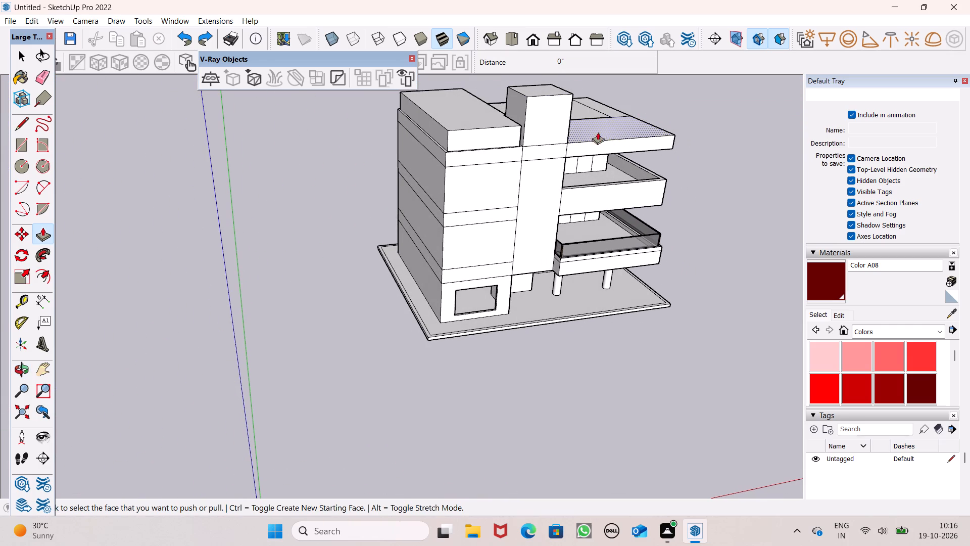
Push/Pull the top face of the raised roof section down about 4 13/16".
{"action": "scroll", "coordinate": [519, 138], "scroll_direction": "up", "scroll_amount": 1}
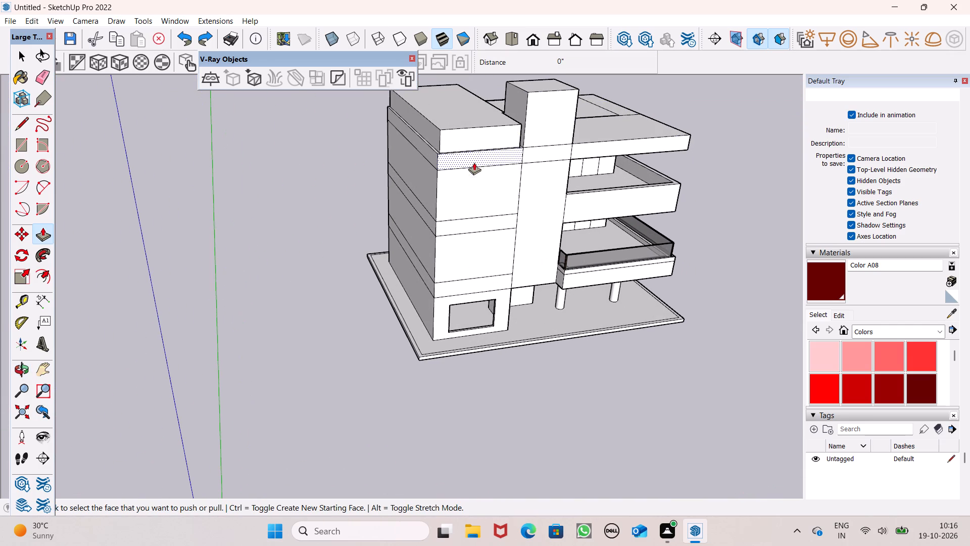
{"action": "scroll", "coordinate": [450, 123], "scroll_direction": "up", "scroll_amount": 6}
{"action": "middle_click_drag", "start_coordinate": [563, 145], "coordinate": [477, 145]}
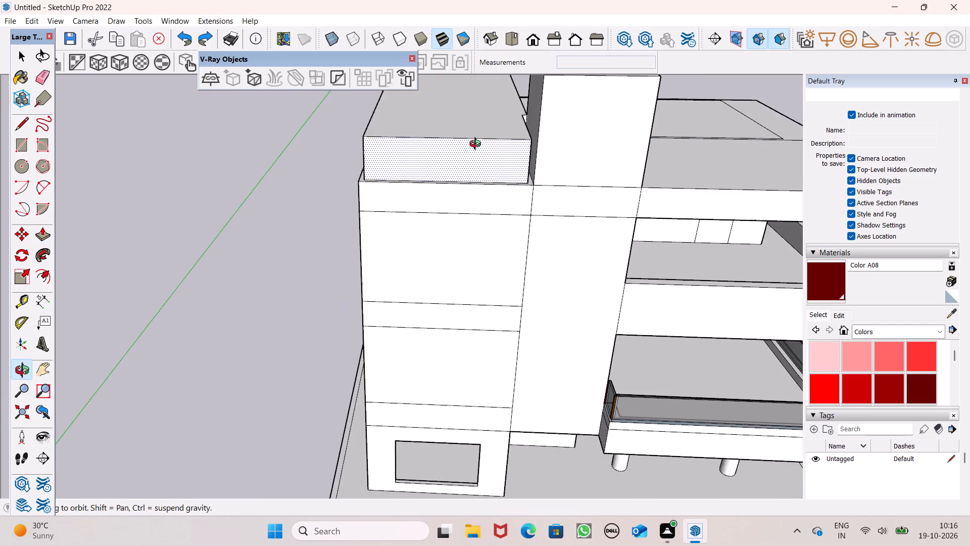
{"action": "middle_click_drag", "start_coordinate": [477, 145], "coordinate": [519, 164]}
{"action": "scroll", "coordinate": [479, 141], "scroll_direction": "up", "scroll_amount": 1}
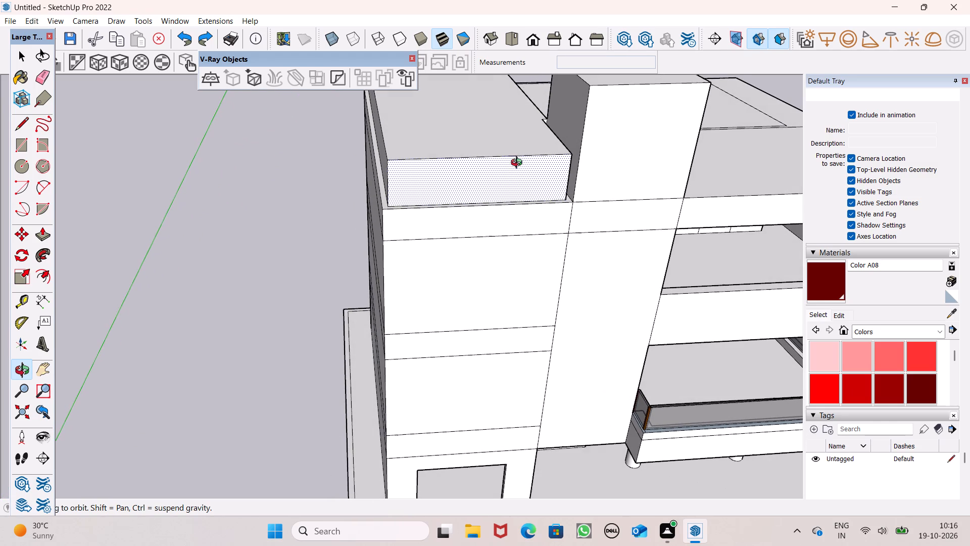
{"action": "middle_click_drag", "start_coordinate": [519, 164], "coordinate": [514, 167]}
{"action": "scroll", "coordinate": [509, 158], "scroll_direction": "up", "scroll_amount": 3}
{"action": "left_click_drag", "start_coordinate": [508, 148], "coordinate": [509, 152]}
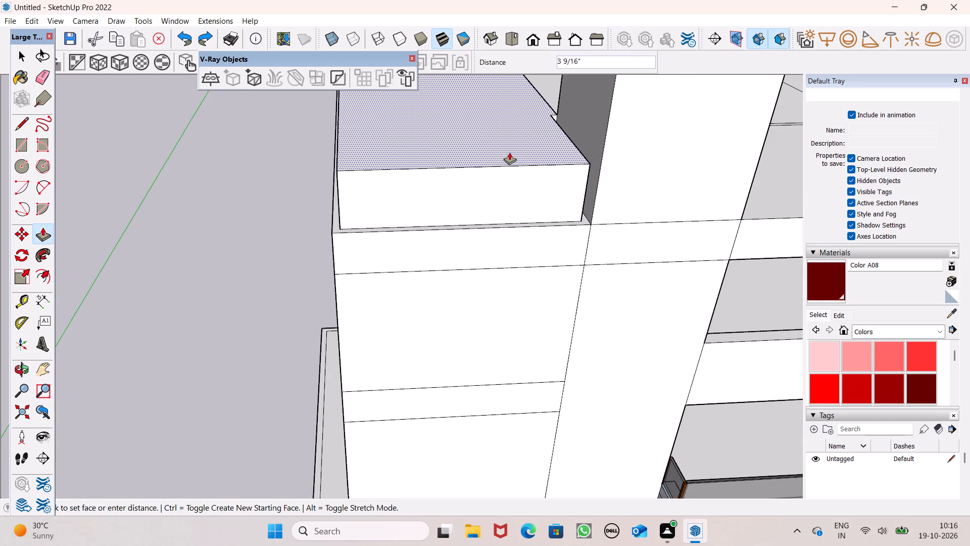
{"action": "left_click_drag", "start_coordinate": [509, 152], "coordinate": [509, 154]}
Push/Pull the perimeter wall strip around the raised roof section up 3' 9 7/16" to match its top face.
{"action": "middle_click_drag", "start_coordinate": [634, 177], "coordinate": [576, 187]}
{"action": "scroll", "coordinate": [604, 185], "scroll_direction": "up", "scroll_amount": 1}
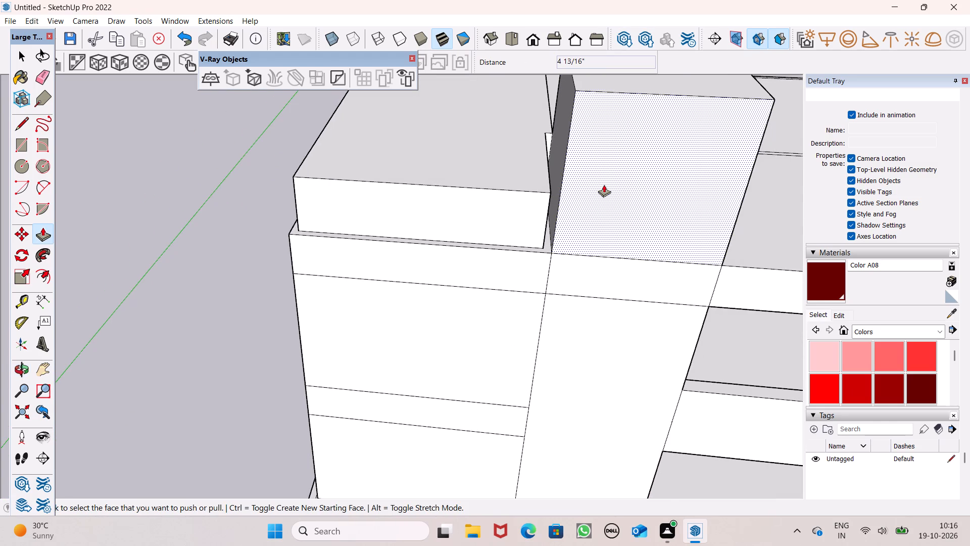
{"action": "scroll", "coordinate": [604, 185], "scroll_direction": "up", "scroll_amount": 5}
{"action": "scroll", "coordinate": [586, 196], "scroll_direction": "down", "scroll_amount": 1}
{"action": "middle_click_drag", "start_coordinate": [586, 201], "coordinate": [595, 233]}
{"action": "scroll", "coordinate": [542, 209], "scroll_direction": "down", "scroll_amount": 4}
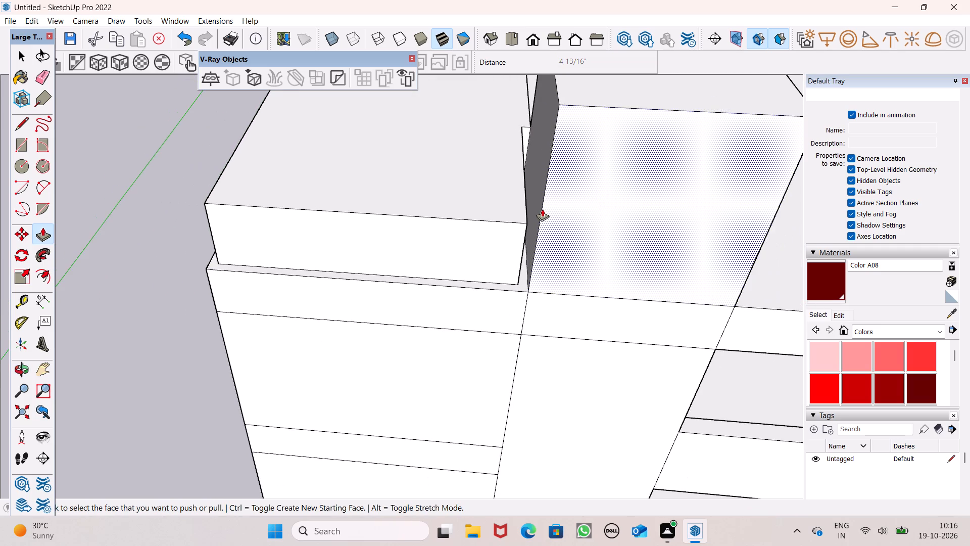
{"action": "scroll", "coordinate": [541, 211], "scroll_direction": "up", "scroll_amount": 1}
{"action": "middle_click_drag", "start_coordinate": [557, 223], "coordinate": [587, 235]}
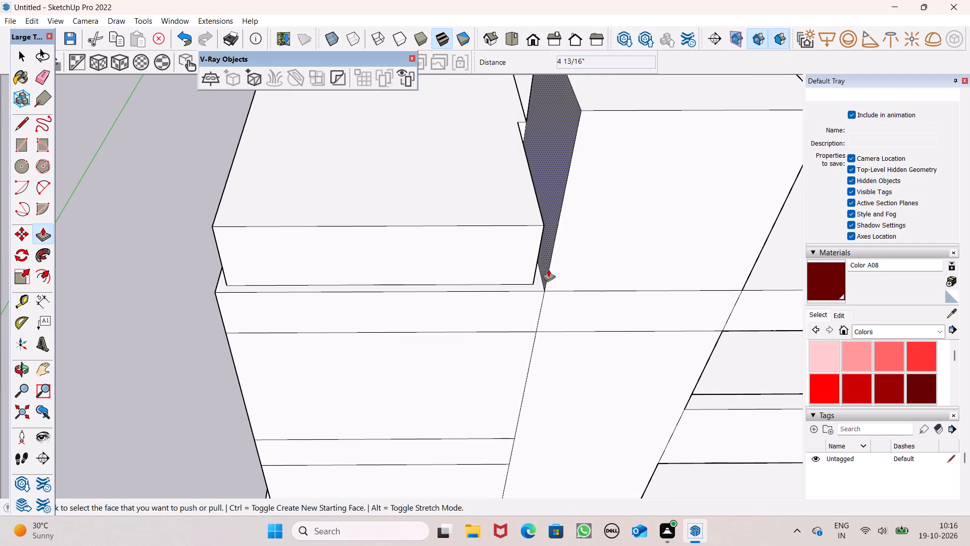
{"action": "left_click_drag", "start_coordinate": [537, 282], "coordinate": [458, 221]}
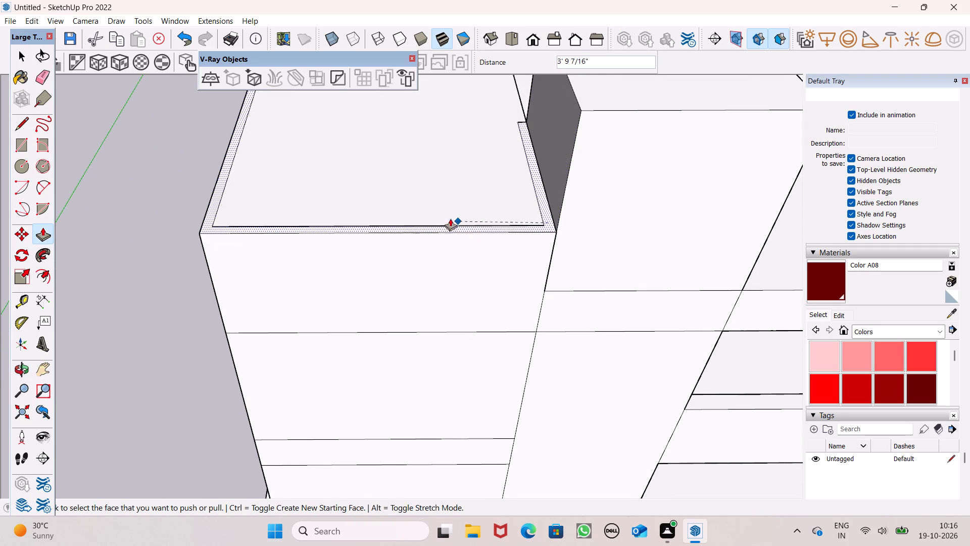
Examine the building's side elevation, including the raised roof section, rooftop block, canopies and window openings.
{"action": "scroll", "coordinate": [390, 150], "scroll_direction": "down", "scroll_amount": 8}
{"action": "middle_click_drag", "start_coordinate": [433, 186], "coordinate": [431, 97]}
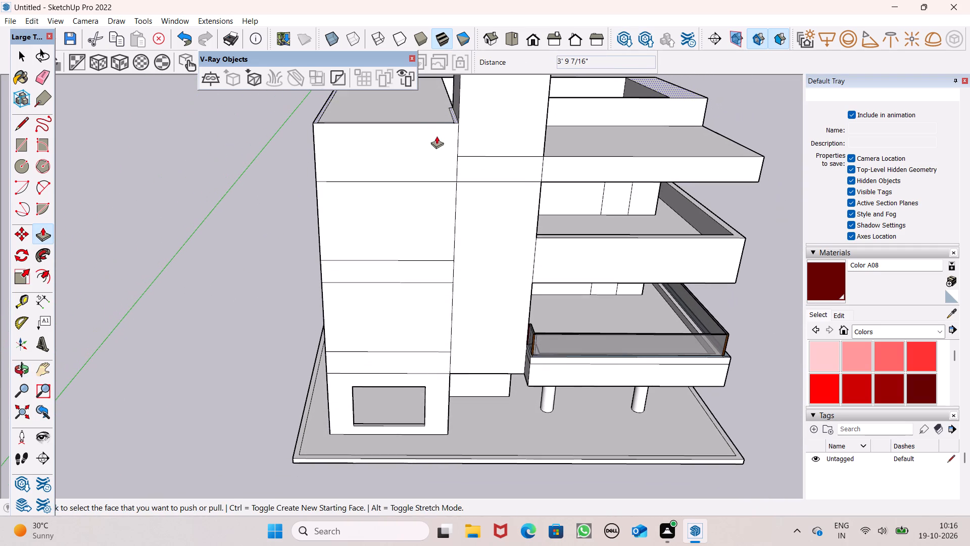
{"action": "key", "text": "space"}
{"action": "scroll", "coordinate": [424, 151], "scroll_direction": "down", "scroll_amount": 3}
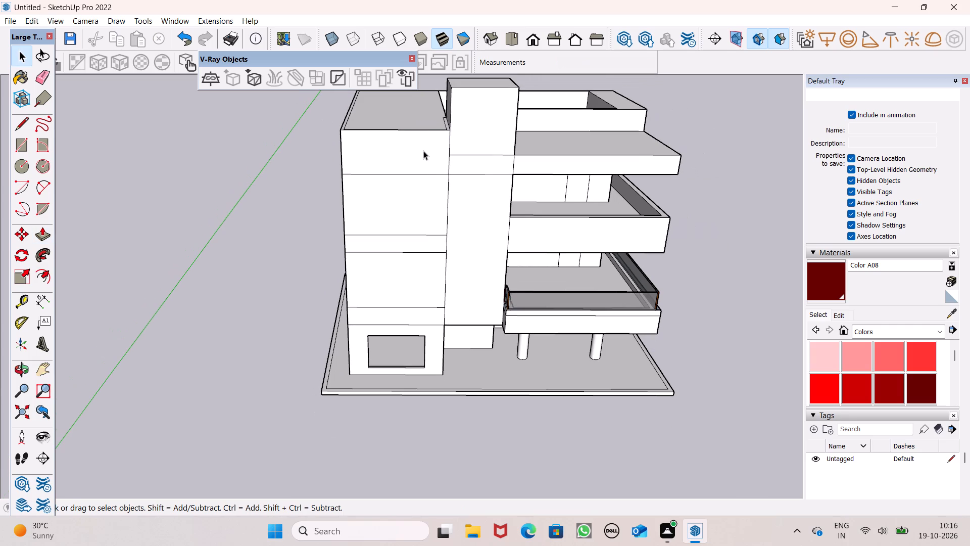
{"action": "scroll", "coordinate": [424, 169], "scroll_direction": "down", "scroll_amount": 3}
{"action": "middle_click_drag", "start_coordinate": [444, 167], "coordinate": [419, 79]}
{"action": "scroll", "coordinate": [438, 104], "scroll_direction": "up", "scroll_amount": 1}
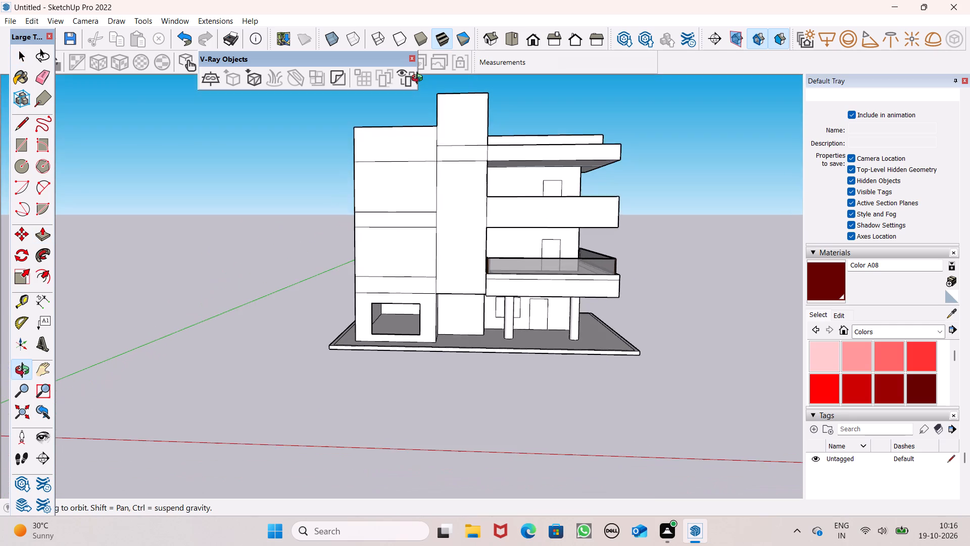
{"action": "middle_click_drag", "start_coordinate": [419, 79], "coordinate": [419, 79]}
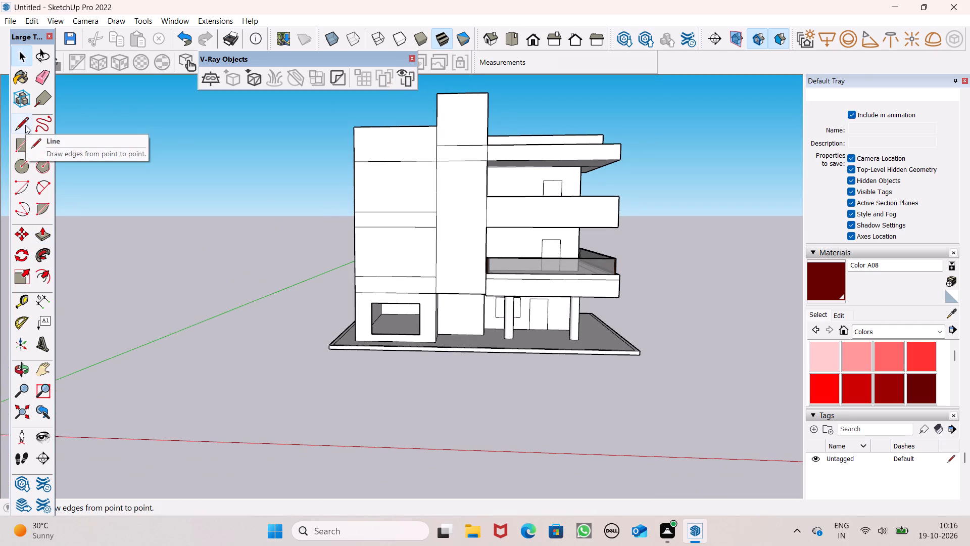
Erase the four horizontal edges across the tall side wall face, keeping the edge just above the ground-floor window opening.
{"action": "left_click", "coordinate": [25, 125]}
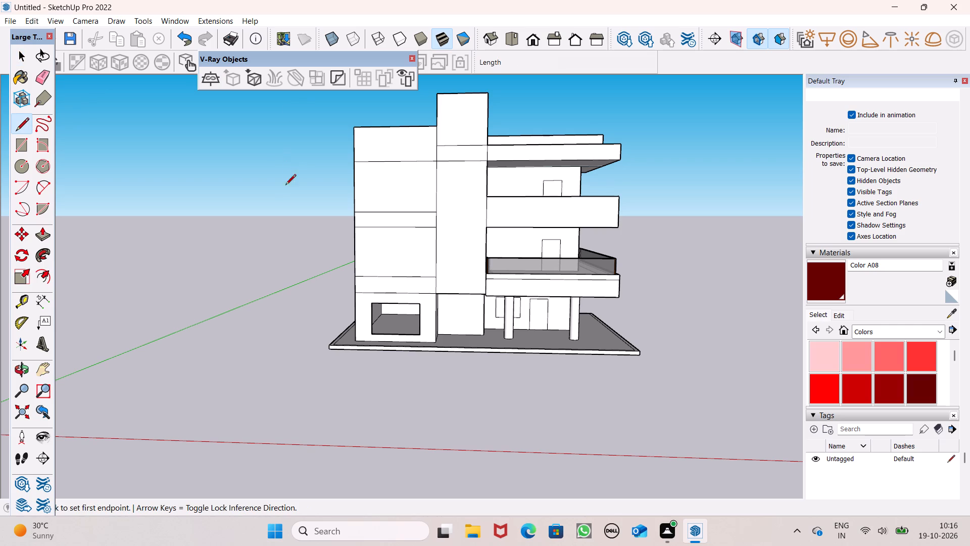
{"action": "scroll", "coordinate": [332, 272], "scroll_direction": "up", "scroll_amount": 3}
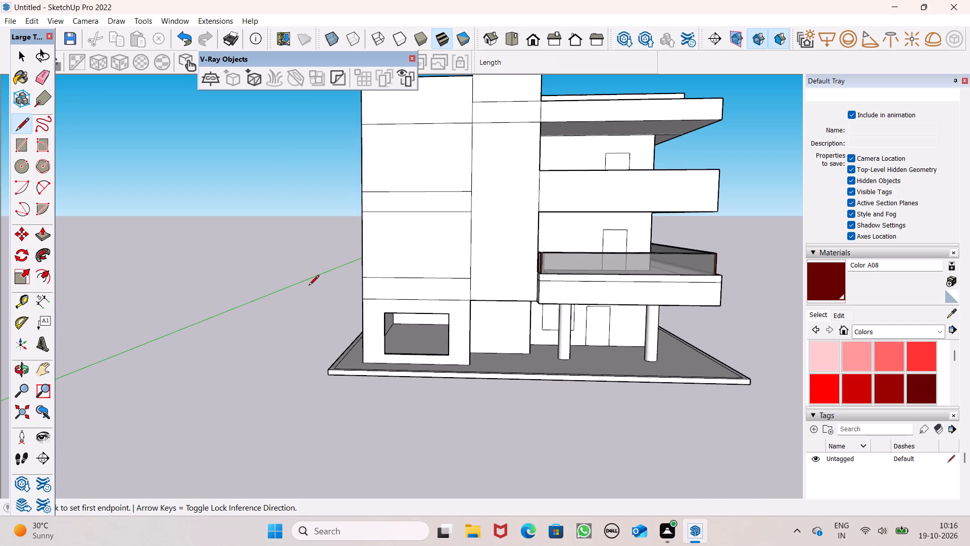
{"action": "scroll", "coordinate": [309, 286], "scroll_direction": "up", "scroll_amount": 6}
{"action": "scroll", "coordinate": [473, 302], "scroll_direction": "up", "scroll_amount": 1}
{"action": "scroll", "coordinate": [517, 328], "scroll_direction": "up", "scroll_amount": 1}
{"action": "middle_click_drag", "start_coordinate": [517, 328], "coordinate": [519, 329]}
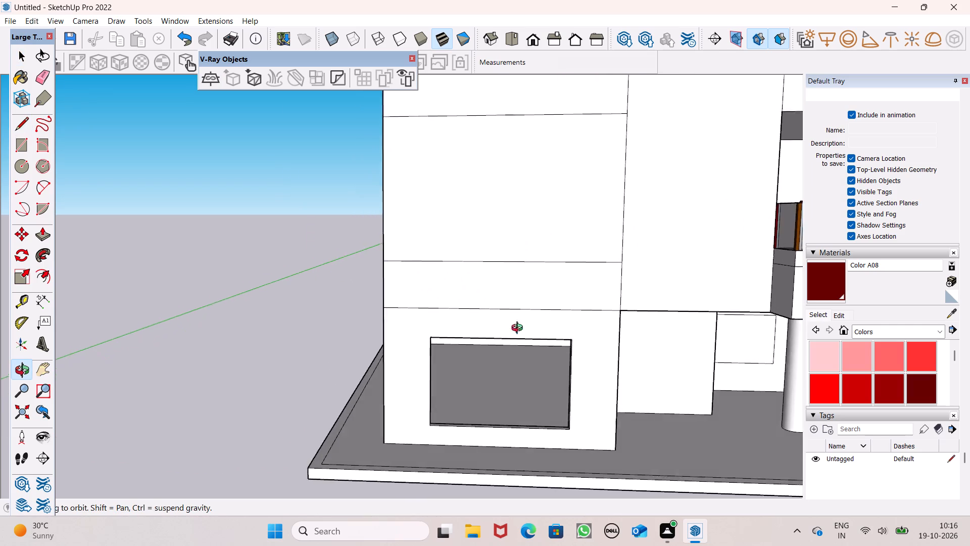
{"action": "middle_click_drag", "start_coordinate": [519, 329], "coordinate": [451, 220]}
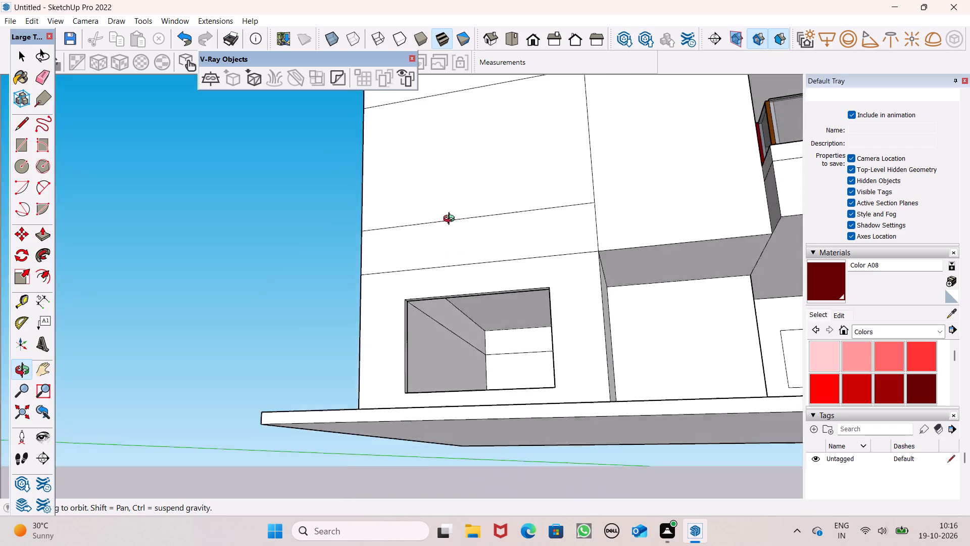
{"action": "middle_click_drag", "start_coordinate": [451, 220], "coordinate": [516, 353]}
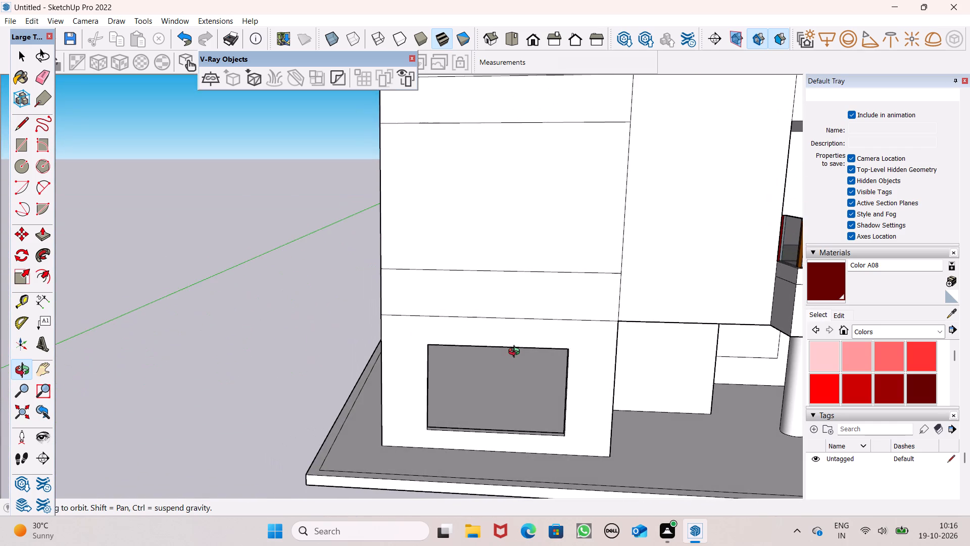
{"action": "middle_click_drag", "start_coordinate": [516, 353], "coordinate": [530, 364]}
{"action": "scroll", "coordinate": [525, 346], "scroll_direction": "up", "scroll_amount": 1}
{"action": "scroll", "coordinate": [472, 284], "scroll_direction": "down", "scroll_amount": 6}
{"action": "scroll", "coordinate": [441, 540], "scroll_direction": "down", "scroll_amount": 3}
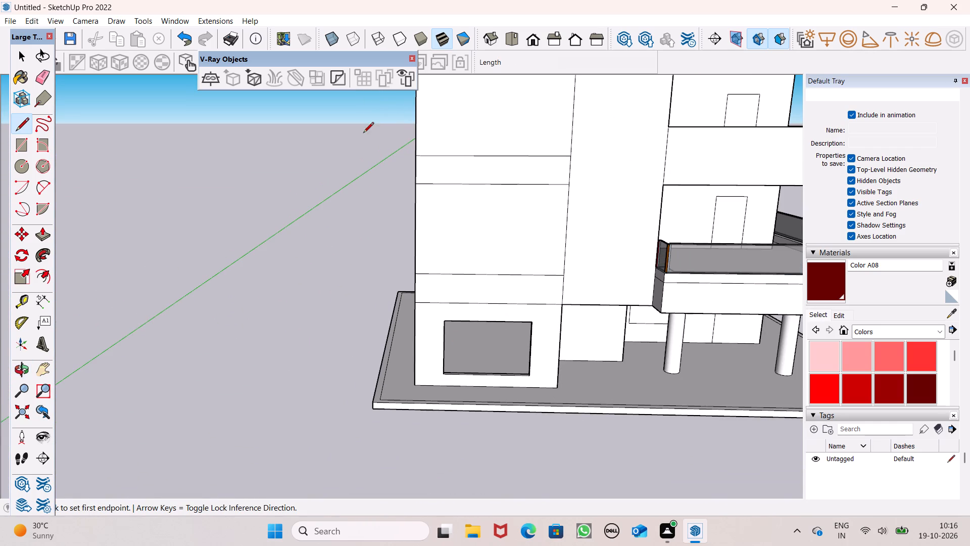
{"action": "scroll", "coordinate": [363, 133], "scroll_direction": "down", "scroll_amount": 5}
{"action": "scroll", "coordinate": [371, 222], "scroll_direction": "down", "scroll_amount": 4}
{"action": "scroll", "coordinate": [449, 138], "scroll_direction": "up", "scroll_amount": 6}
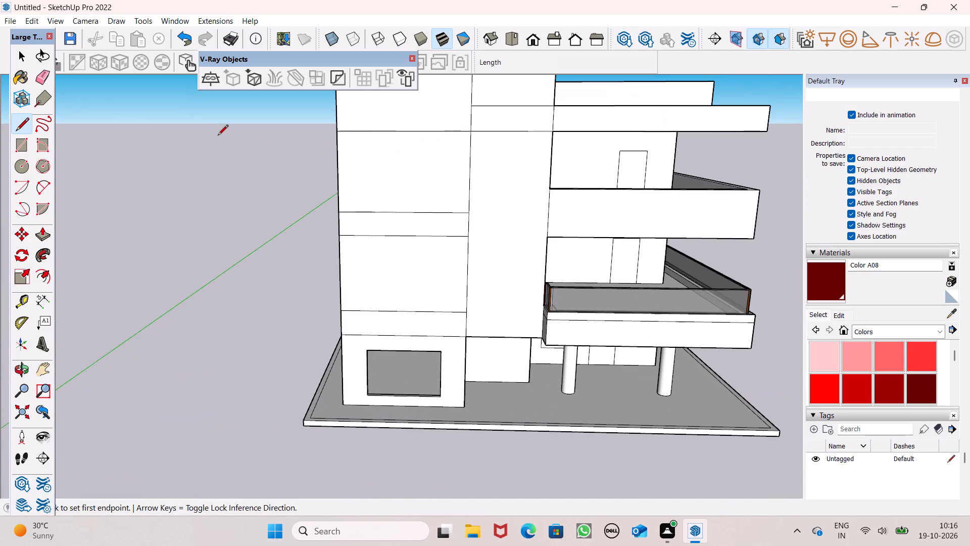
{"action": "left_click", "coordinate": [40, 80]}
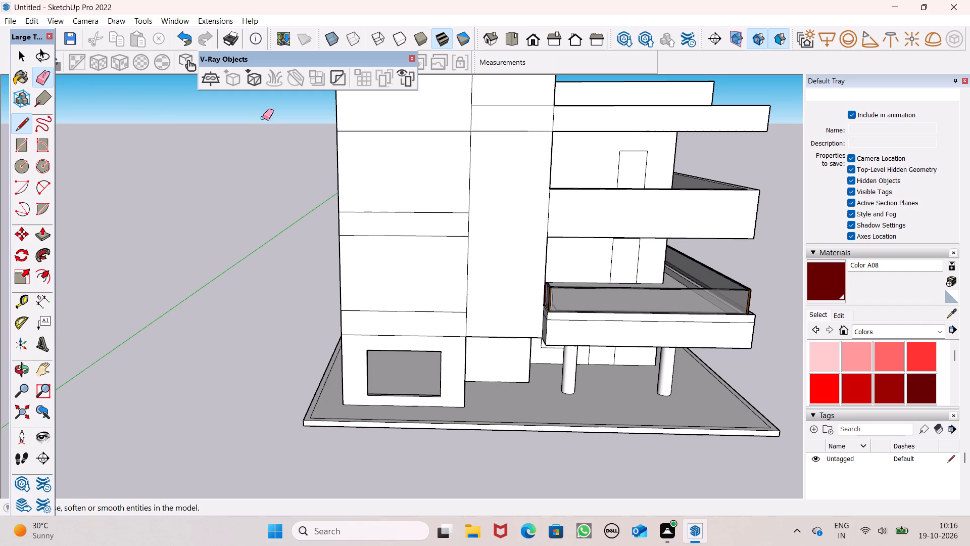
{"action": "left_click_drag", "start_coordinate": [371, 126], "coordinate": [380, 146]}
{"action": "left_click_drag", "start_coordinate": [395, 188], "coordinate": [401, 280]}
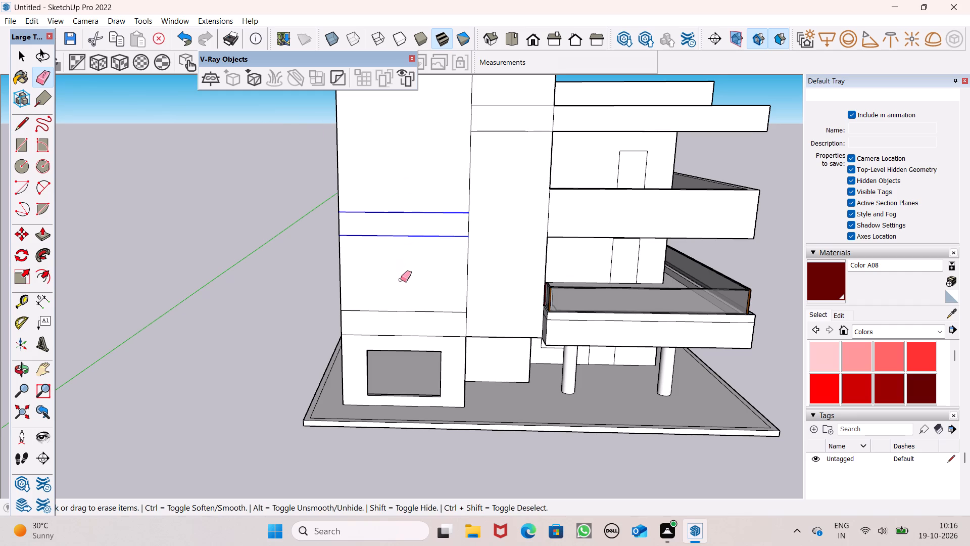
{"action": "left_click_drag", "start_coordinate": [401, 280], "coordinate": [397, 316]}
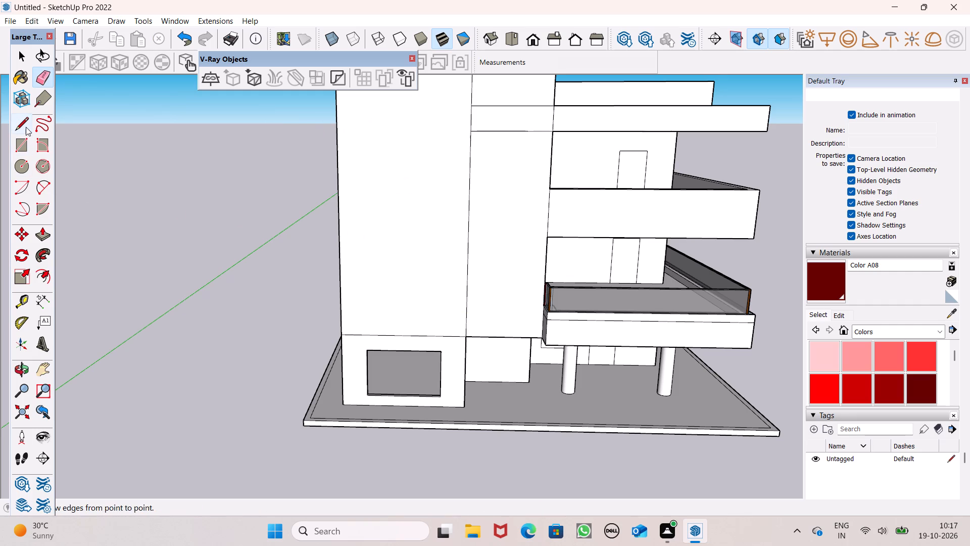
Draw a horizontal line about 16' 6 1/16" long across the side wall, slightly above the remaining ground-floor edge.
{"action": "left_click", "coordinate": [26, 126]}
{"action": "scroll", "coordinate": [299, 308], "scroll_direction": "up", "scroll_amount": 5}
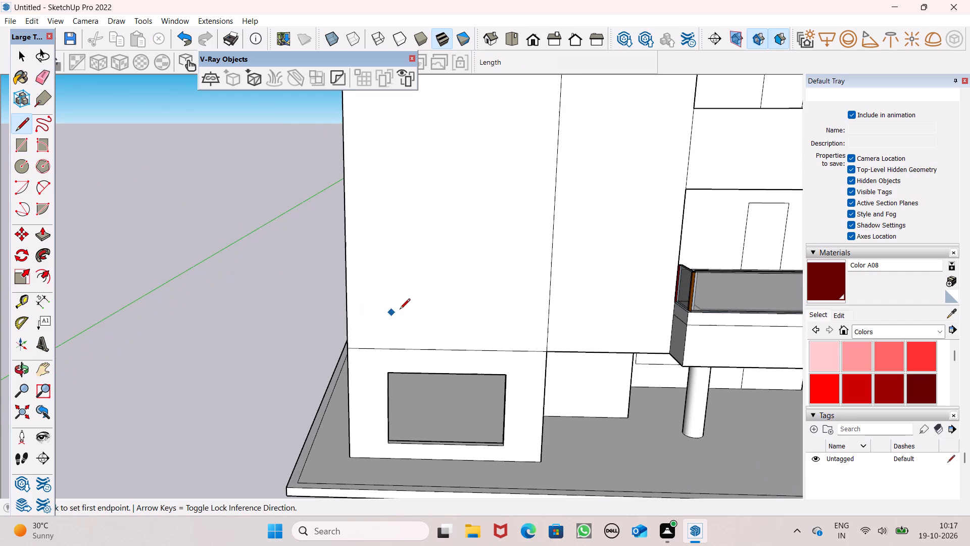
{"action": "scroll", "coordinate": [265, 165], "scroll_direction": "up", "scroll_amount": 4}
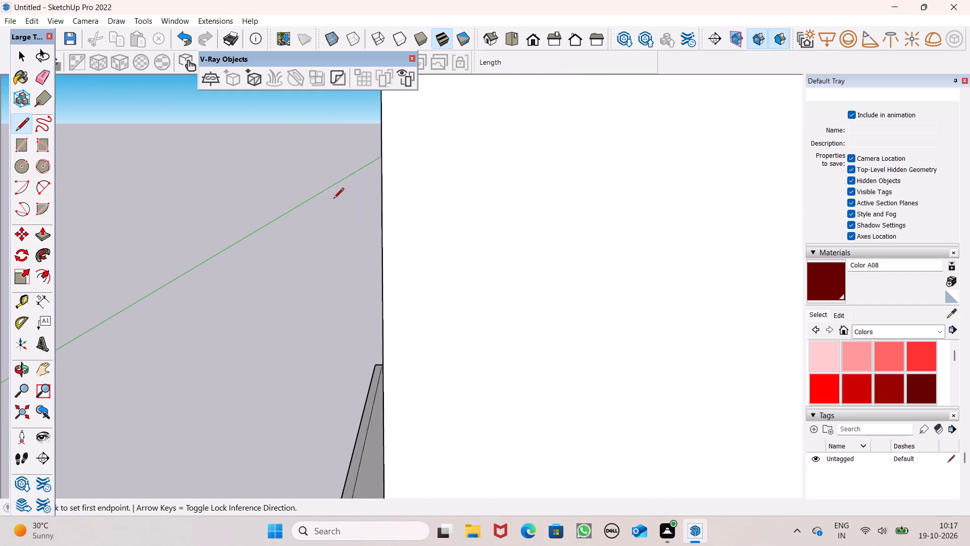
{"action": "scroll", "coordinate": [333, 199], "scroll_direction": "down", "scroll_amount": 11}
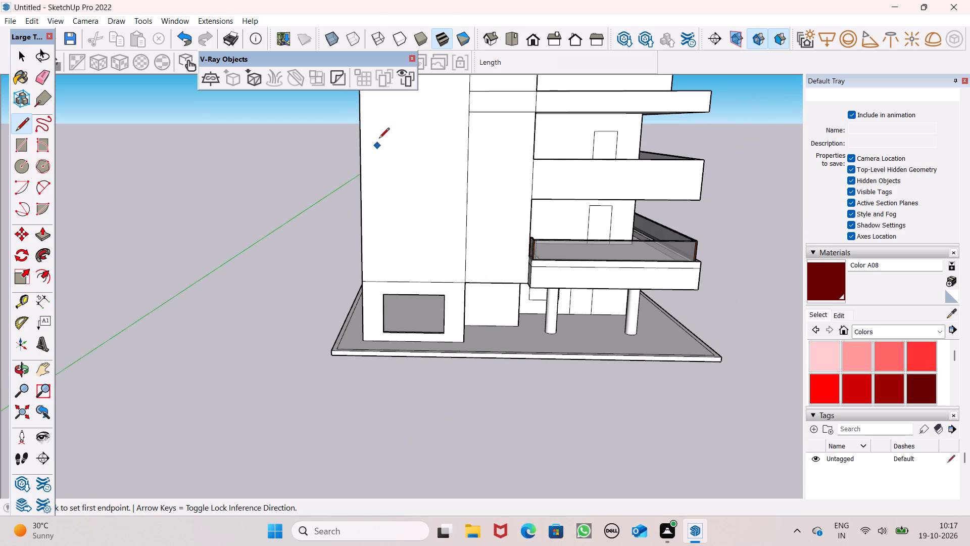
{"action": "scroll", "coordinate": [382, 122], "scroll_direction": "down", "scroll_amount": 5}
{"action": "scroll", "coordinate": [381, 105], "scroll_direction": "up", "scroll_amount": 2}
{"action": "scroll", "coordinate": [356, 232], "scroll_direction": "down", "scroll_amount": 4}
{"action": "scroll", "coordinate": [381, 236], "scroll_direction": "up", "scroll_amount": 5}
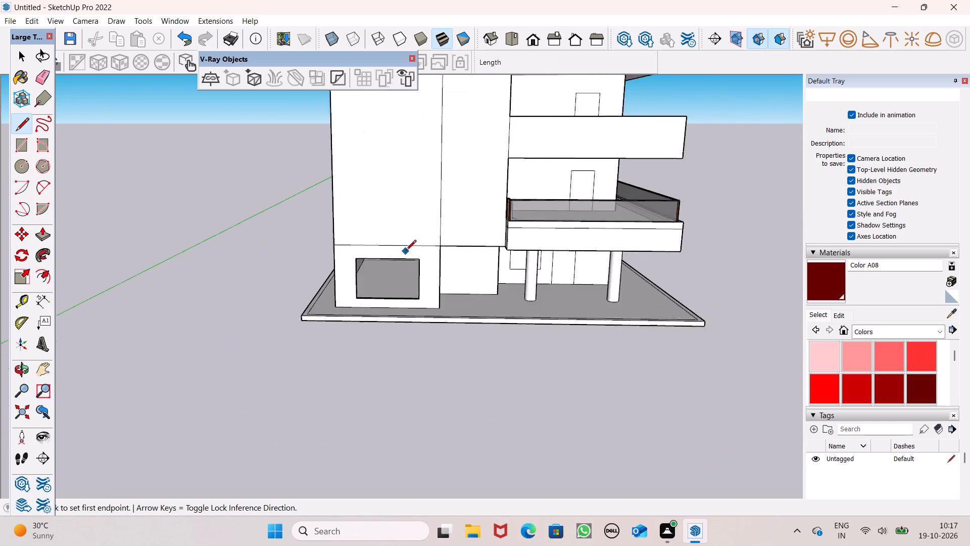
{"action": "scroll", "coordinate": [406, 251], "scroll_direction": "up", "scroll_amount": 9}
{"action": "scroll", "coordinate": [444, 237], "scroll_direction": "up", "scroll_amount": 12}
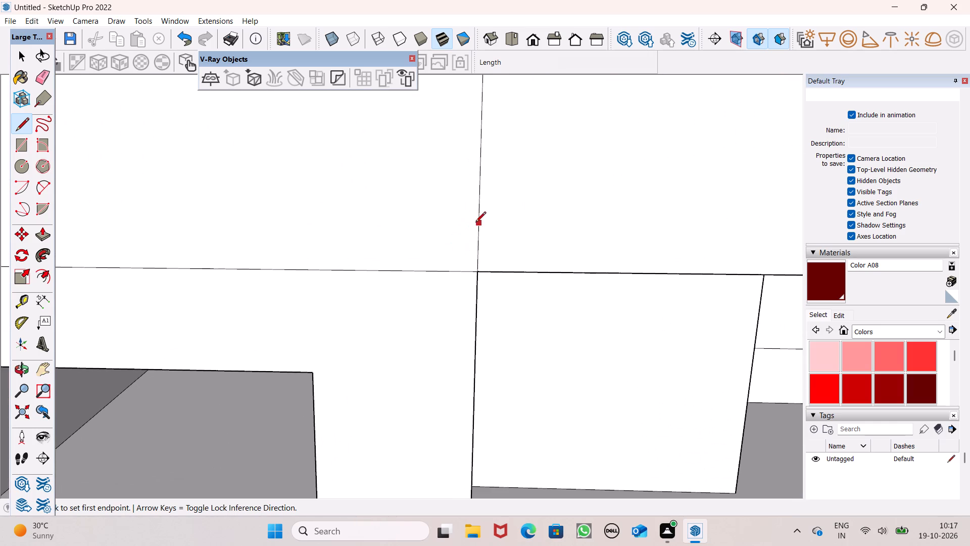
{"action": "left_click", "coordinate": [478, 220]}
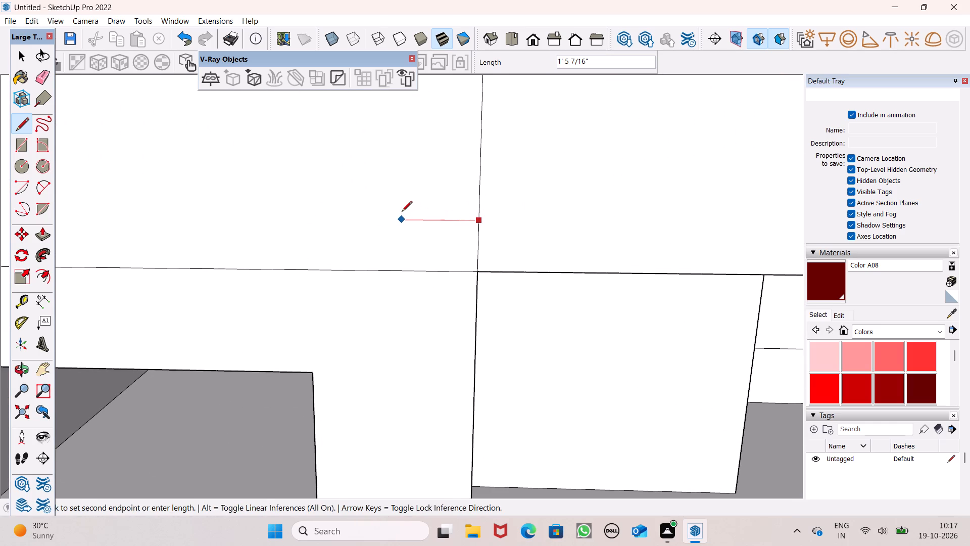
{"action": "scroll", "coordinate": [402, 212], "scroll_direction": "down", "scroll_amount": 14}
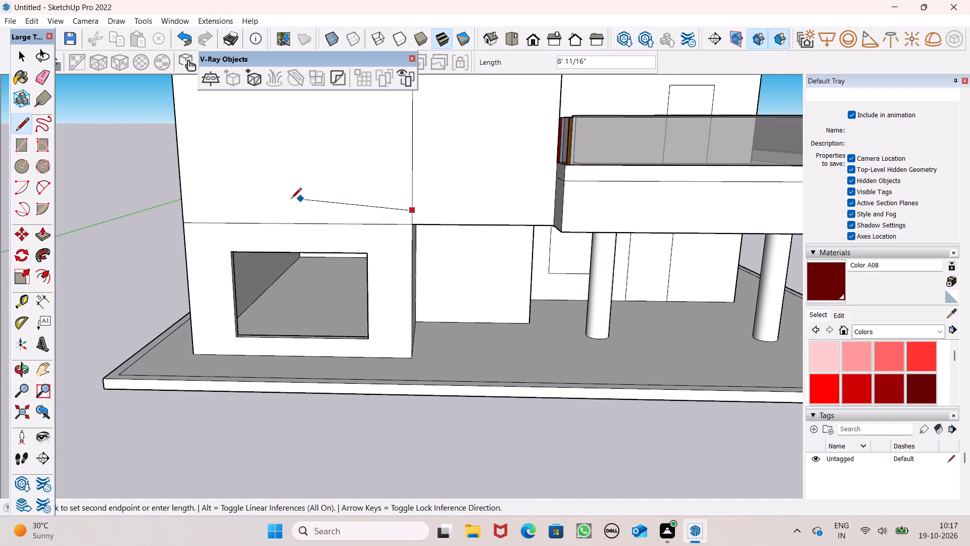
{"action": "scroll", "coordinate": [206, 212], "scroll_direction": "up", "scroll_amount": 5}
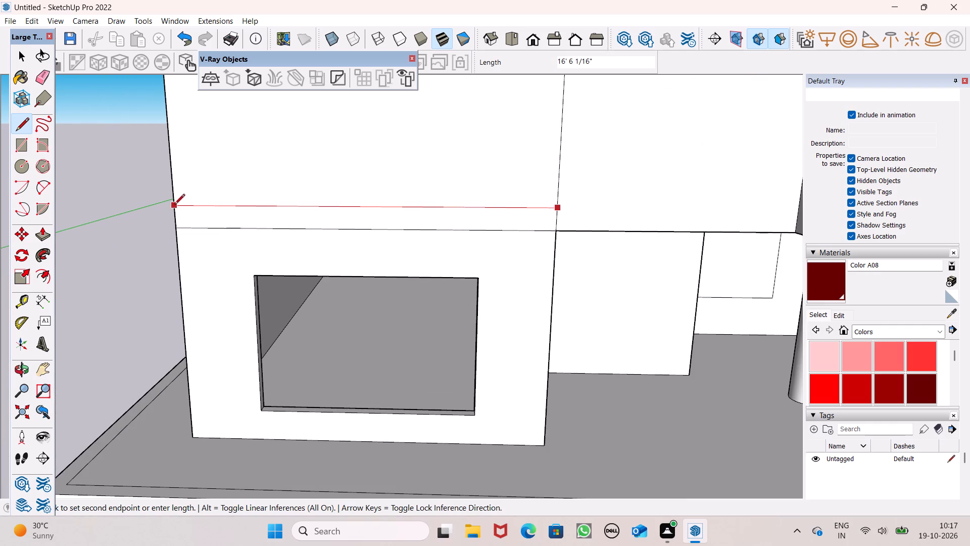
{"action": "left_click", "coordinate": [176, 202]}
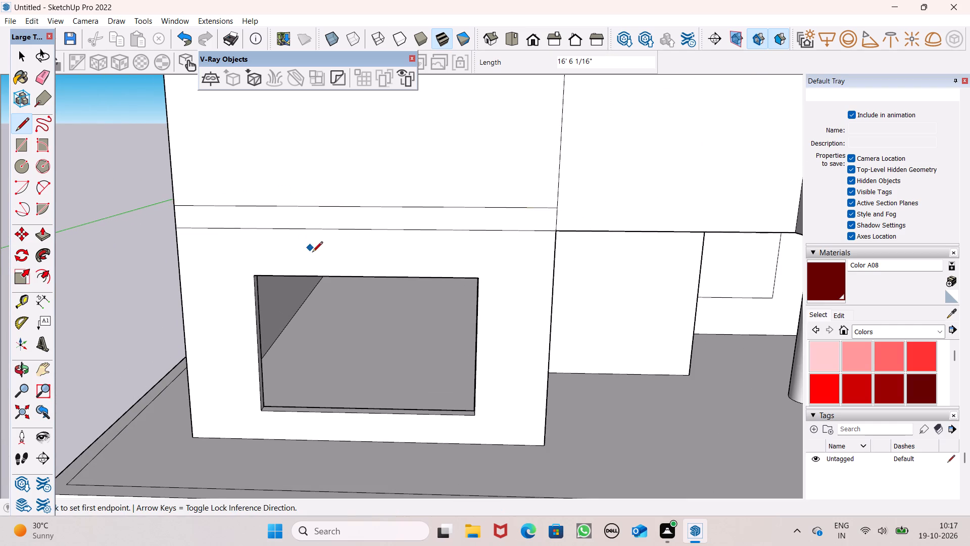
Draw a vertical line about 32' 1 3/4" long near the side wall's outer corner, from its top edge down to the new horizontal line.
{"action": "scroll", "coordinate": [312, 253], "scroll_direction": "down", "scroll_amount": 15}
{"action": "middle_click_drag", "start_coordinate": [334, 254], "coordinate": [344, 268]}
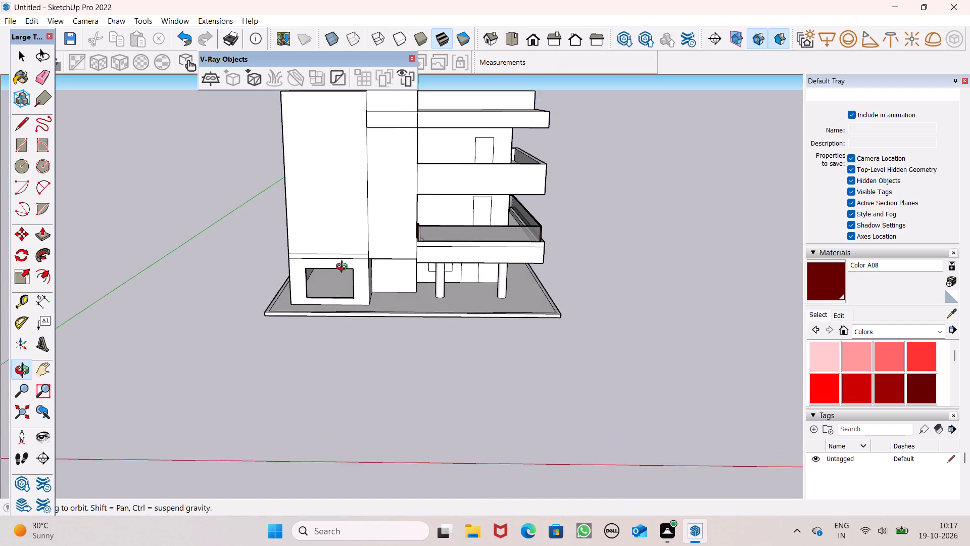
{"action": "middle_click_drag", "start_coordinate": [344, 268], "coordinate": [423, 226]}
{"action": "scroll", "coordinate": [362, 225], "scroll_direction": "down", "scroll_amount": 4}
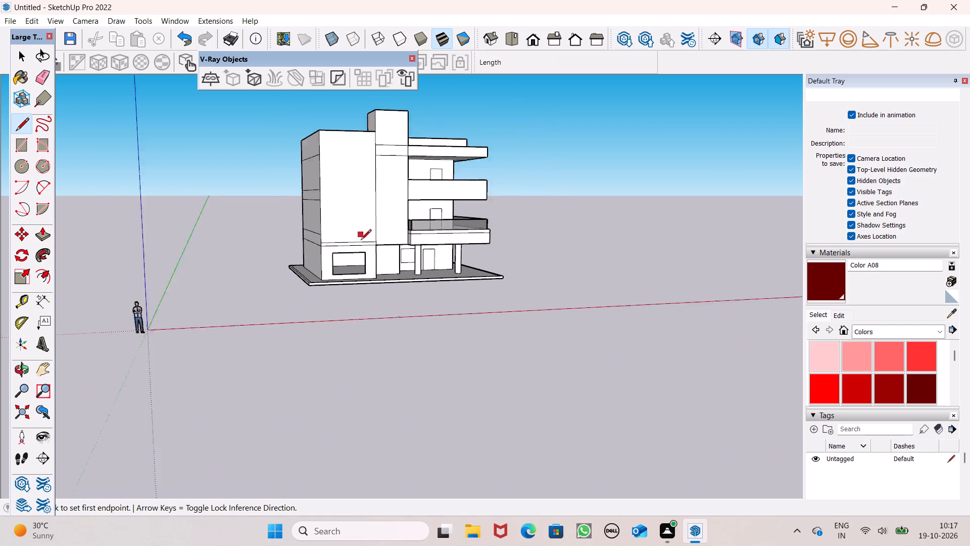
{"action": "scroll", "coordinate": [361, 241], "scroll_direction": "down", "scroll_amount": 2}
{"action": "scroll", "coordinate": [355, 163], "scroll_direction": "up", "scroll_amount": 6}
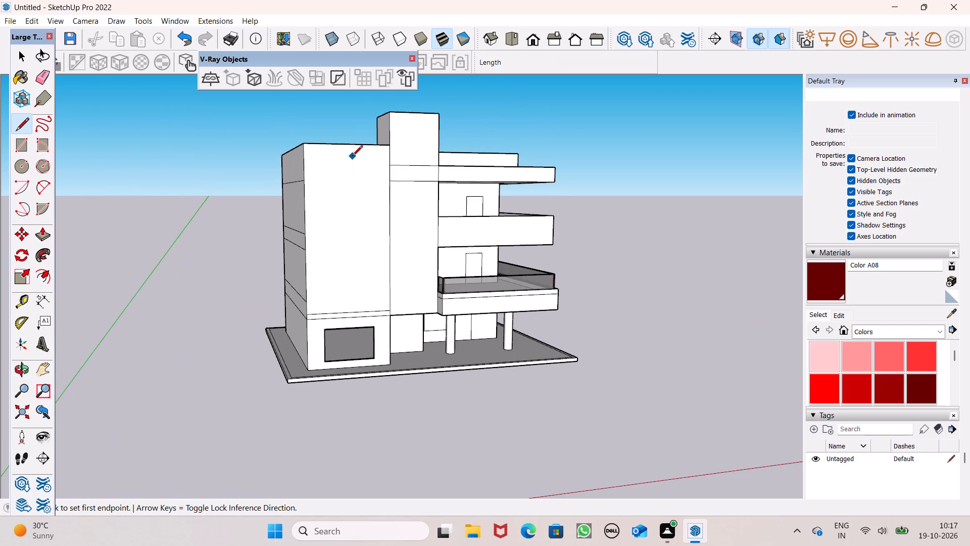
{"action": "scroll", "coordinate": [352, 155], "scroll_direction": "up", "scroll_amount": 6}
{"action": "scroll", "coordinate": [277, 132], "scroll_direction": "up", "scroll_amount": 6}
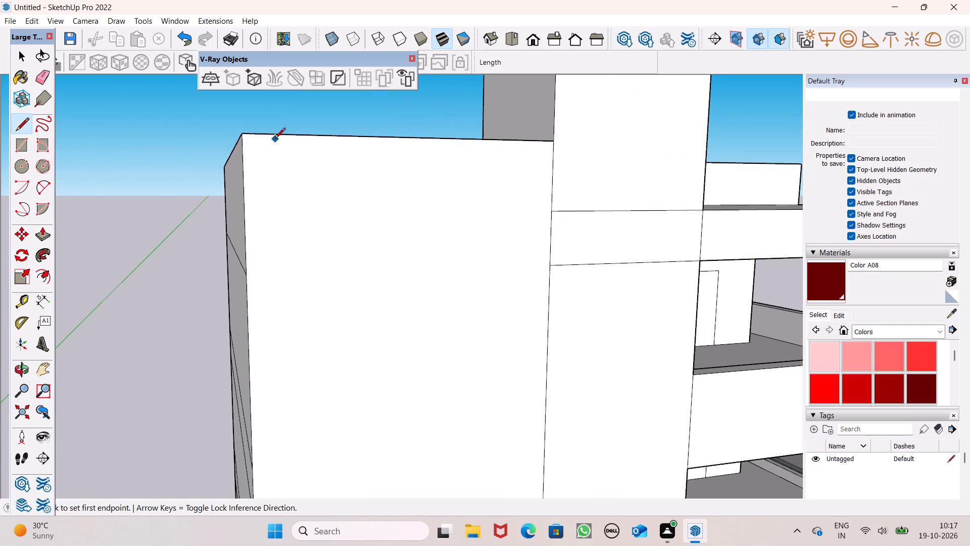
{"action": "left_click", "coordinate": [276, 134]}
{"action": "scroll", "coordinate": [292, 164], "scroll_direction": "down", "scroll_amount": 6}
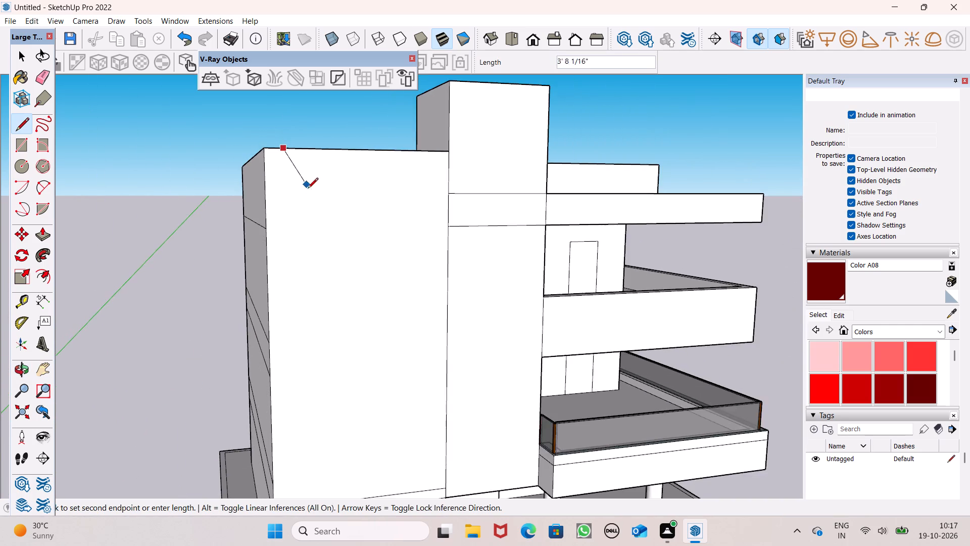
{"action": "scroll", "coordinate": [308, 194], "scroll_direction": "down", "scroll_amount": 6}
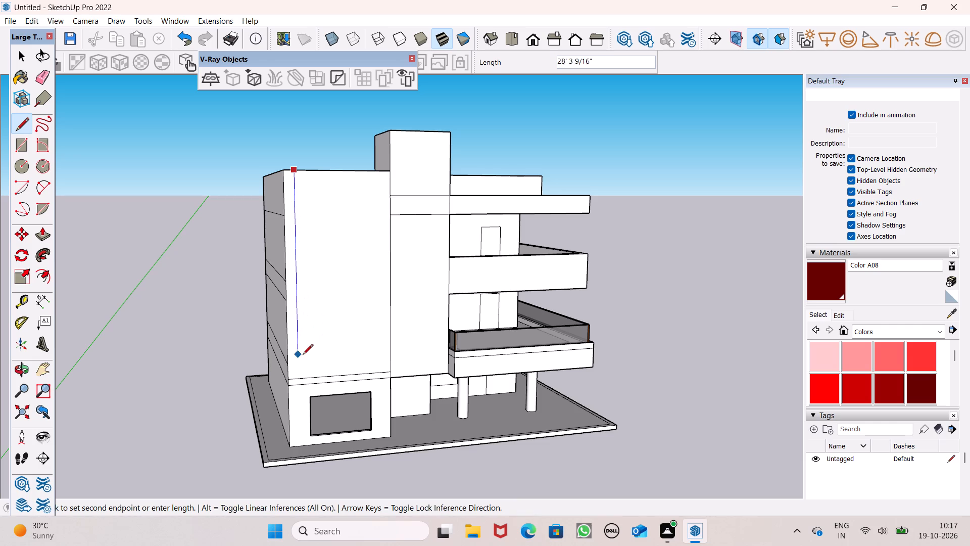
{"action": "scroll", "coordinate": [301, 380], "scroll_direction": "up", "scroll_amount": 11}
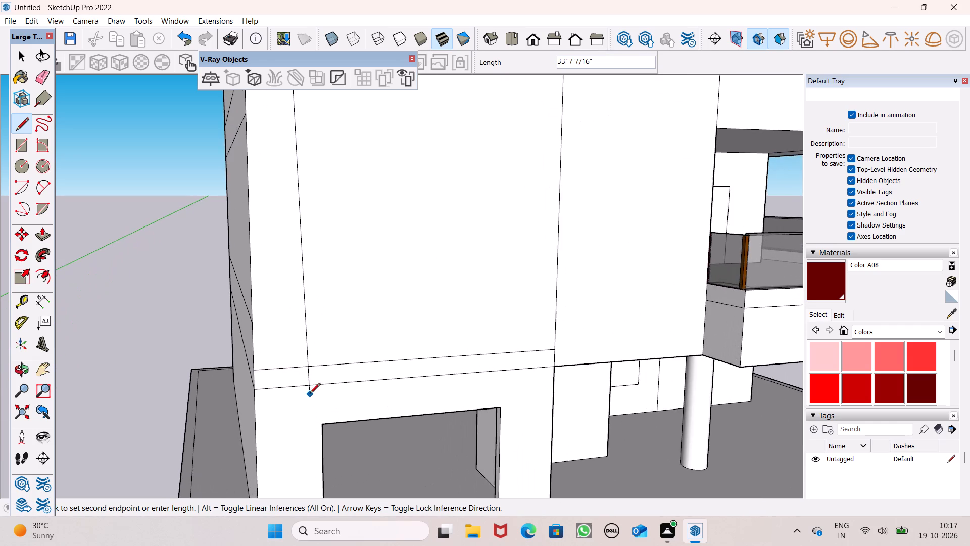
{"action": "scroll", "coordinate": [310, 393], "scroll_direction": "up", "scroll_amount": 6}
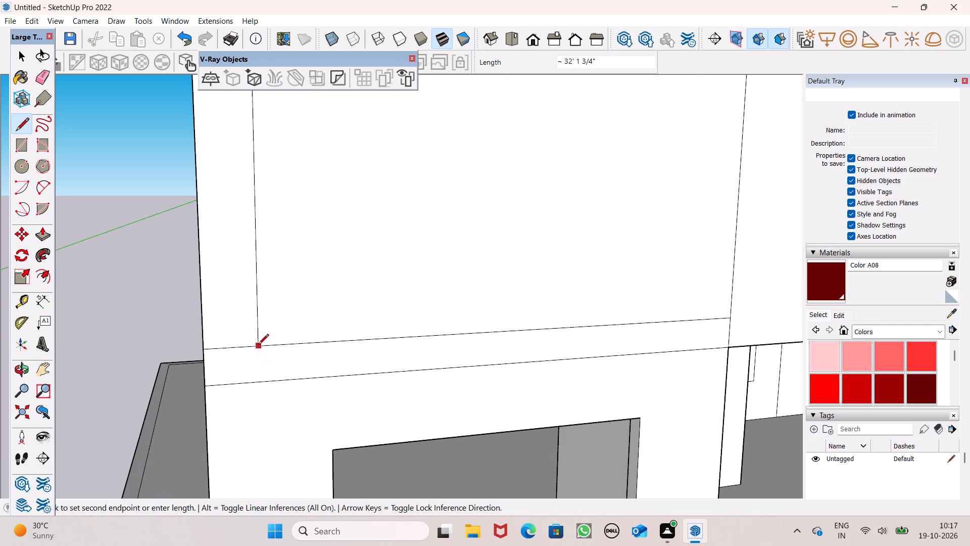
{"action": "left_click", "coordinate": [265, 345]}
Erase the short piece of the horizontal line between the wall's outer corner and the new vertical line.
{"action": "scroll", "coordinate": [231, 414], "scroll_direction": "down", "scroll_amount": 6}
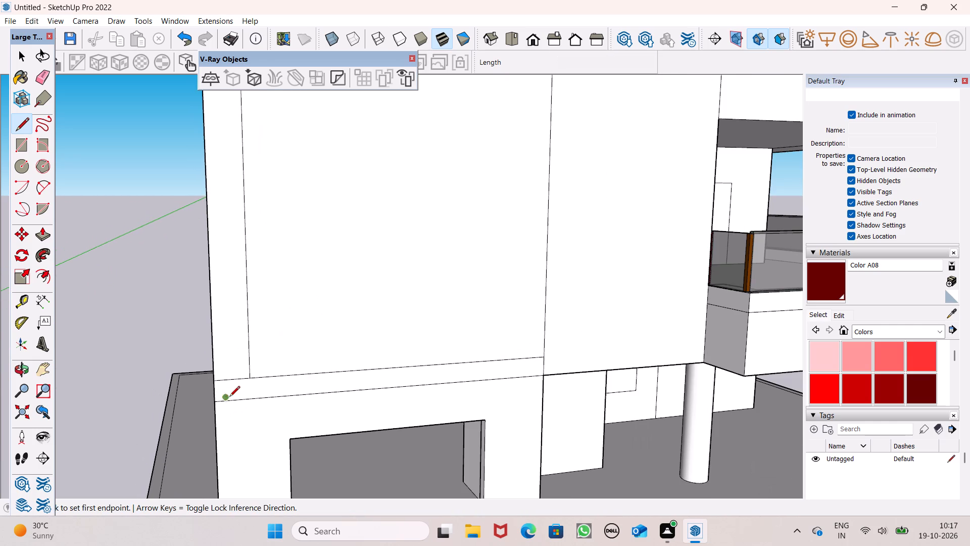
{"action": "scroll", "coordinate": [183, 318], "scroll_direction": "down", "scroll_amount": 5}
{"action": "scroll", "coordinate": [250, 330], "scroll_direction": "down", "scroll_amount": 2}
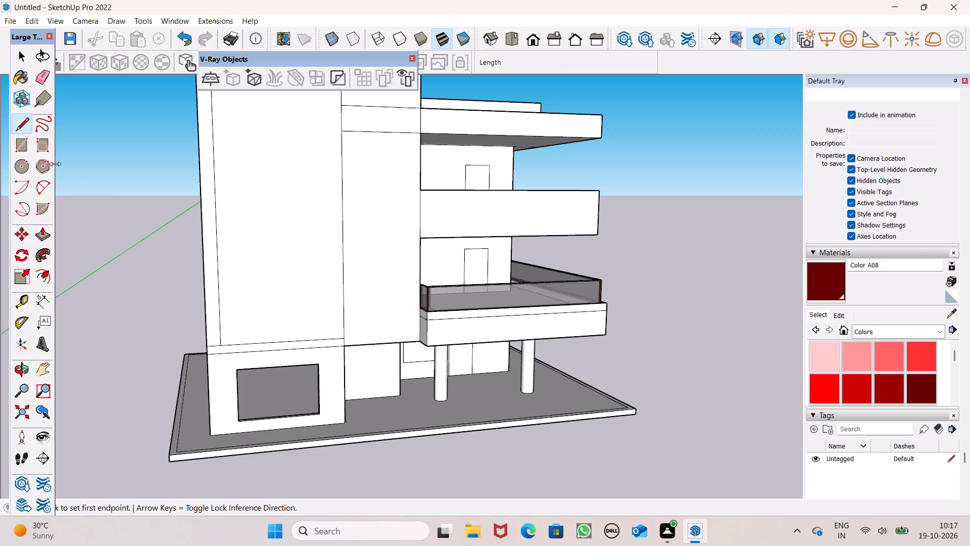
{"action": "left_click", "coordinate": [41, 81]}
{"action": "scroll", "coordinate": [264, 405], "scroll_direction": "up", "scroll_amount": 3}
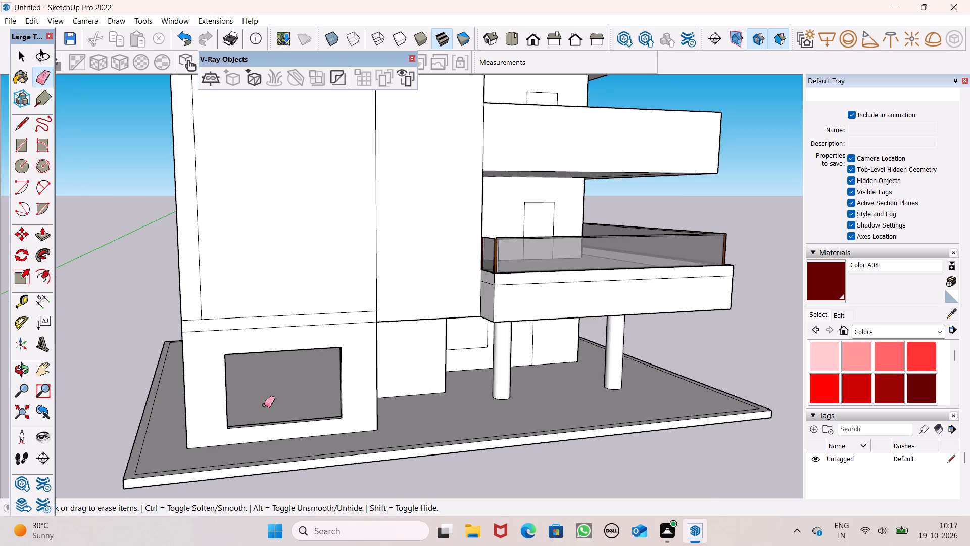
{"action": "scroll", "coordinate": [195, 327], "scroll_direction": "up", "scroll_amount": 6}
{"action": "left_click", "coordinate": [192, 317]}
{"action": "left_click", "coordinate": [191, 314]}
{"action": "scroll", "coordinate": [193, 323], "scroll_direction": "down", "scroll_amount": 2}
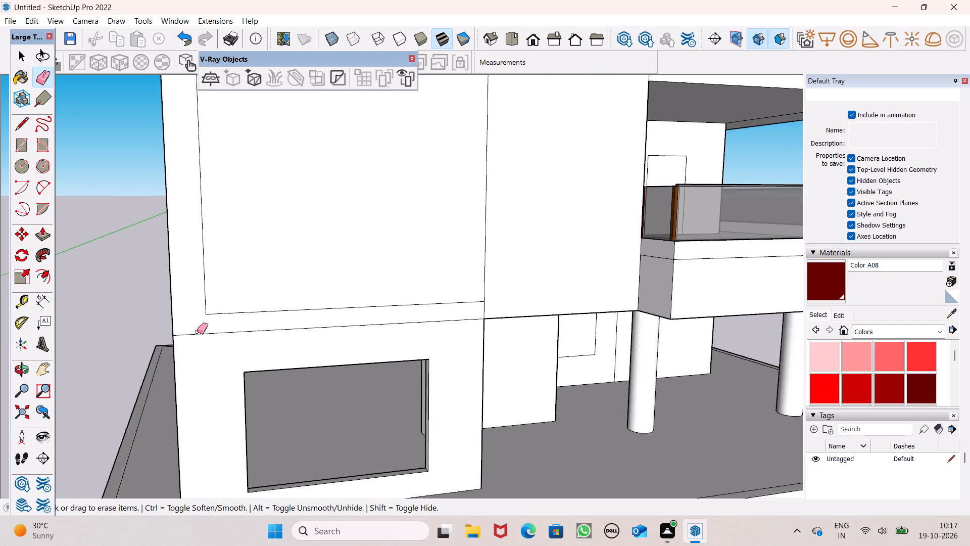
Examine the whole building from above, including the outlined panel on the tall side wall, the roof and the canopies.
{"action": "scroll", "coordinate": [197, 332], "scroll_direction": "down", "scroll_amount": 14}
{"action": "middle_click_drag", "start_coordinate": [286, 369], "coordinate": [281, 444]}
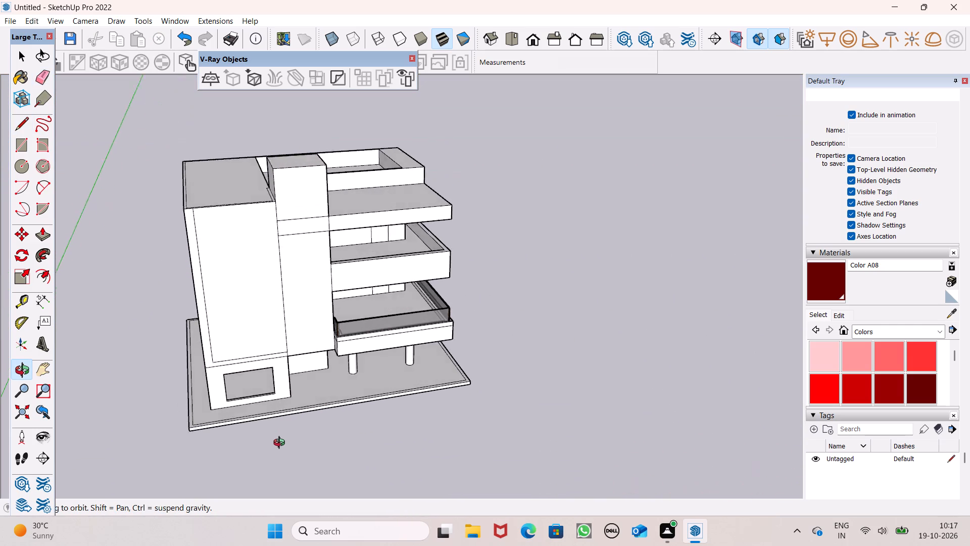
{"action": "middle_click_drag", "start_coordinate": [281, 444], "coordinate": [252, 441]}
{"action": "key", "text": "space"}
{"action": "type", "text": "N"}
{"action": "key", "text": "space"}
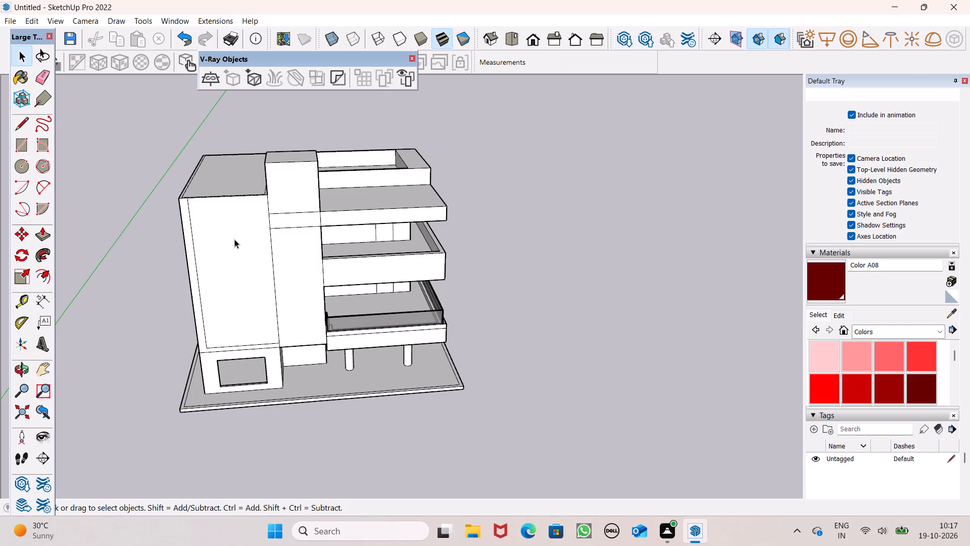
{"action": "scroll", "coordinate": [265, 184], "scroll_direction": "down", "scroll_amount": 3}
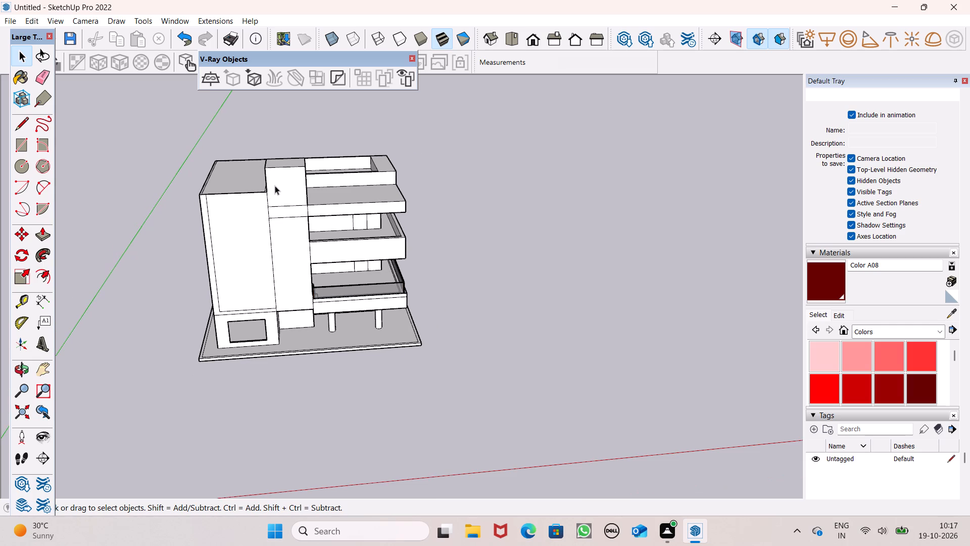
{"action": "scroll", "coordinate": [256, 129], "scroll_direction": "down", "scroll_amount": 1}
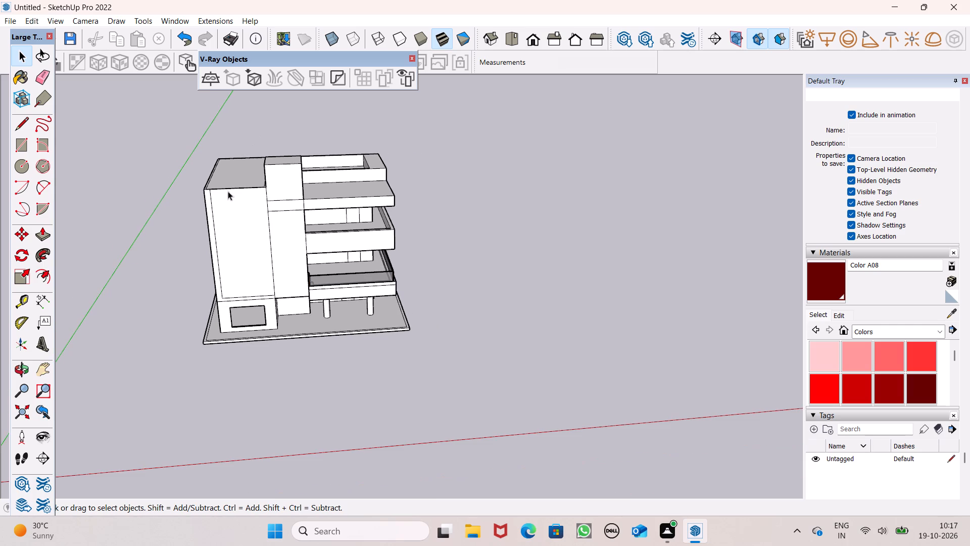
Push/Pull the L-shaped border strip around the side wall's panel outward by about 1' 4 1/4".
{"action": "middle_click_drag", "start_coordinate": [221, 207], "coordinate": [224, 162]}
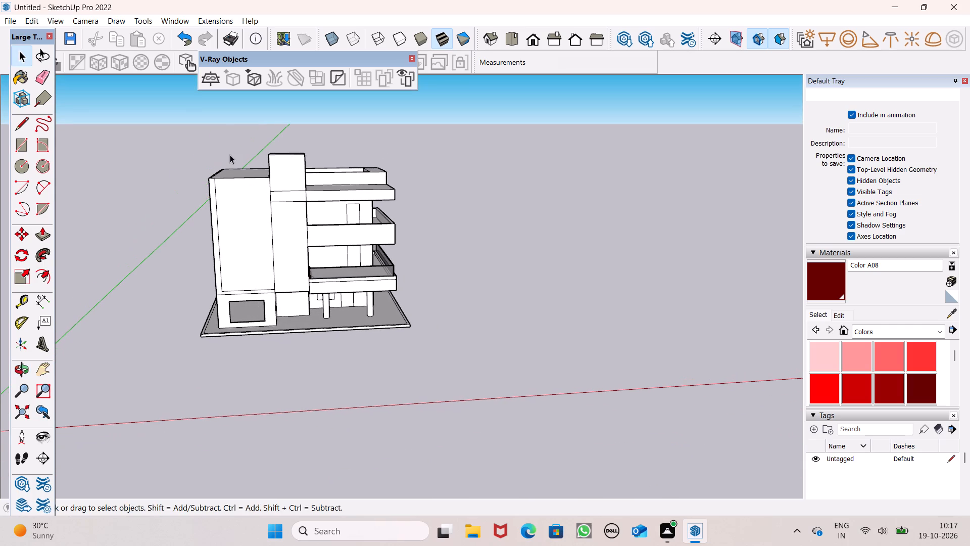
{"action": "scroll", "coordinate": [230, 155], "scroll_direction": "down", "scroll_amount": 1}
{"action": "left_click_drag", "start_coordinate": [39, 234], "coordinate": [49, 237]}
{"action": "scroll", "coordinate": [145, 278], "scroll_direction": "up", "scroll_amount": 2}
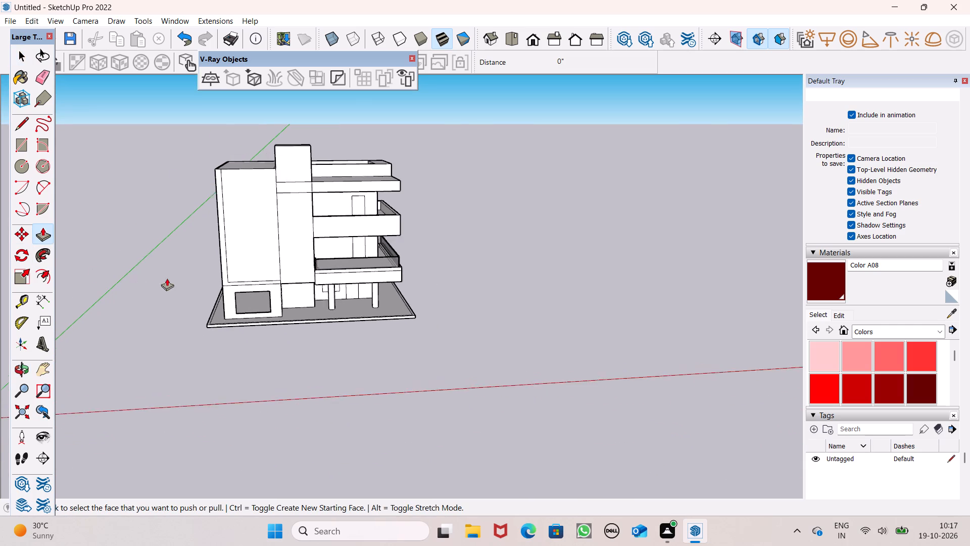
{"action": "scroll", "coordinate": [167, 278], "scroll_direction": "up", "scroll_amount": 3}
{"action": "scroll", "coordinate": [227, 265], "scroll_direction": "up", "scroll_amount": 9}
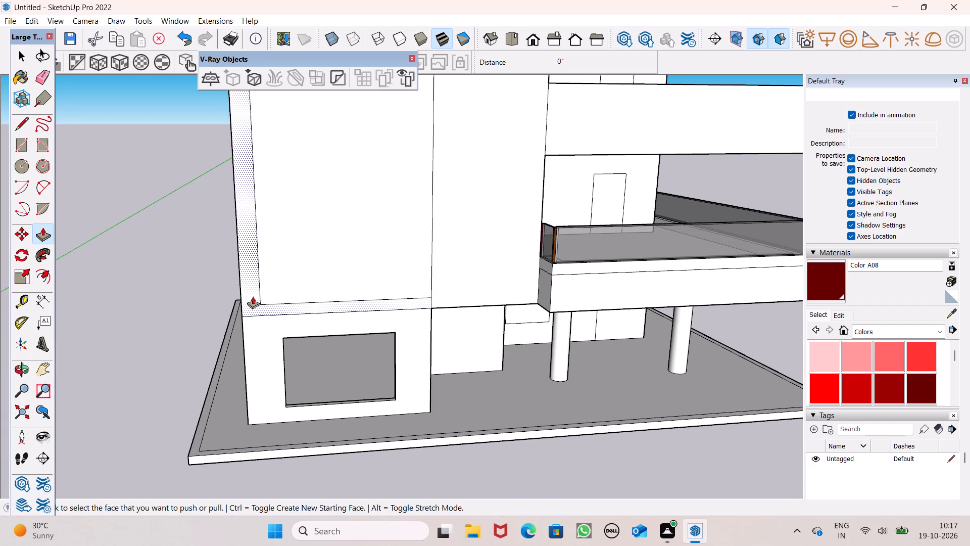
{"action": "scroll", "coordinate": [253, 296], "scroll_direction": "up", "scroll_amount": 5}
{"action": "left_click_drag", "start_coordinate": [253, 296], "coordinate": [253, 301]}
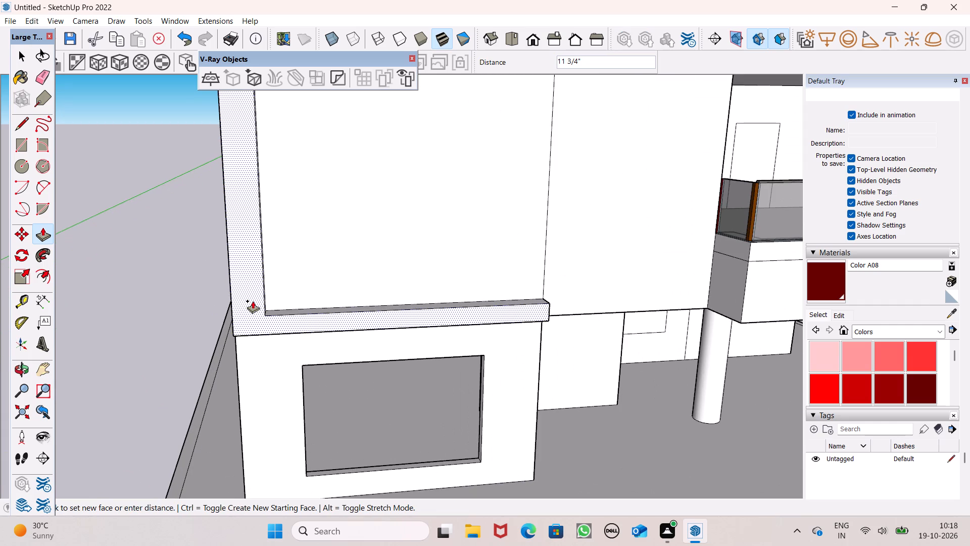
{"action": "left_click_drag", "start_coordinate": [253, 301], "coordinate": [253, 303]}
{"action": "scroll", "coordinate": [342, 263], "scroll_direction": "down", "scroll_amount": 6}
{"action": "scroll", "coordinate": [361, 206], "scroll_direction": "down", "scroll_amount": 3}
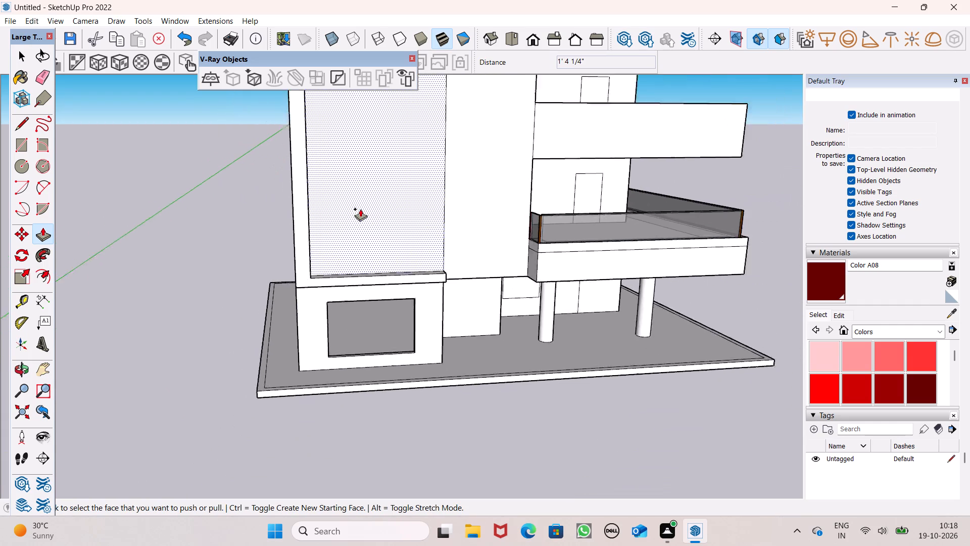
{"action": "scroll", "coordinate": [360, 209], "scroll_direction": "down", "scroll_amount": 4}
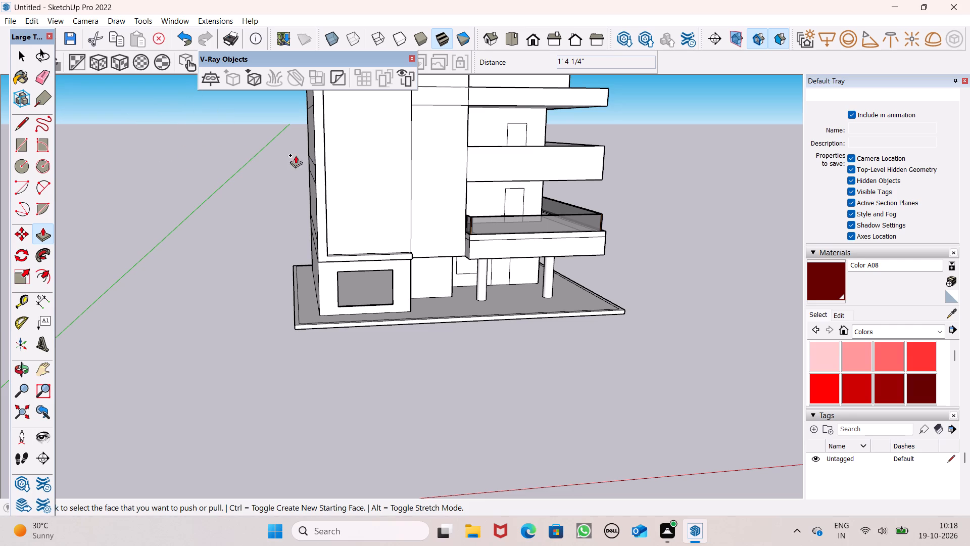
Push/Pull the top end of the border's vertical strip upward about 3' 15/16", extending it above the roof edge.
{"action": "scroll", "coordinate": [394, 235], "scroll_direction": "up", "scroll_amount": 1}
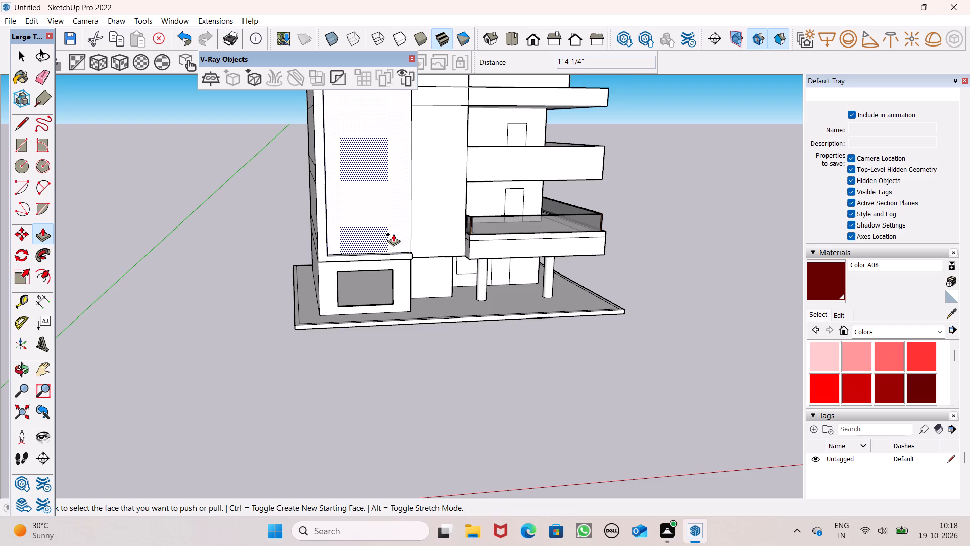
{"action": "scroll", "coordinate": [387, 244], "scroll_direction": "down", "scroll_amount": 10}
{"action": "middle_click_drag", "start_coordinate": [394, 318], "coordinate": [393, 360]}
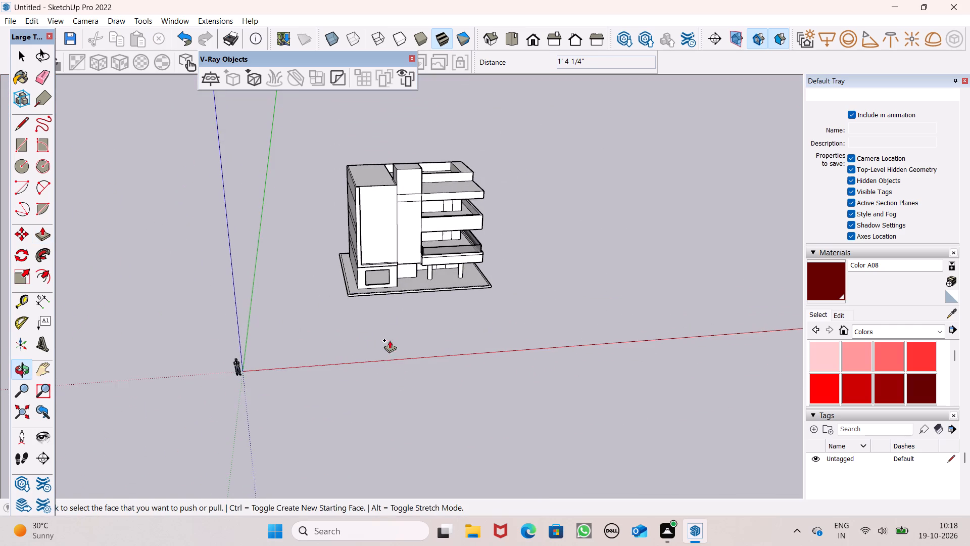
{"action": "scroll", "coordinate": [395, 315], "scroll_direction": "down", "scroll_amount": 4}
{"action": "scroll", "coordinate": [393, 229], "scroll_direction": "down", "scroll_amount": 2}
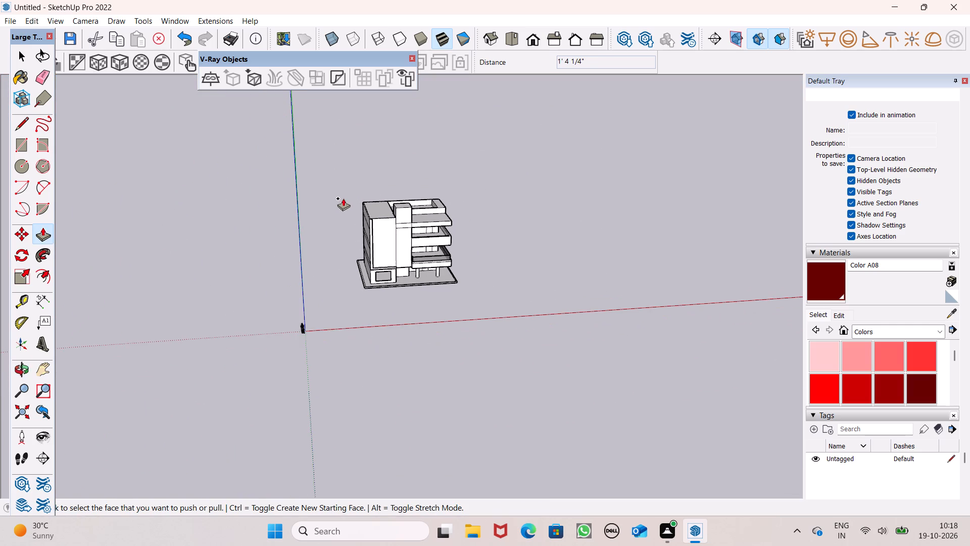
{"action": "middle_click_drag", "start_coordinate": [356, 221], "coordinate": [358, 259]}
{"action": "scroll", "coordinate": [381, 221], "scroll_direction": "up", "scroll_amount": 13}
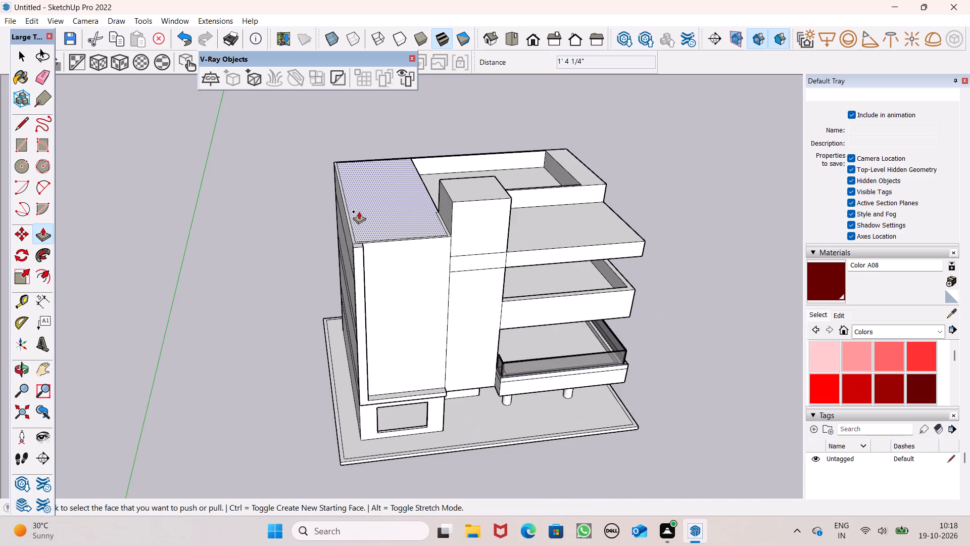
{"action": "scroll", "coordinate": [359, 211], "scroll_direction": "down", "scroll_amount": 3}
{"action": "middle_click_drag", "start_coordinate": [367, 238], "coordinate": [375, 273]}
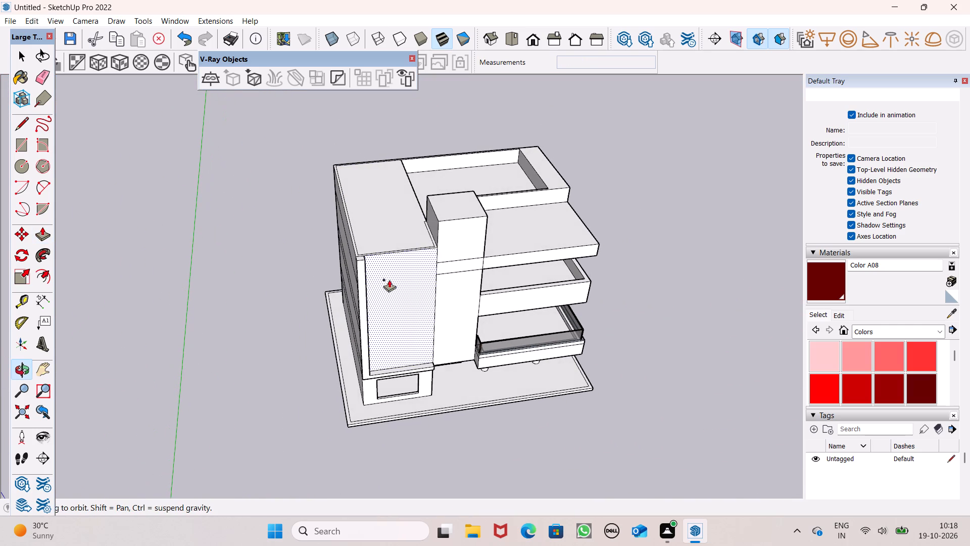
{"action": "scroll", "coordinate": [376, 276], "scroll_direction": "up", "scroll_amount": 2}
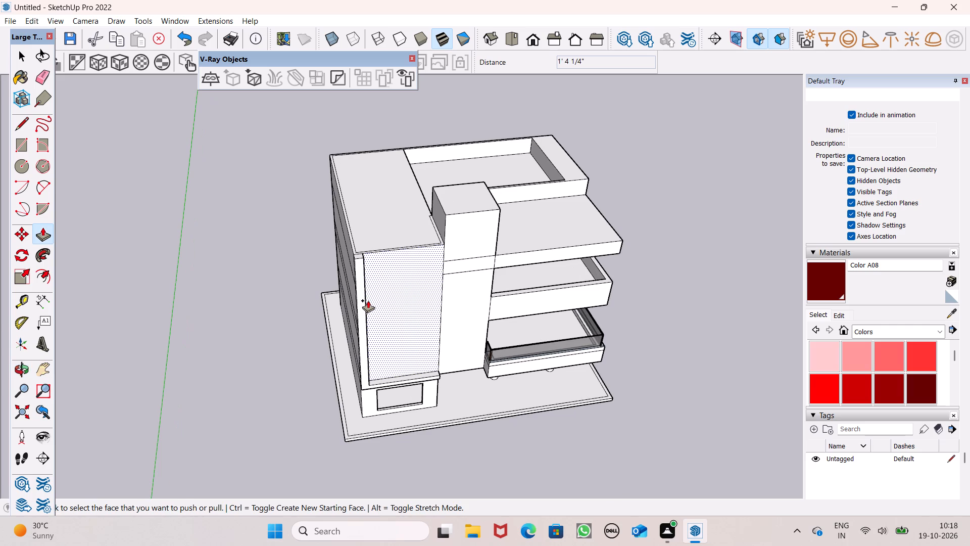
{"action": "scroll", "coordinate": [361, 312], "scroll_direction": "up", "scroll_amount": 4}
{"action": "middle_click_drag", "start_coordinate": [362, 294], "coordinate": [347, 347]}
{"action": "scroll", "coordinate": [334, 261], "scroll_direction": "up", "scroll_amount": 2}
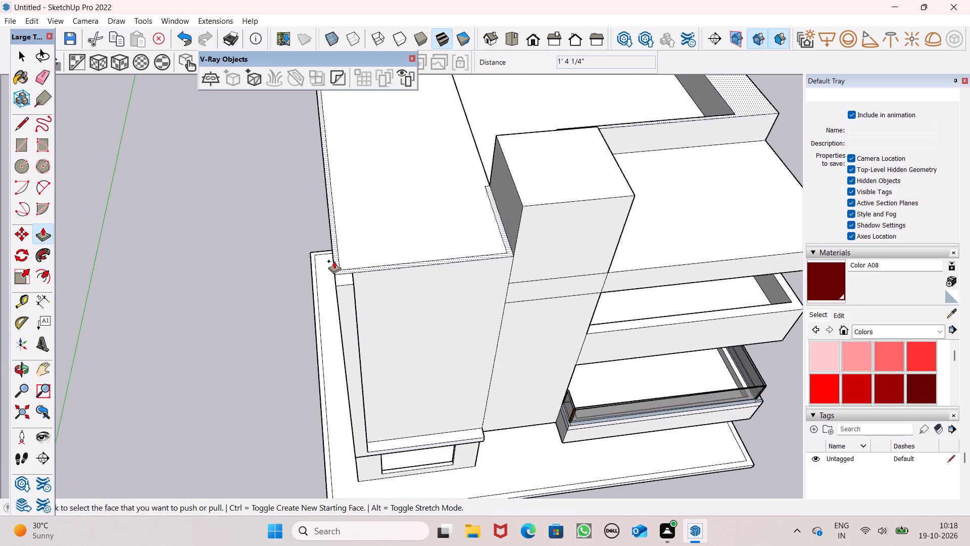
{"action": "scroll", "coordinate": [334, 261], "scroll_direction": "up", "scroll_amount": 7}
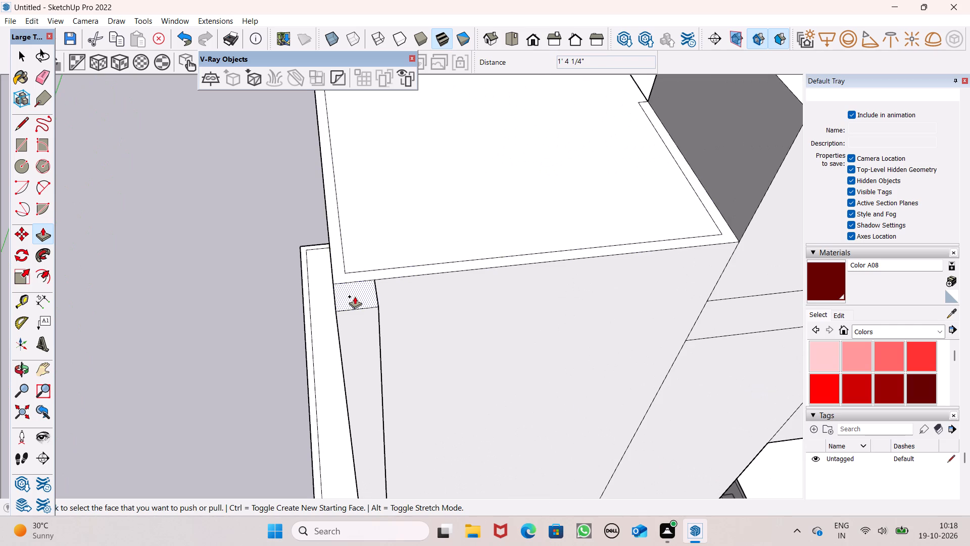
{"action": "left_click_drag", "start_coordinate": [359, 297], "coordinate": [351, 240]}
Examine the raised corner post against the roof edge and rooftop block from above and at eye level.
{"action": "scroll", "coordinate": [351, 240], "scroll_direction": "down", "scroll_amount": 3}
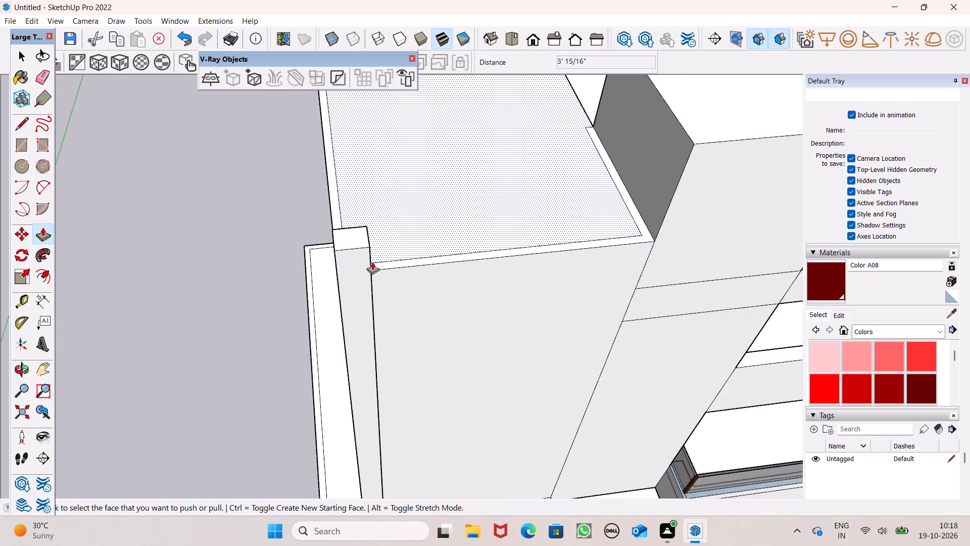
{"action": "middle_click_drag", "start_coordinate": [372, 262], "coordinate": [214, 230]}
{"action": "scroll", "coordinate": [328, 221], "scroll_direction": "down", "scroll_amount": 1}
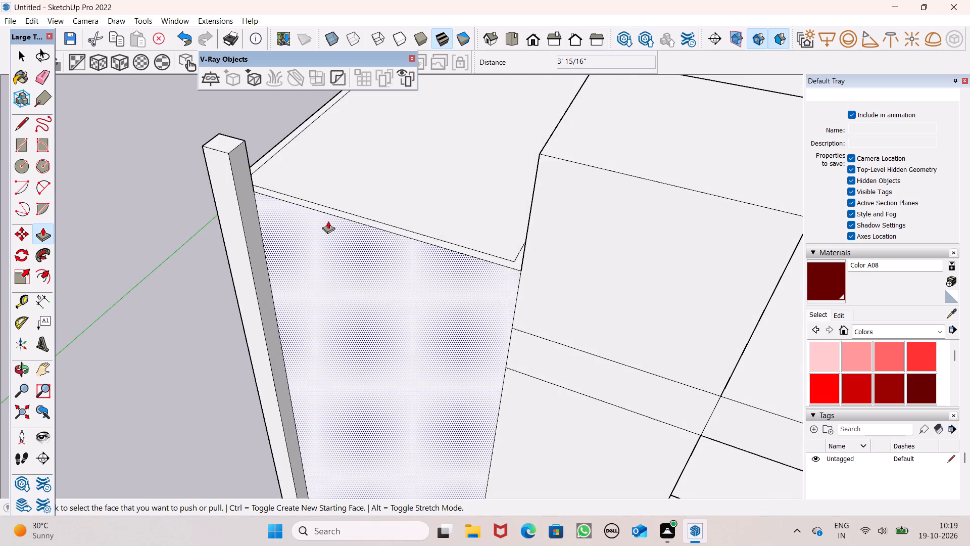
{"action": "middle_click_drag", "start_coordinate": [365, 251], "coordinate": [287, 221]}
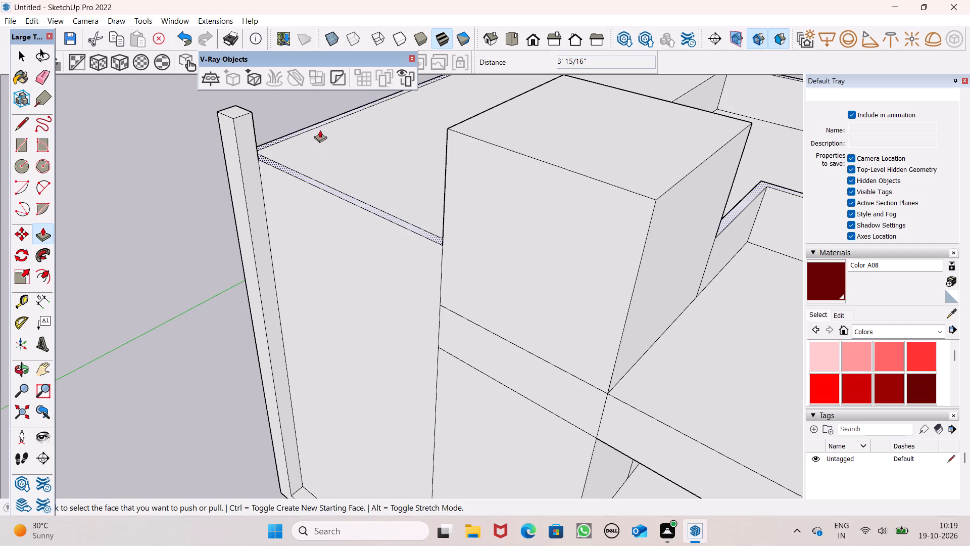
{"action": "scroll", "coordinate": [338, 142], "scroll_direction": "down", "scroll_amount": 2}
{"action": "scroll", "coordinate": [385, 164], "scroll_direction": "down", "scroll_amount": 2}
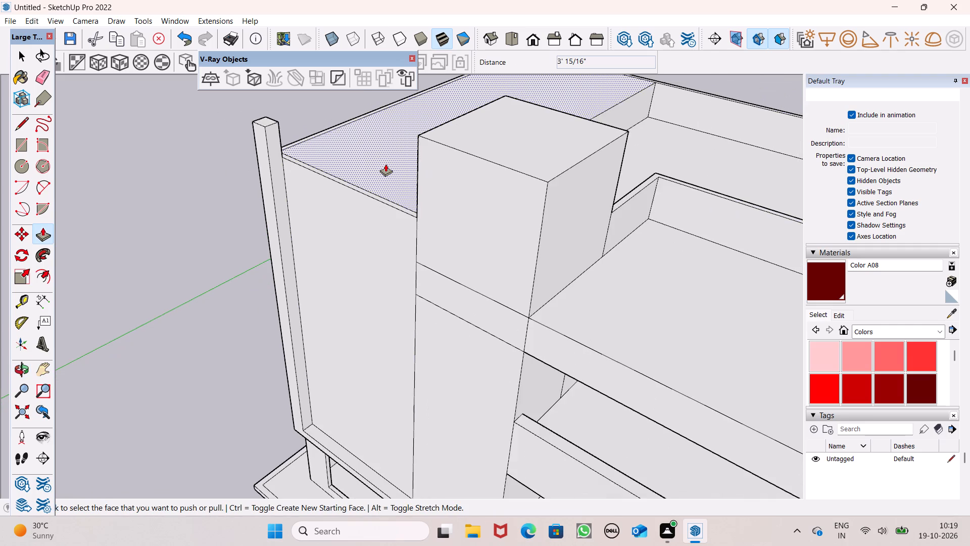
{"action": "scroll", "coordinate": [385, 164], "scroll_direction": "down", "scroll_amount": 3}
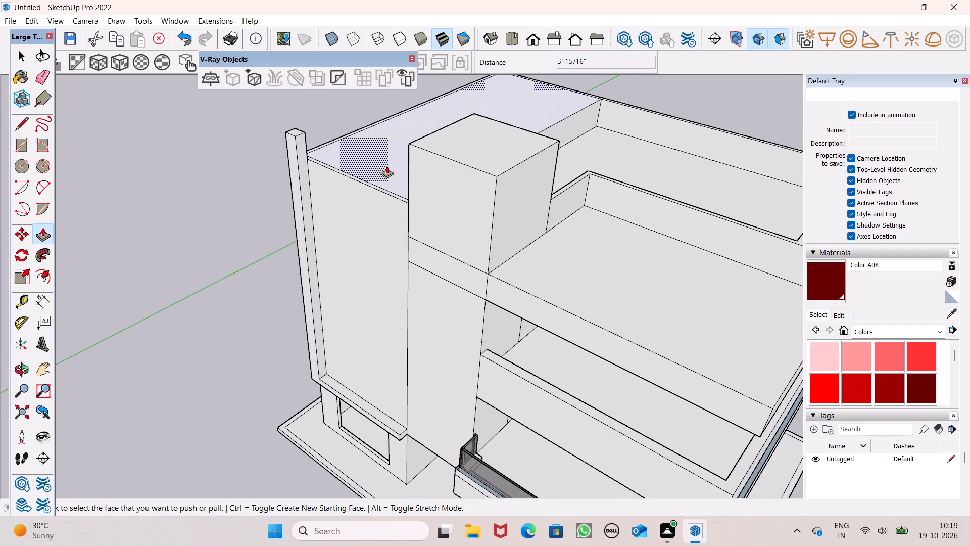
{"action": "scroll", "coordinate": [386, 166], "scroll_direction": "down", "scroll_amount": 3}
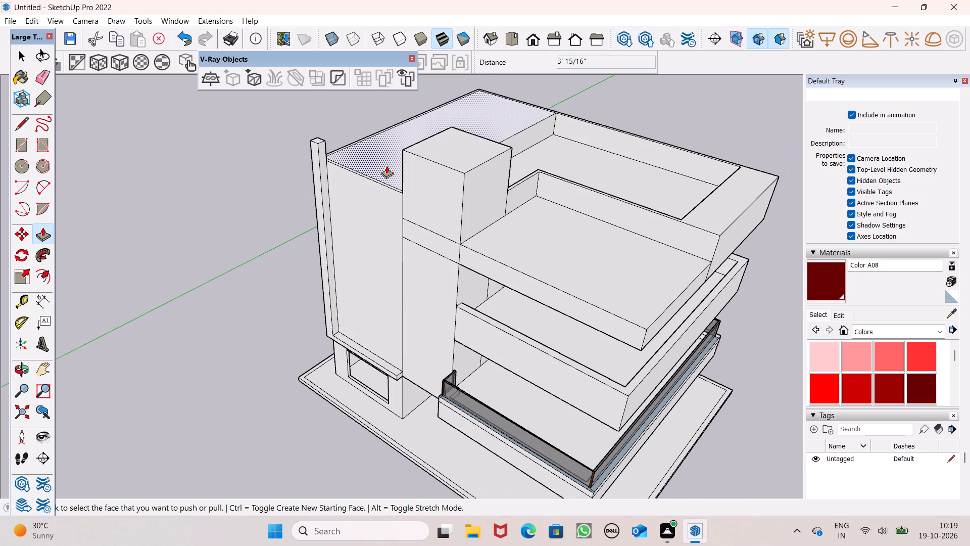
{"action": "middle_click_drag", "start_coordinate": [409, 192], "coordinate": [549, 94]}
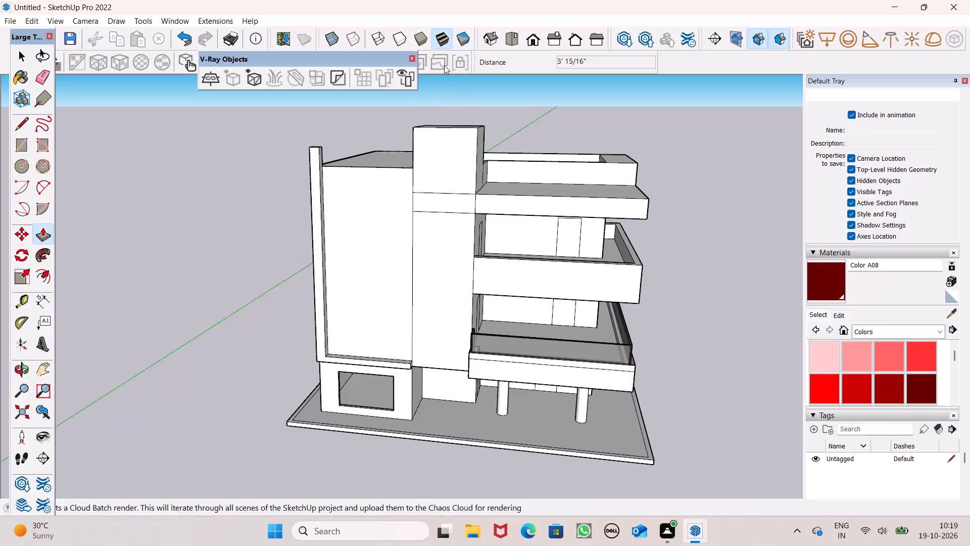
{"action": "middle_click_drag", "start_coordinate": [429, 155], "coordinate": [317, 163]}
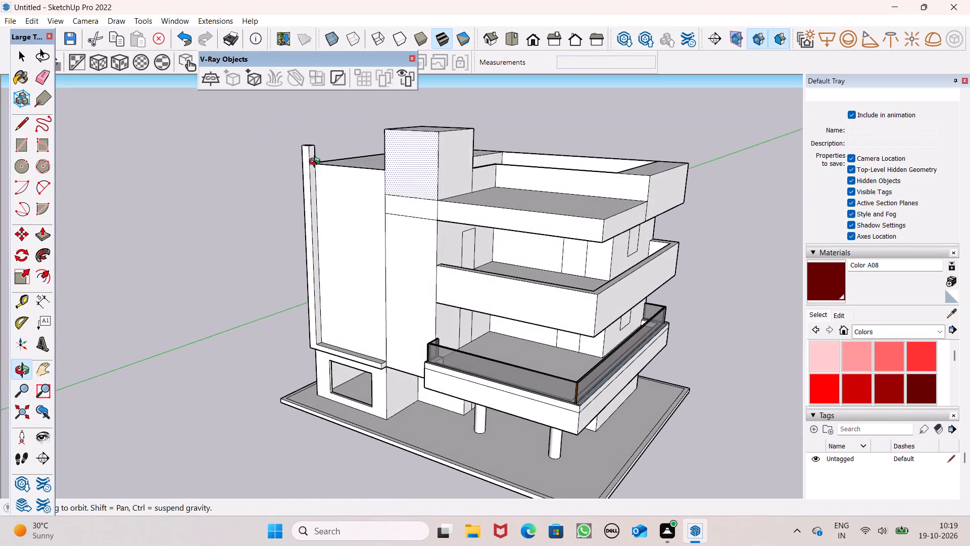
{"action": "middle_click_drag", "start_coordinate": [317, 163], "coordinate": [319, 163]}
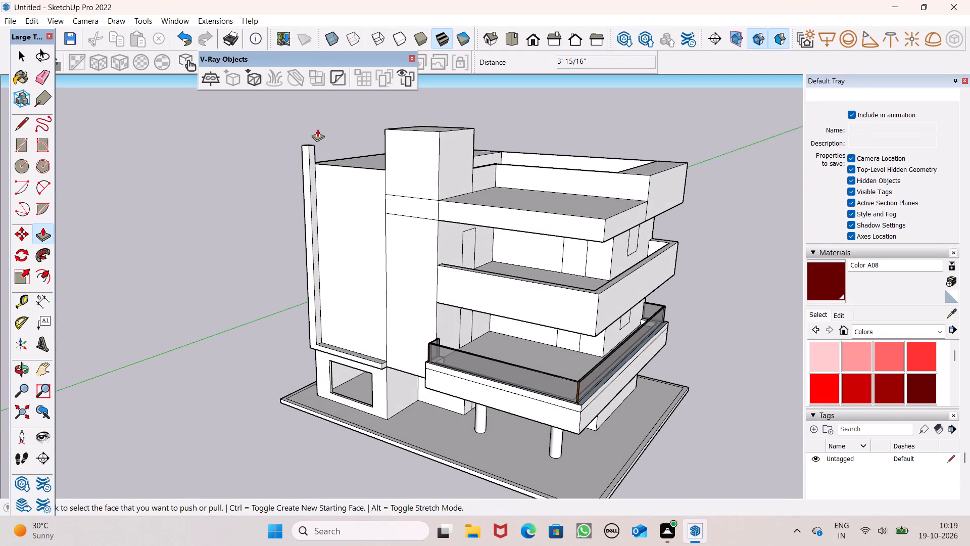
Push/Pull the corner post's top face downward by about 1' 10".
{"action": "middle_click_drag", "start_coordinate": [319, 130], "coordinate": [538, 195]}
{"action": "scroll", "coordinate": [404, 215], "scroll_direction": "up", "scroll_amount": 1}
{"action": "middle_click_drag", "start_coordinate": [404, 215], "coordinate": [356, 328]}
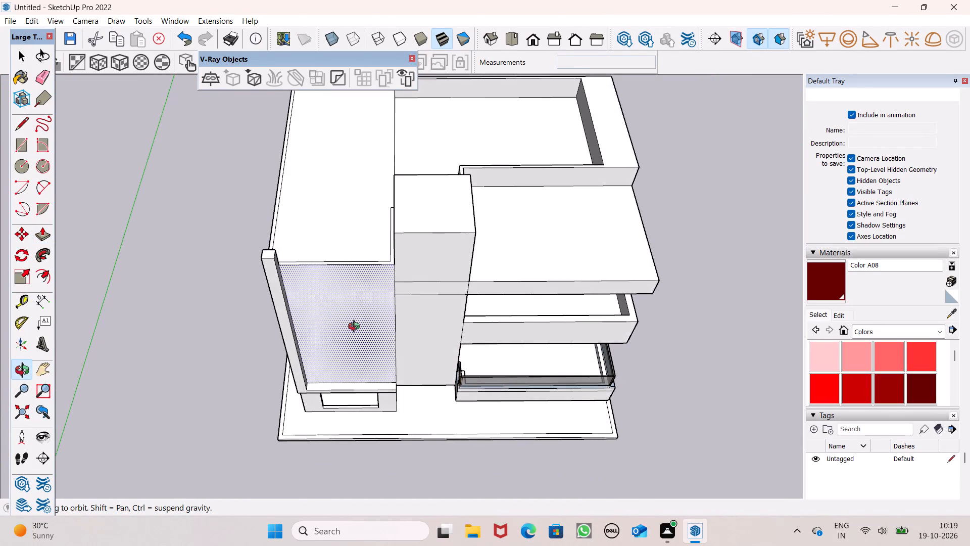
{"action": "middle_click_drag", "start_coordinate": [356, 328], "coordinate": [355, 312]}
{"action": "scroll", "coordinate": [311, 219], "scroll_direction": "down", "scroll_amount": 3}
{"action": "scroll", "coordinate": [301, 291], "scroll_direction": "up", "scroll_amount": 6}
{"action": "middle_click_drag", "start_coordinate": [286, 261], "coordinate": [282, 327]}
{"action": "scroll", "coordinate": [237, 264], "scroll_direction": "up", "scroll_amount": 5}
{"action": "left_click_drag", "start_coordinate": [260, 260], "coordinate": [260, 266]}
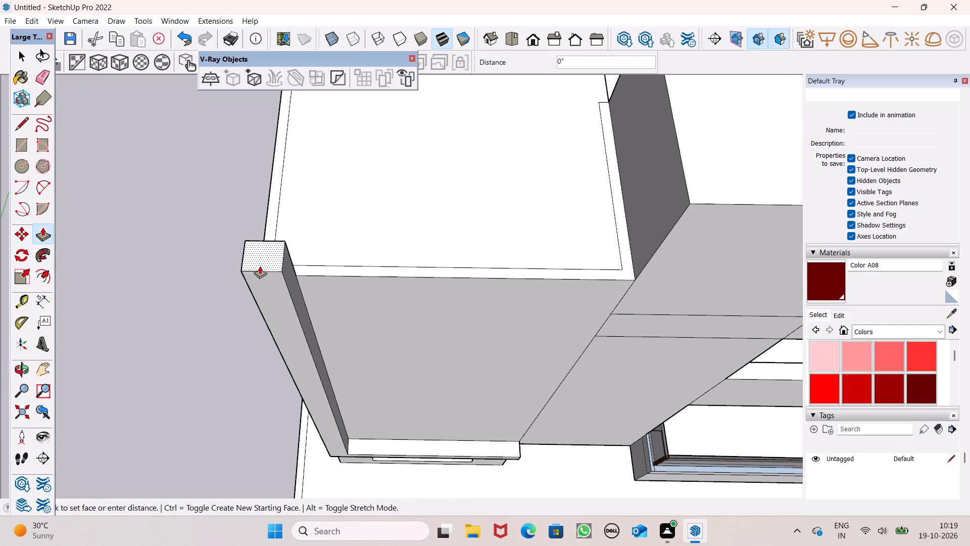
{"action": "left_click_drag", "start_coordinate": [260, 266], "coordinate": [265, 282]}
Examine the shortened corner post's height above the roof from several angles.
{"action": "scroll", "coordinate": [199, 211], "scroll_direction": "down", "scroll_amount": 3}
{"action": "middle_click_drag", "start_coordinate": [248, 256], "coordinate": [147, 130]}
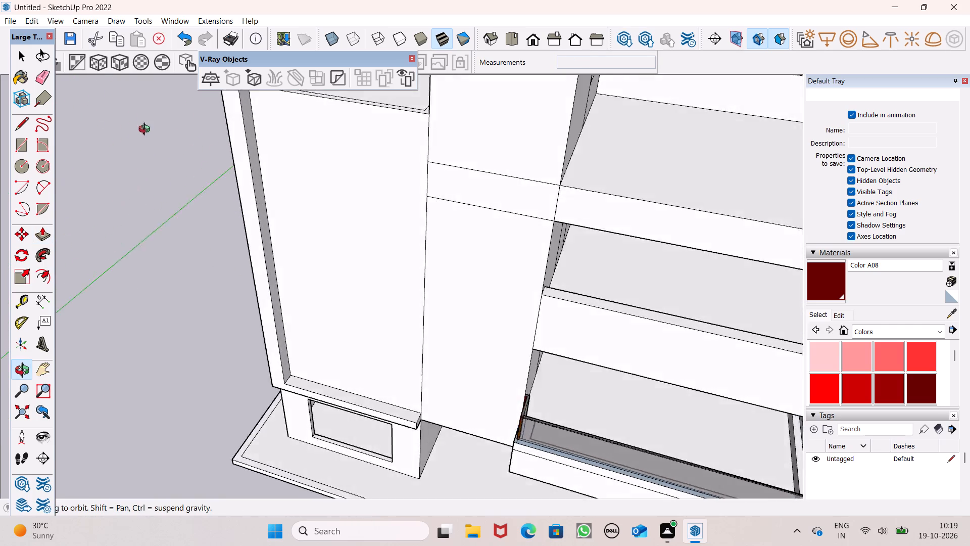
{"action": "middle_click_drag", "start_coordinate": [147, 130], "coordinate": [69, 123]}
{"action": "scroll", "coordinate": [172, 227], "scroll_direction": "down", "scroll_amount": 5}
{"action": "scroll", "coordinate": [213, 227], "scroll_direction": "down", "scroll_amount": 3}
{"action": "middle_click_drag", "start_coordinate": [213, 227], "coordinate": [229, 202]}
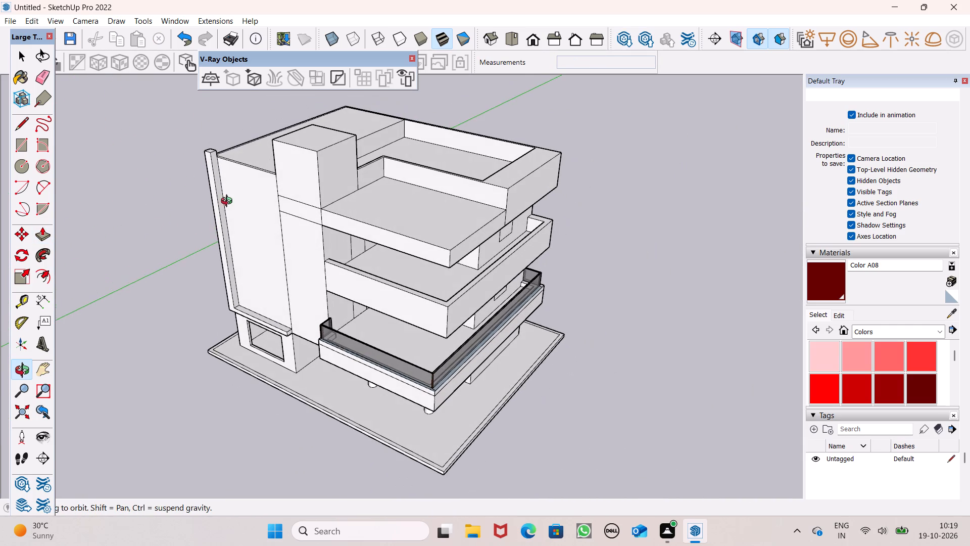
{"action": "middle_click_drag", "start_coordinate": [229, 202], "coordinate": [229, 202]}
{"action": "scroll", "coordinate": [220, 177], "scroll_direction": "up", "scroll_amount": 7}
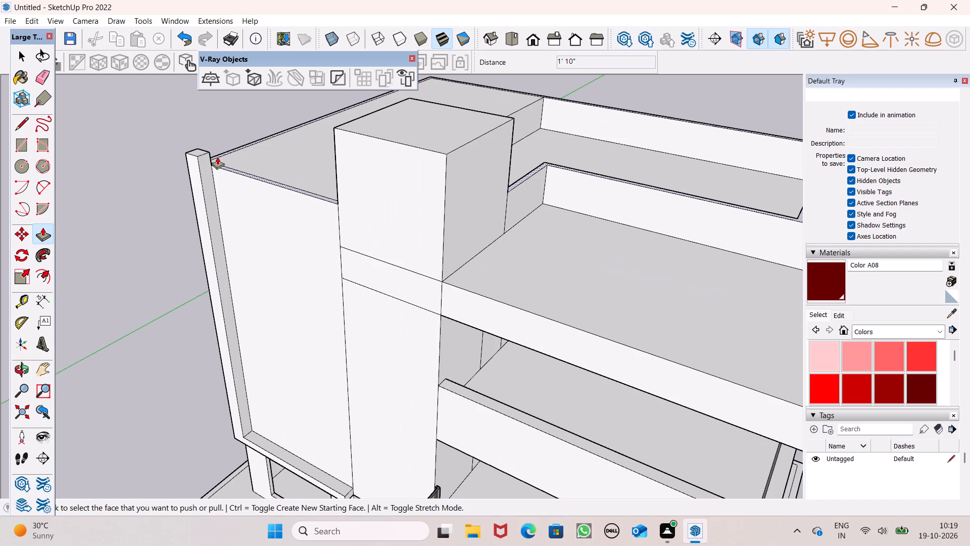
{"action": "middle_click_drag", "start_coordinate": [278, 188], "coordinate": [455, 104]}
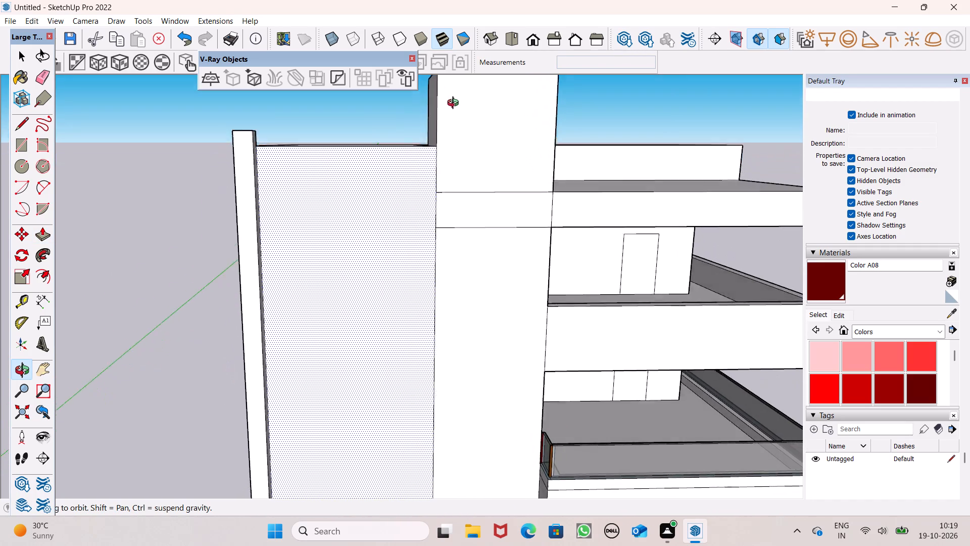
Raise the corner post's top face slightly with Push/Pull, ending with a pull of about 1 13/16".
{"action": "middle_click_drag", "start_coordinate": [455, 104], "coordinate": [381, 198]}
{"action": "scroll", "coordinate": [219, 181], "scroll_direction": "up", "scroll_amount": 4}
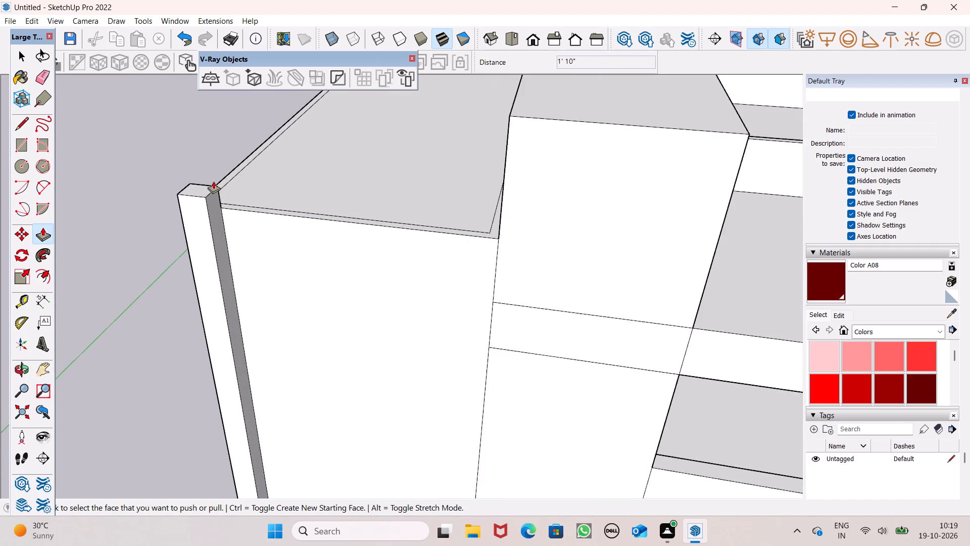
{"action": "scroll", "coordinate": [213, 181], "scroll_direction": "up", "scroll_amount": 5}
{"action": "left_click_drag", "start_coordinate": [197, 194], "coordinate": [191, 171]}
{"action": "left_click", "coordinate": [191, 167]}
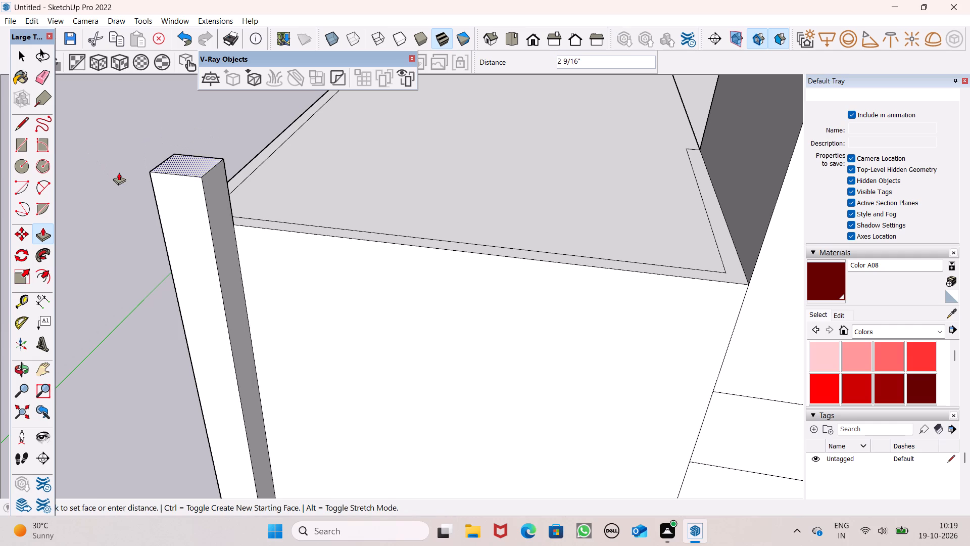
{"action": "left_click", "coordinate": [124, 173]}
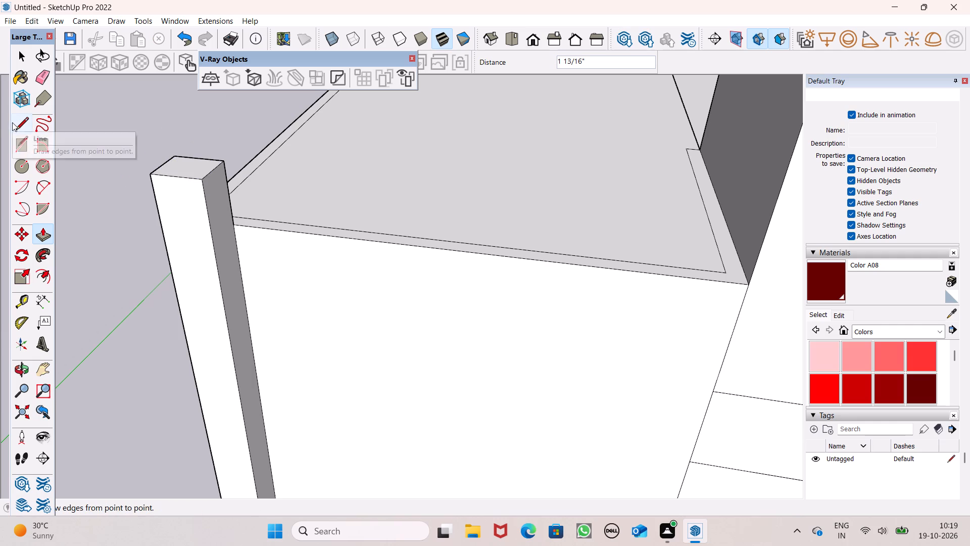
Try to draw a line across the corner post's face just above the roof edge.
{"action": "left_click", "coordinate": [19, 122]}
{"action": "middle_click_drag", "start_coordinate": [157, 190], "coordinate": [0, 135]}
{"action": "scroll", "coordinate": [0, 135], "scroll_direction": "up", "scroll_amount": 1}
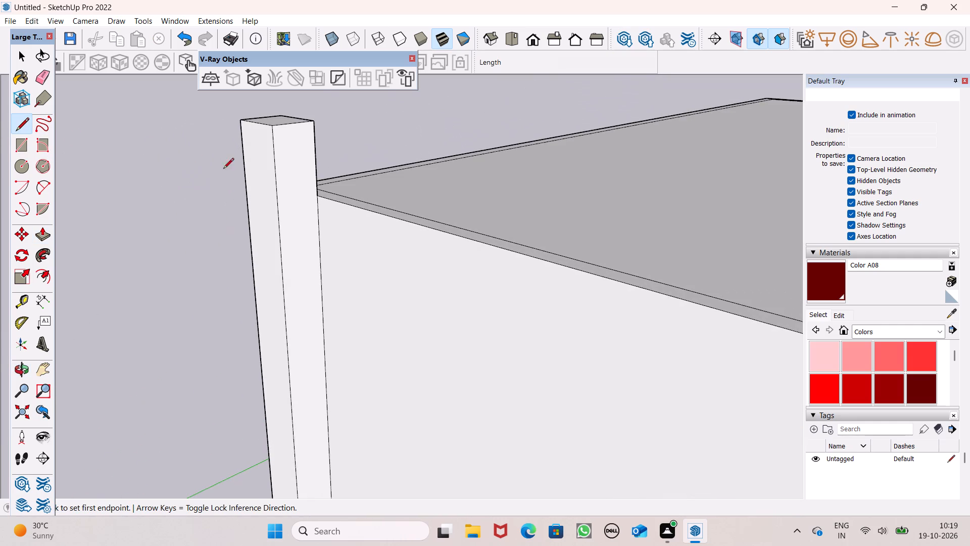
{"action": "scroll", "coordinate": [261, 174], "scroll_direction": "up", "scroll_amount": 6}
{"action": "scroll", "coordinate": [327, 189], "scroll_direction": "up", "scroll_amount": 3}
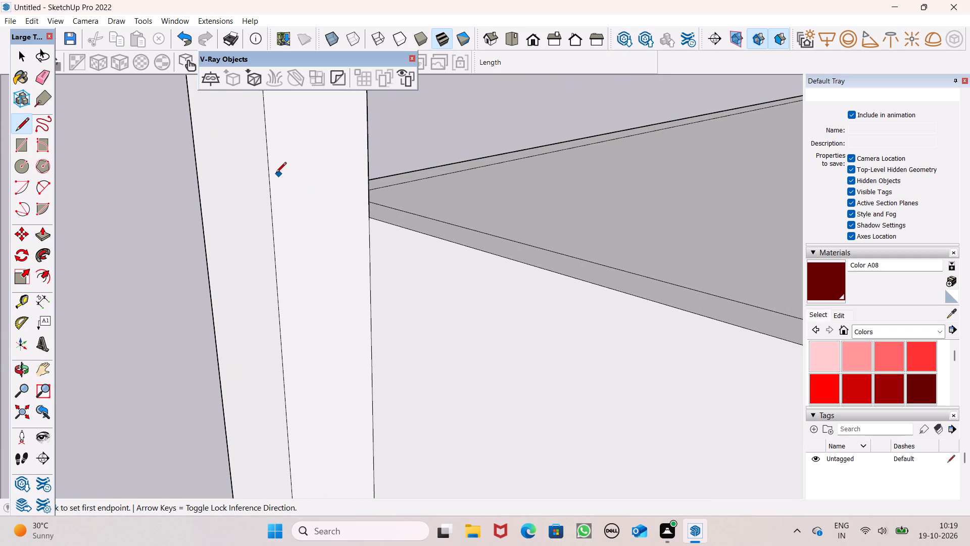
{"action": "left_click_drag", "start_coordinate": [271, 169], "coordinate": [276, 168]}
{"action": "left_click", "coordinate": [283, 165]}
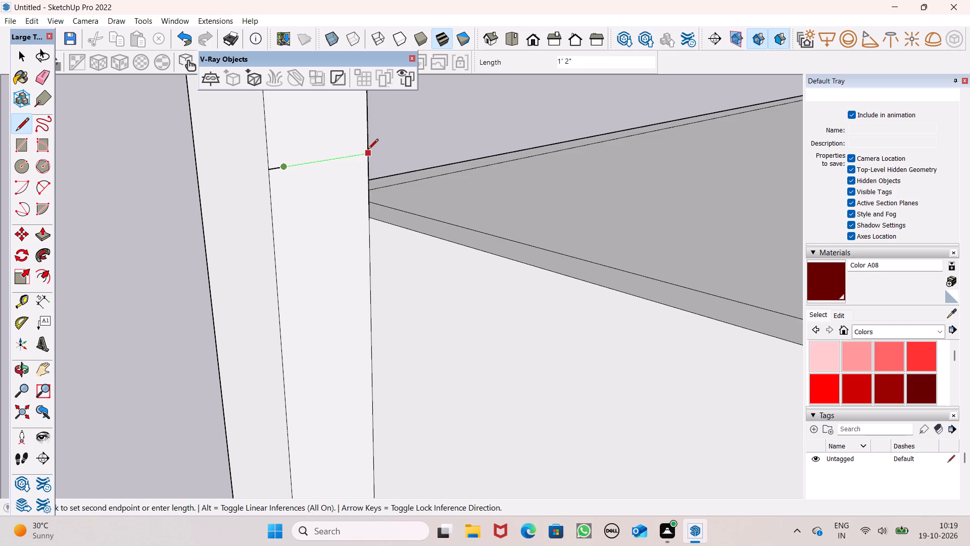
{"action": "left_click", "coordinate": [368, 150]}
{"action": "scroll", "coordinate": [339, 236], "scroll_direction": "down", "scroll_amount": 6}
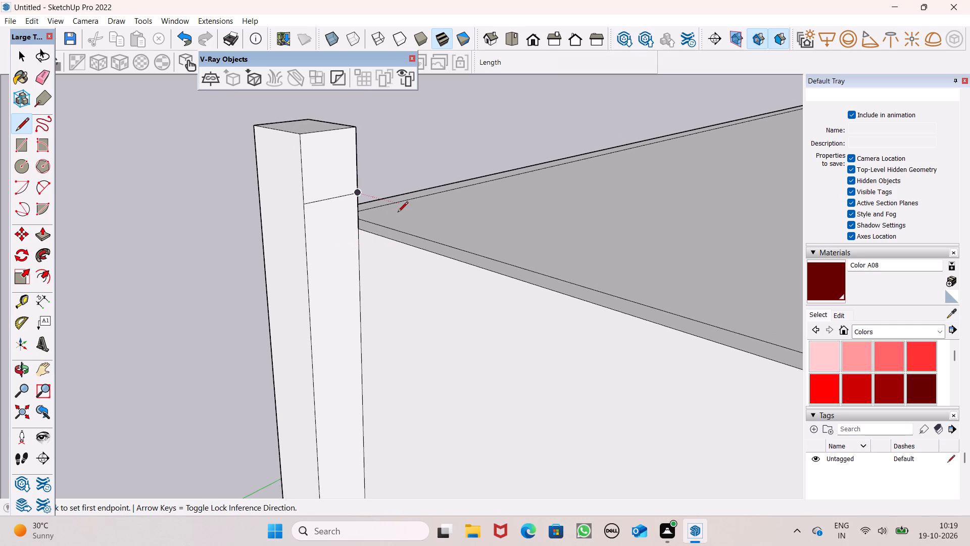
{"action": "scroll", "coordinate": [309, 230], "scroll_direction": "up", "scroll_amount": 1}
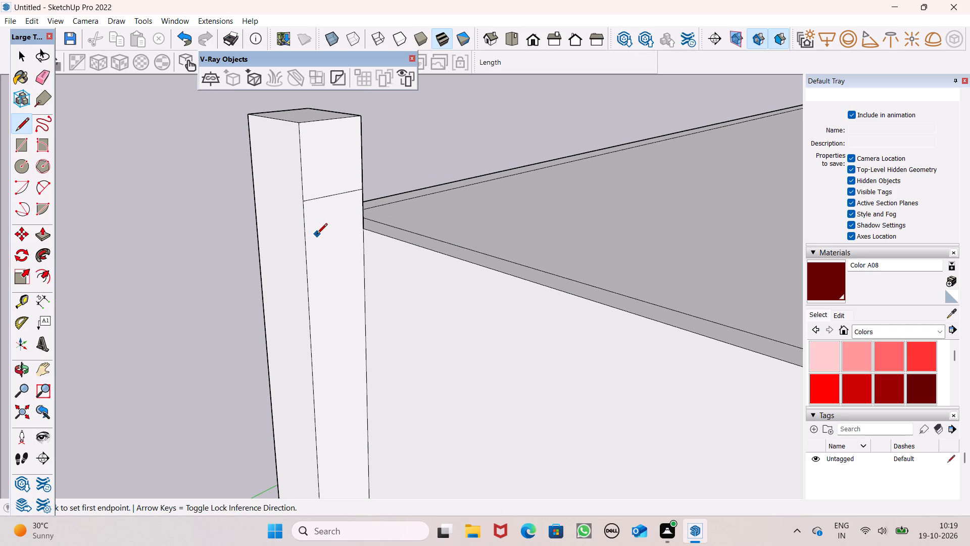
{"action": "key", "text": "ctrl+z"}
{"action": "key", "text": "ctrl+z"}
Draw a line about 1' 4 1/4" long across the corner post's face, just above the roof edge.
{"action": "scroll", "coordinate": [319, 227], "scroll_direction": "up", "scroll_amount": 2}
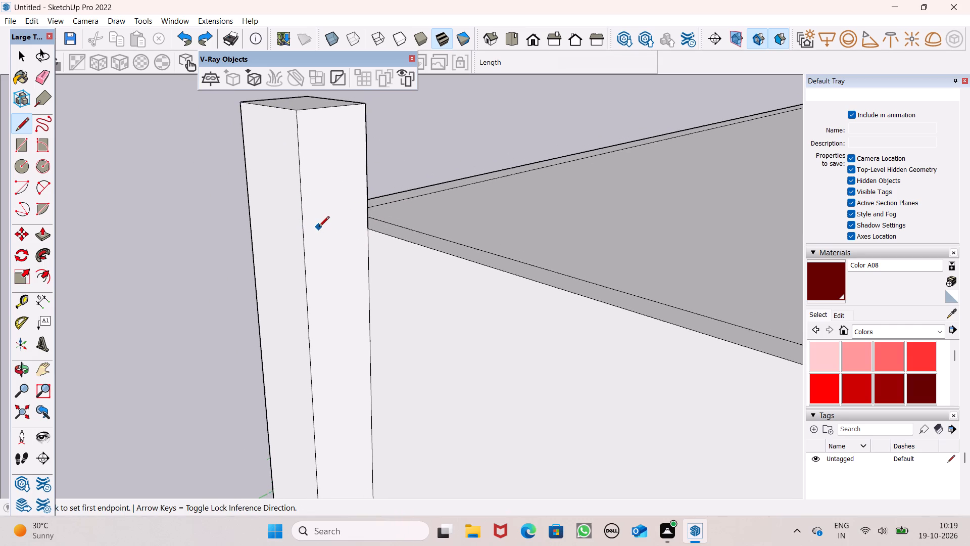
{"action": "scroll", "coordinate": [319, 227], "scroll_direction": "up", "scroll_amount": 2}
{"action": "middle_click_drag", "start_coordinate": [319, 226], "coordinate": [287, 234]}
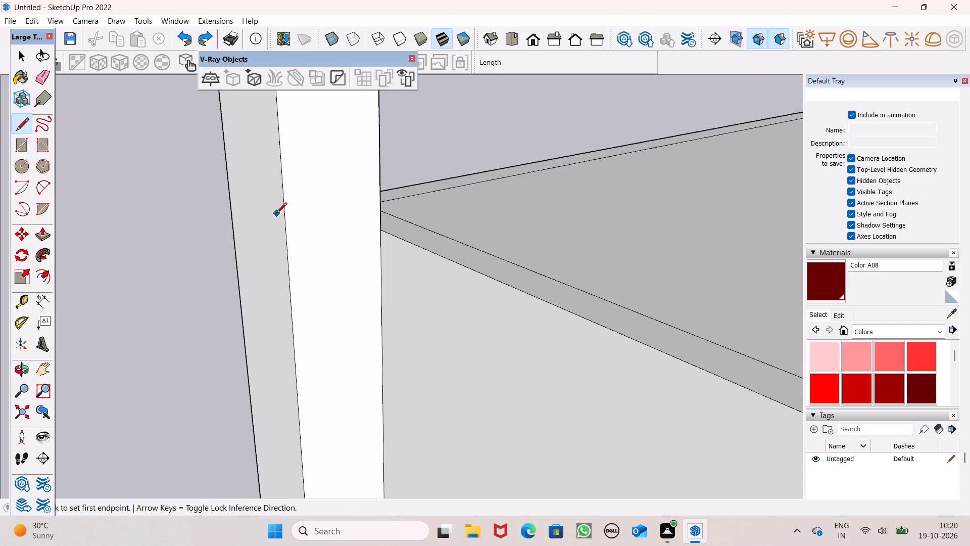
{"action": "scroll", "coordinate": [276, 214], "scroll_direction": "up", "scroll_amount": 3}
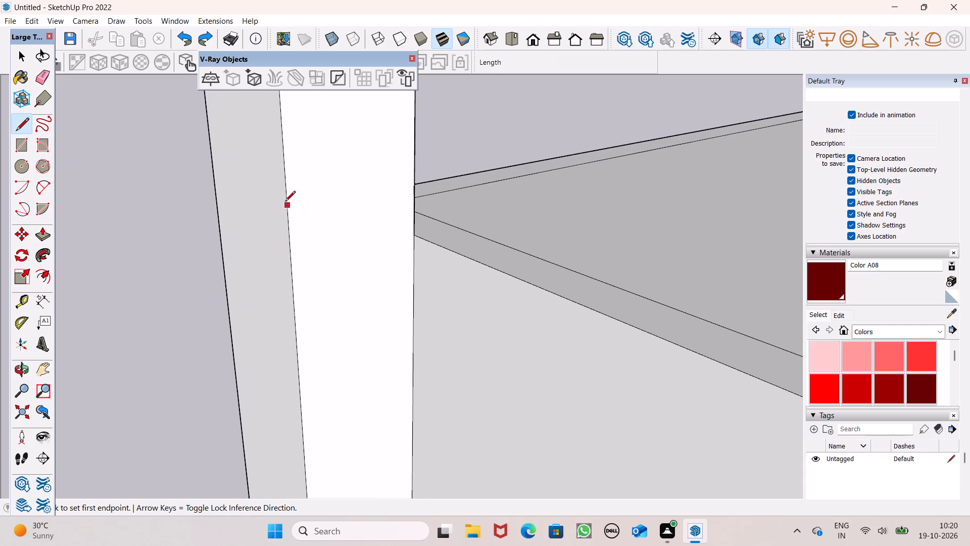
{"action": "left_click_drag", "start_coordinate": [283, 200], "coordinate": [302, 200]}
{"action": "left_click", "coordinate": [414, 178]}
{"action": "scroll", "coordinate": [391, 199], "scroll_direction": "down", "scroll_amount": 12}
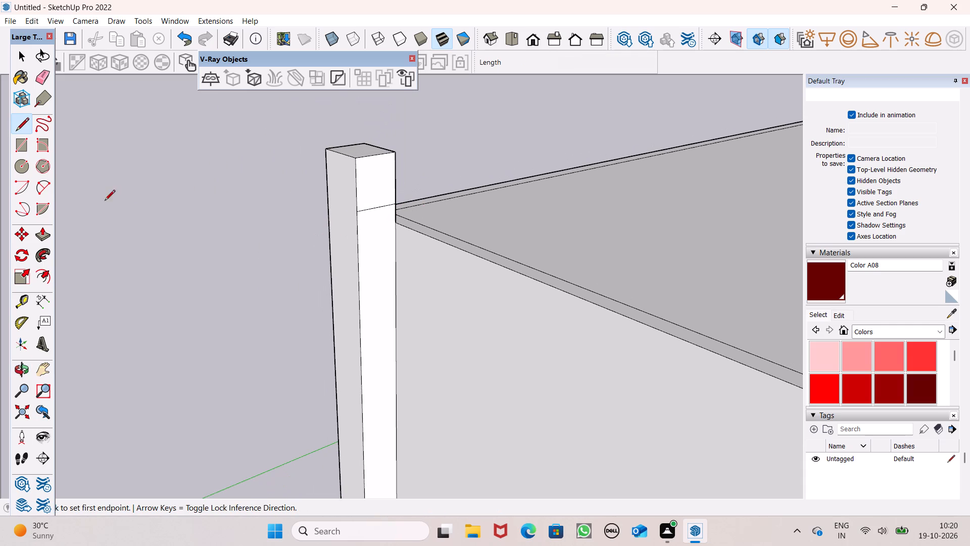
Push/Pull the post face above the line outward 14' 4" to form a beam along the roof edge.
{"action": "left_click", "coordinate": [43, 240]}
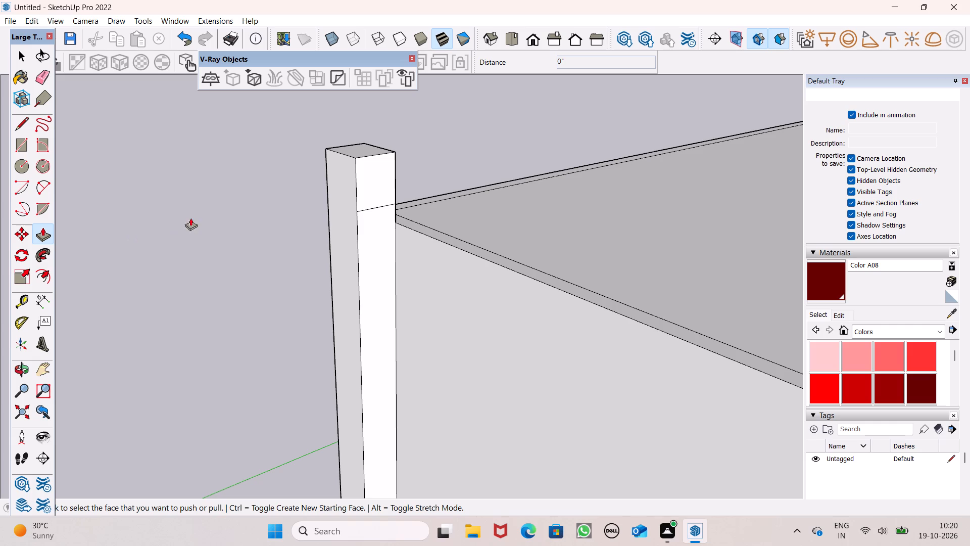
{"action": "left_click_drag", "start_coordinate": [381, 192], "coordinate": [969, 359]}
Examine the top beam against the roof edge, rooftop block and rear walls from several angles.
{"action": "scroll", "coordinate": [269, 165], "scroll_direction": "down", "scroll_amount": 5}
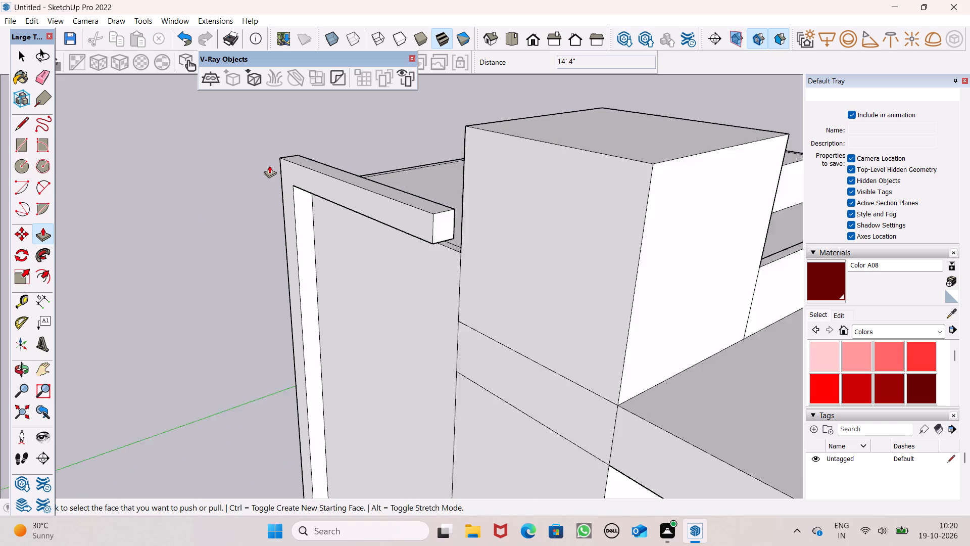
{"action": "scroll", "coordinate": [269, 165], "scroll_direction": "down", "scroll_amount": 2}
{"action": "middle_click_drag", "start_coordinate": [371, 235], "coordinate": [554, 298]}
{"action": "middle_click_drag", "start_coordinate": [555, 299], "coordinate": [592, 293]}
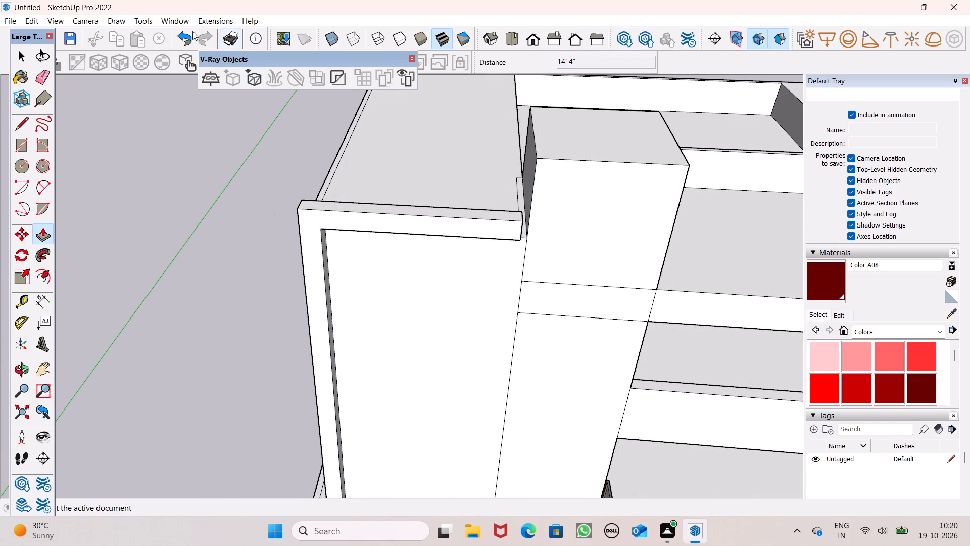
{"action": "middle_click_drag", "start_coordinate": [575, 231], "coordinate": [502, 263]}
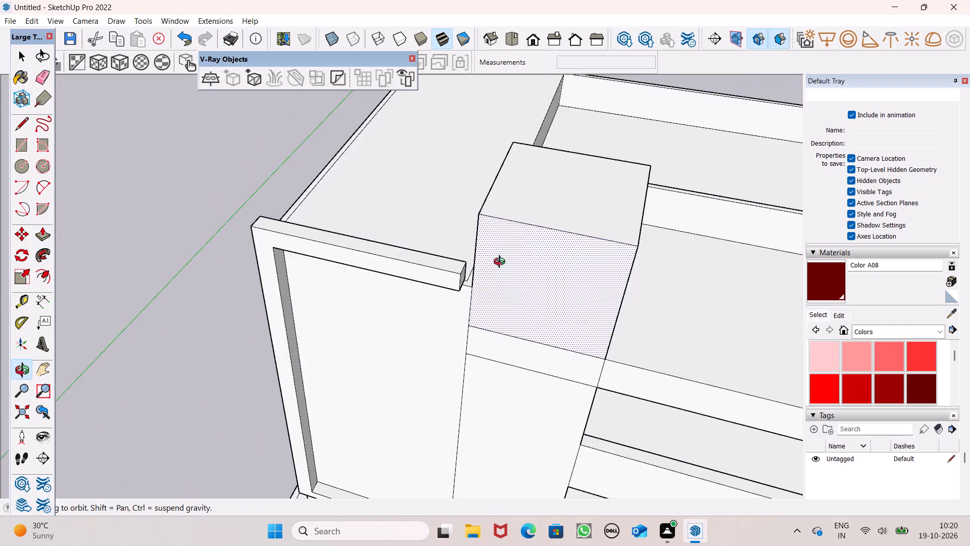
{"action": "middle_click_drag", "start_coordinate": [502, 263], "coordinate": [762, 227]}
{"action": "middle_click_drag", "start_coordinate": [447, 240], "coordinate": [633, 240]}
{"action": "scroll", "coordinate": [405, 230], "scroll_direction": "down", "scroll_amount": 3}
{"action": "middle_click_drag", "start_coordinate": [410, 239], "coordinate": [576, 236]}
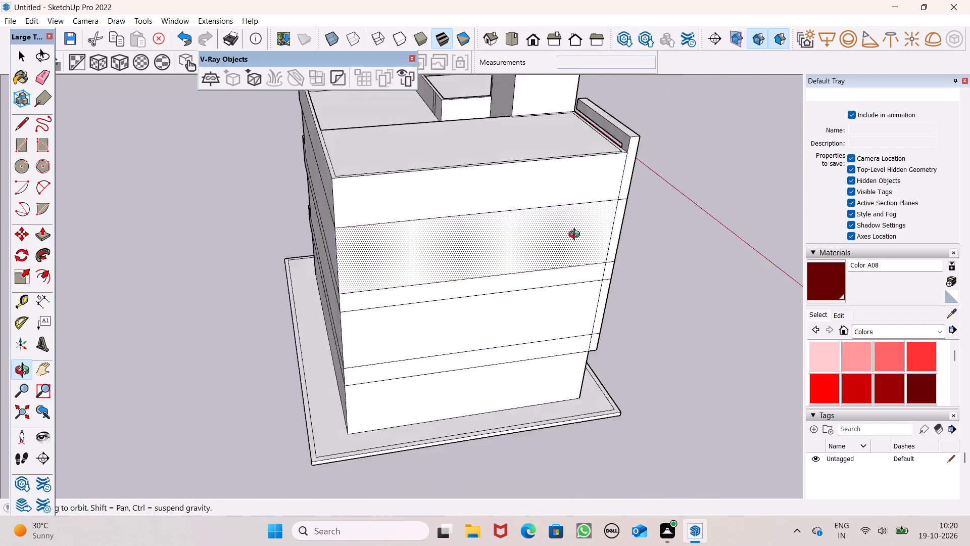
{"action": "middle_click_drag", "start_coordinate": [576, 236], "coordinate": [658, 232]}
{"action": "scroll", "coordinate": [594, 208], "scroll_direction": "down", "scroll_amount": 3}
{"action": "middle_click_drag", "start_coordinate": [590, 216], "coordinate": [604, 237]}
{"action": "scroll", "coordinate": [496, 225], "scroll_direction": "down", "scroll_amount": 2}
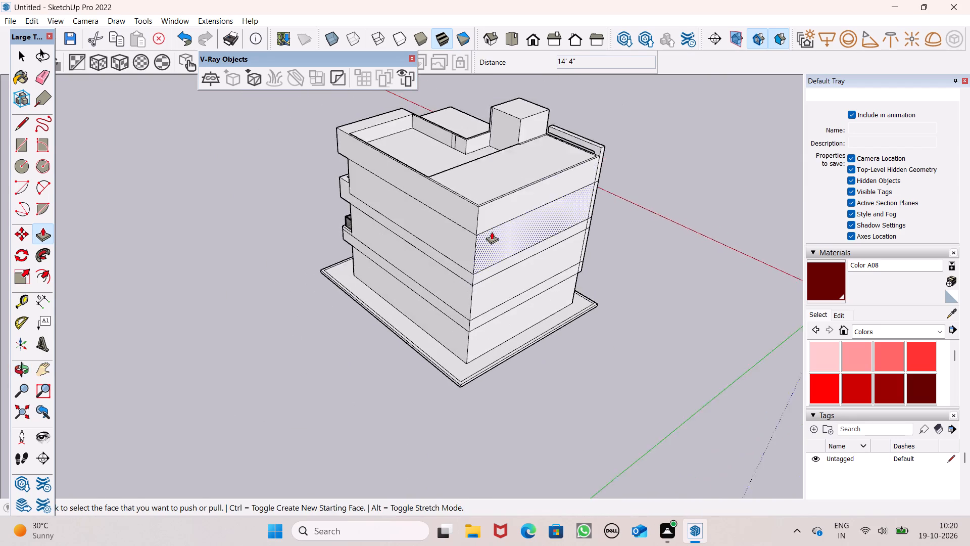
{"action": "scroll", "coordinate": [492, 232], "scroll_direction": "down", "scroll_amount": 3}
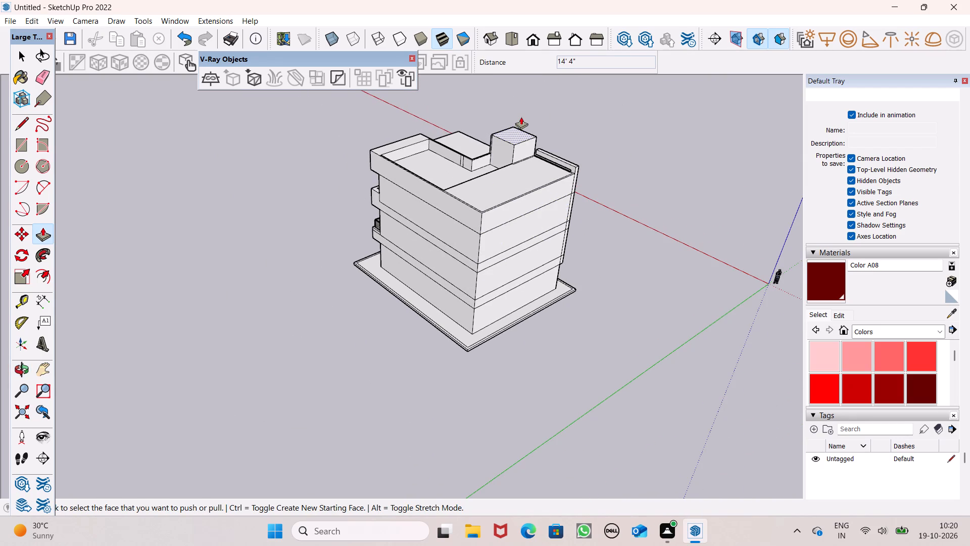
{"action": "scroll", "coordinate": [521, 117], "scroll_direction": "up", "scroll_amount": 5}
{"action": "scroll", "coordinate": [557, 141], "scroll_direction": "up", "scroll_amount": 6}
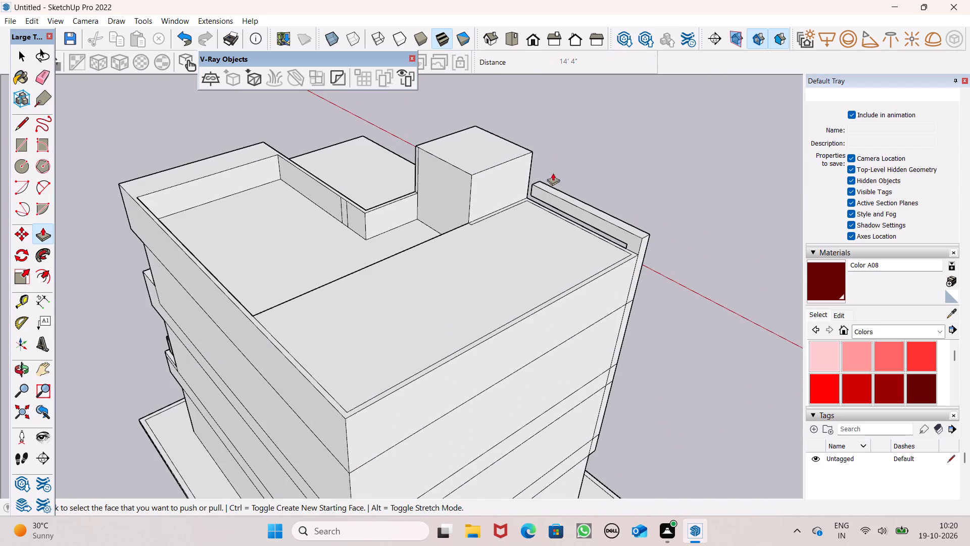
{"action": "scroll", "coordinate": [555, 179], "scroll_direction": "up", "scroll_amount": 1}
Extend the top beam's end face past the rooftop block with Push/Pull, by about 10' 6 1/8" and 17' 6 11/16".
{"action": "middle_click_drag", "start_coordinate": [559, 191], "coordinate": [149, 217]}
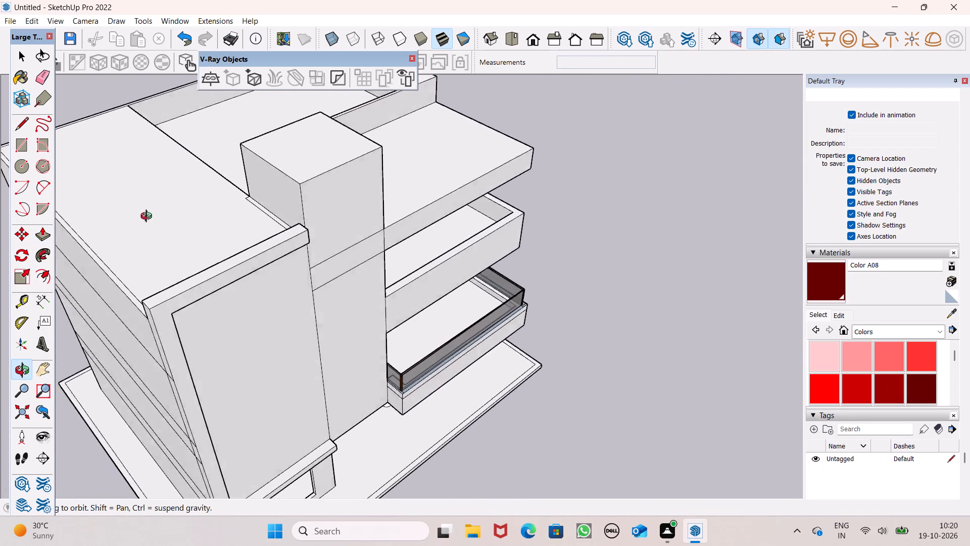
{"action": "middle_click_drag", "start_coordinate": [149, 217], "coordinate": [0, 191]}
{"action": "scroll", "coordinate": [160, 176], "scroll_direction": "down", "scroll_amount": 1}
{"action": "middle_click_drag", "start_coordinate": [270, 206], "coordinate": [0, 178]}
{"action": "scroll", "coordinate": [201, 204], "scroll_direction": "up", "scroll_amount": 4}
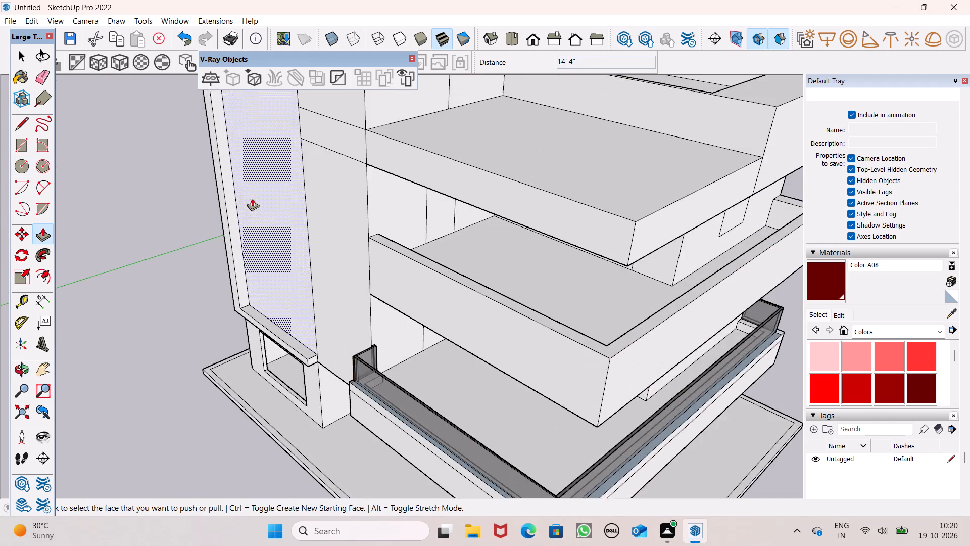
{"action": "scroll", "coordinate": [259, 202], "scroll_direction": "down", "scroll_amount": 9}
{"action": "middle_click_drag", "start_coordinate": [270, 205], "coordinate": [177, 231]}
{"action": "scroll", "coordinate": [259, 144], "scroll_direction": "up", "scroll_amount": 3}
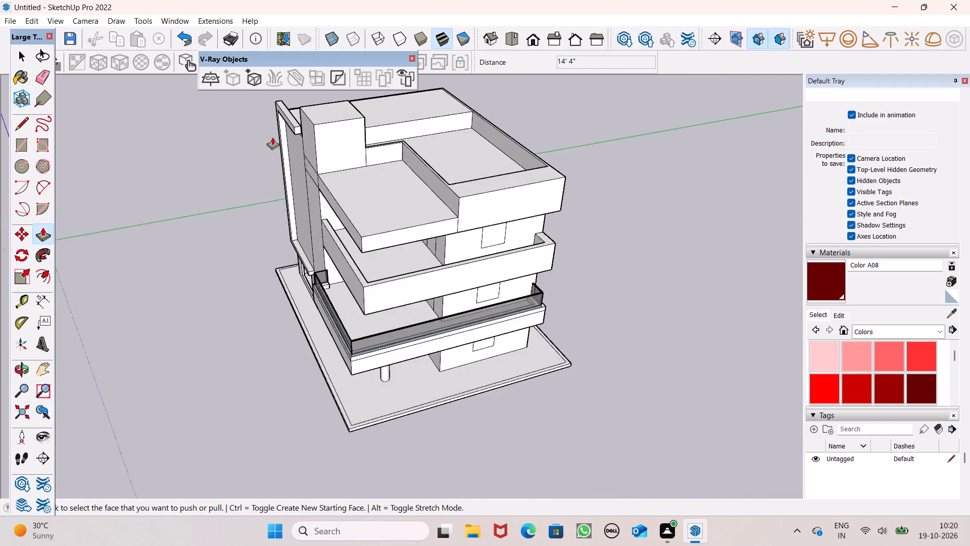
{"action": "scroll", "coordinate": [272, 137], "scroll_direction": "up", "scroll_amount": 4}
{"action": "scroll", "coordinate": [322, 131], "scroll_direction": "up", "scroll_amount": 6}
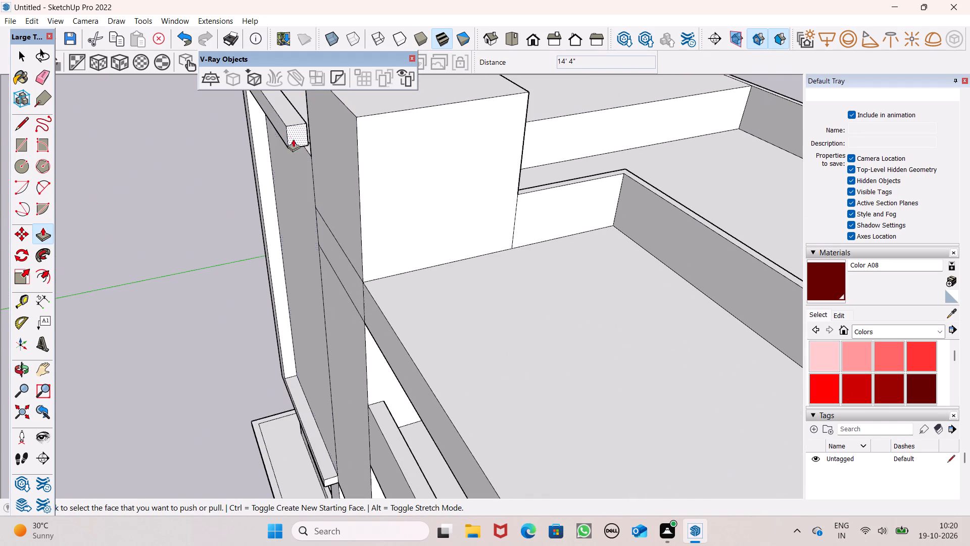
{"action": "left_click_drag", "start_coordinate": [290, 139], "coordinate": [414, 223]}
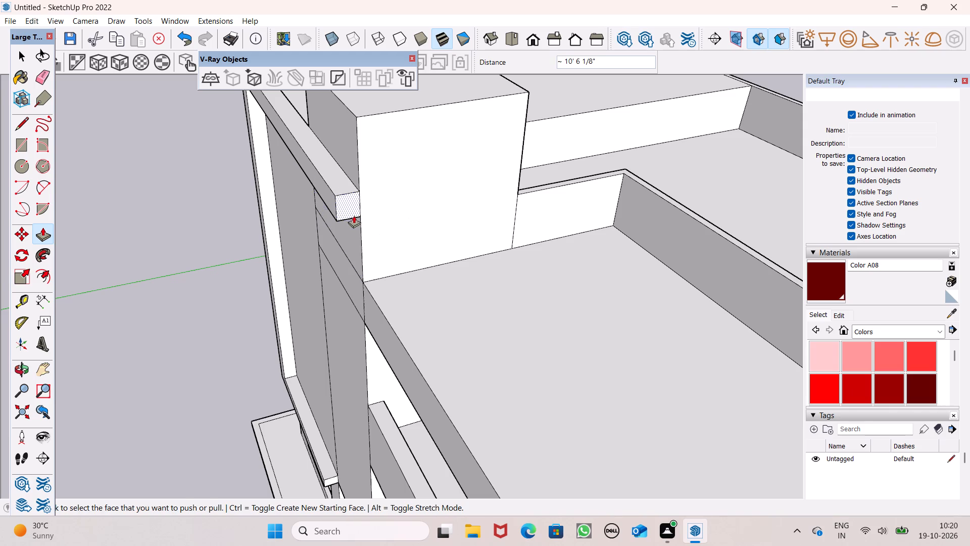
{"action": "left_click_drag", "start_coordinate": [350, 208], "coordinate": [571, 389]}
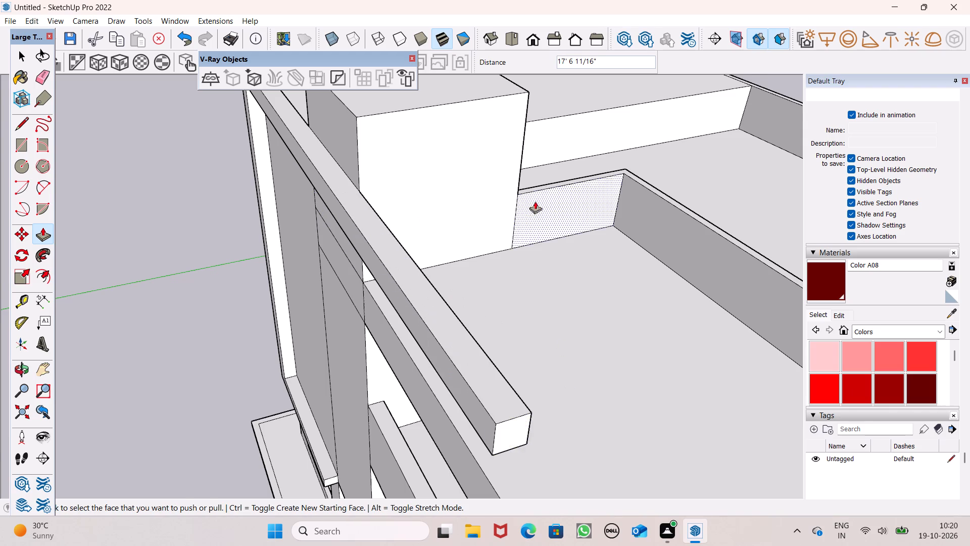
Push/Pull the beam's roof-side face inward over the roof, between the corner post and the rooftop block, to widen it.
{"action": "scroll", "coordinate": [533, 184], "scroll_direction": "down", "scroll_amount": 5}
{"action": "scroll", "coordinate": [444, 176], "scroll_direction": "down", "scroll_amount": 5}
{"action": "middle_click_drag", "start_coordinate": [363, 214], "coordinate": [858, 278]}
{"action": "middle_click_drag", "start_coordinate": [382, 243], "coordinate": [739, 263]}
{"action": "scroll", "coordinate": [716, 271], "scroll_direction": "up", "scroll_amount": 1}
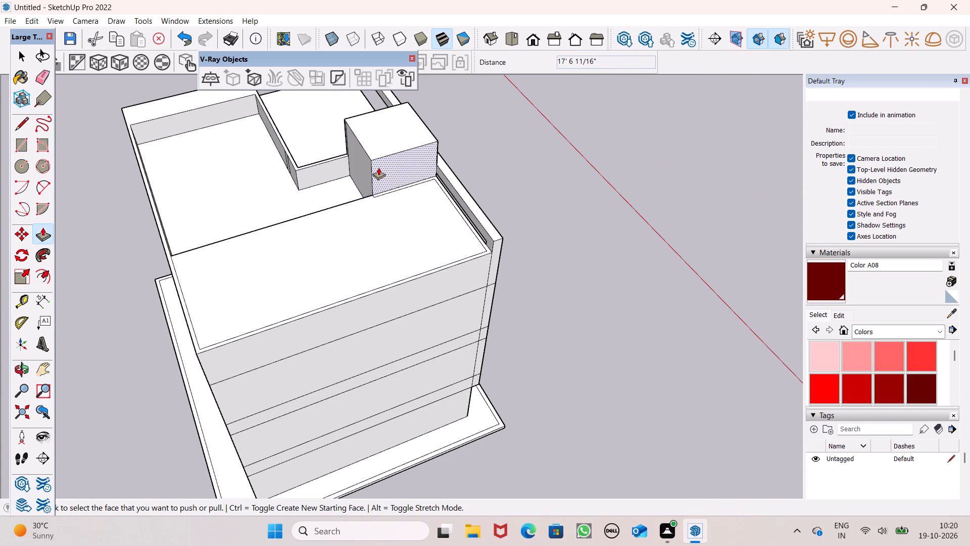
{"action": "middle_click_drag", "start_coordinate": [352, 220], "coordinate": [512, 221]}
{"action": "scroll", "coordinate": [523, 201], "scroll_direction": "up", "scroll_amount": 4}
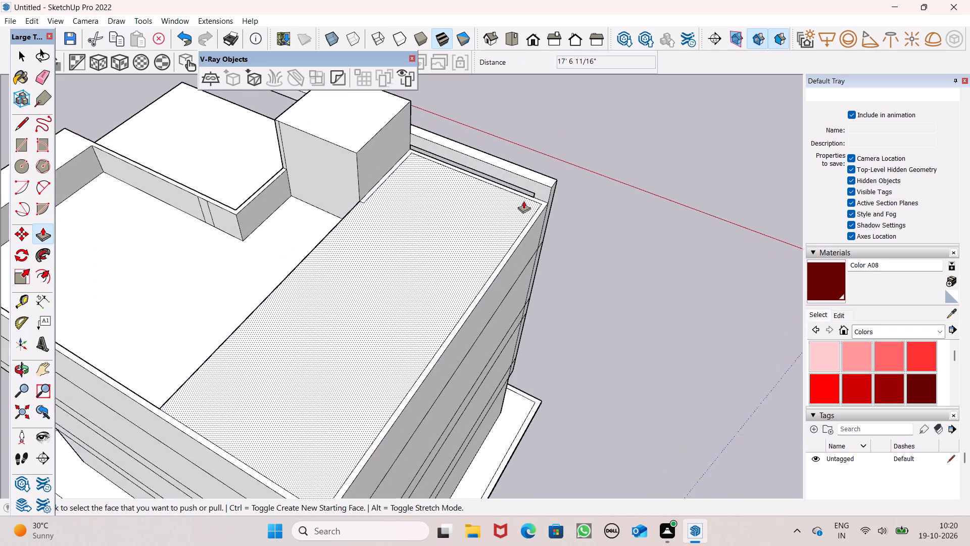
{"action": "scroll", "coordinate": [523, 201], "scroll_direction": "up", "scroll_amount": 7}
{"action": "left_click_drag", "start_coordinate": [539, 173], "coordinate": [525, 213]}
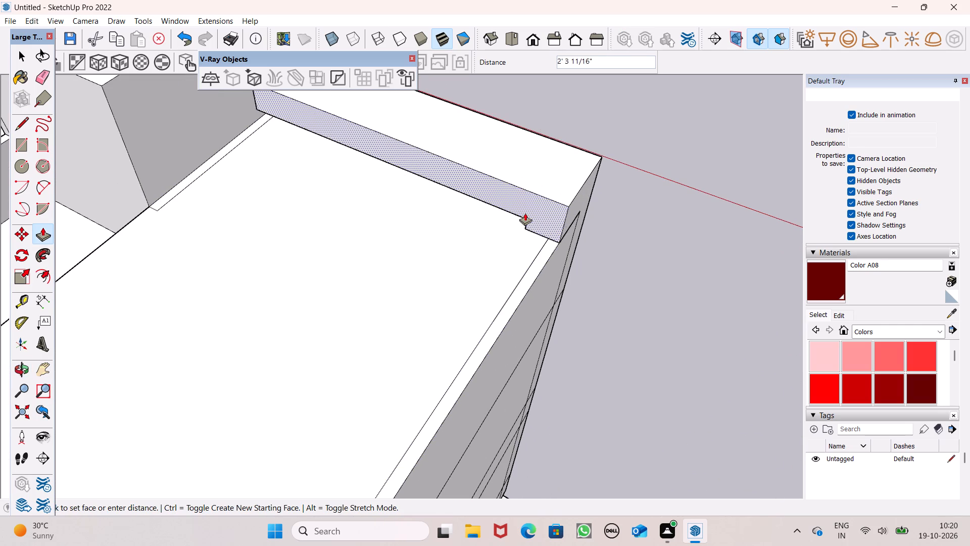
{"action": "left_click_drag", "start_coordinate": [525, 213], "coordinate": [513, 232]}
Push/Pull the inner side face of the beam beyond the rooftop block about 14' 1 13/16" over the lower roof.
{"action": "scroll", "coordinate": [503, 225], "scroll_direction": "down", "scroll_amount": 6}
{"action": "middle_click_drag", "start_coordinate": [514, 238], "coordinate": [478, 177]}
{"action": "scroll", "coordinate": [493, 202], "scroll_direction": "up", "scroll_amount": 1}
{"action": "middle_click_drag", "start_coordinate": [478, 177], "coordinate": [66, 215]}
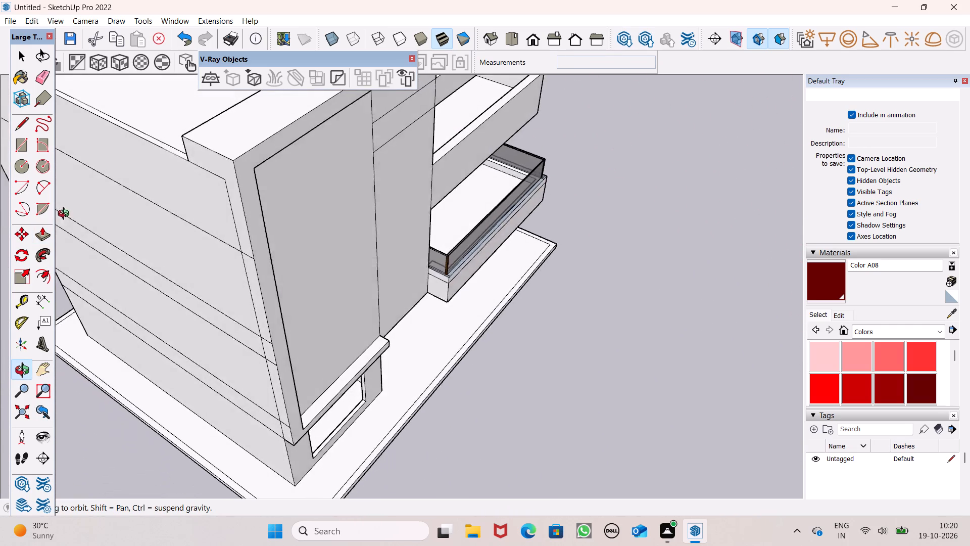
{"action": "middle_click_drag", "start_coordinate": [66, 215], "coordinate": [14, 212]}
{"action": "middle_click_drag", "start_coordinate": [7, 212], "coordinate": [0, 212]}
{"action": "middle_click", "coordinate": [0, 212]}
{"action": "scroll", "coordinate": [256, 290], "scroll_direction": "down", "scroll_amount": 4}
{"action": "middle_click_drag", "start_coordinate": [301, 295], "coordinate": [296, 279]}
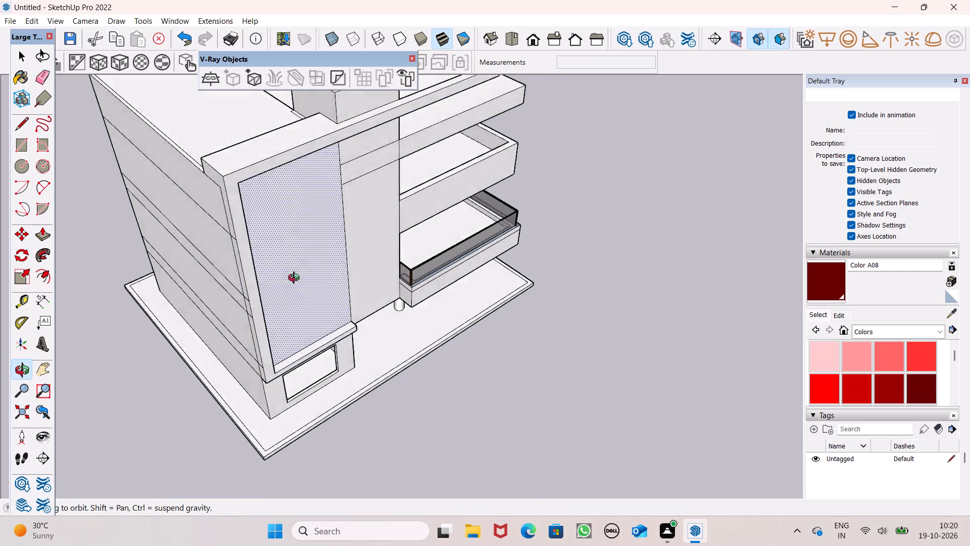
{"action": "middle_click_drag", "start_coordinate": [296, 279], "coordinate": [104, 232]}
{"action": "scroll", "coordinate": [453, 284], "scroll_direction": "down", "scroll_amount": 4}
{"action": "middle_click_drag", "start_coordinate": [498, 290], "coordinate": [71, 343]}
{"action": "scroll", "coordinate": [421, 271], "scroll_direction": "up", "scroll_amount": 4}
{"action": "middle_click_drag", "start_coordinate": [427, 242], "coordinate": [344, 280]}
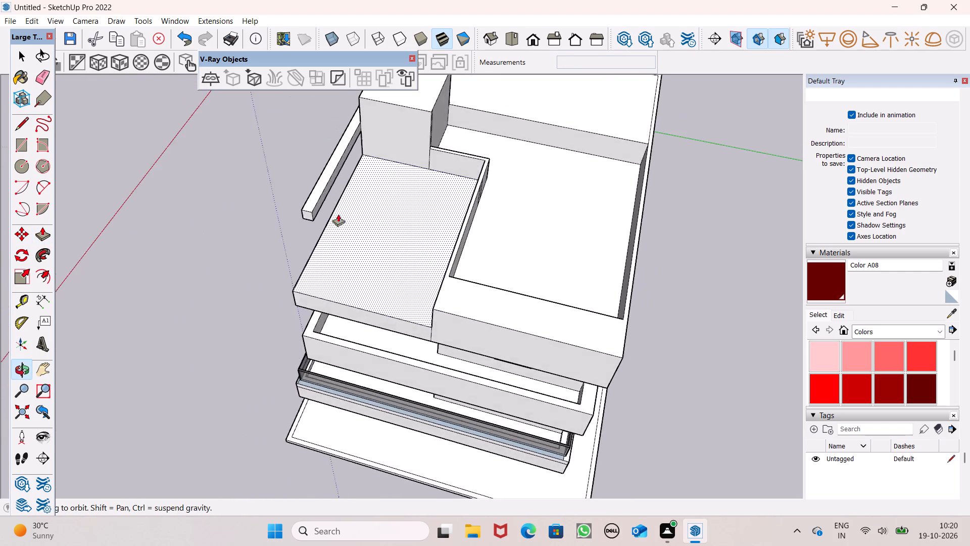
{"action": "scroll", "coordinate": [365, 188], "scroll_direction": "up", "scroll_amount": 5}
{"action": "left_click_drag", "start_coordinate": [299, 157], "coordinate": [420, 187]}
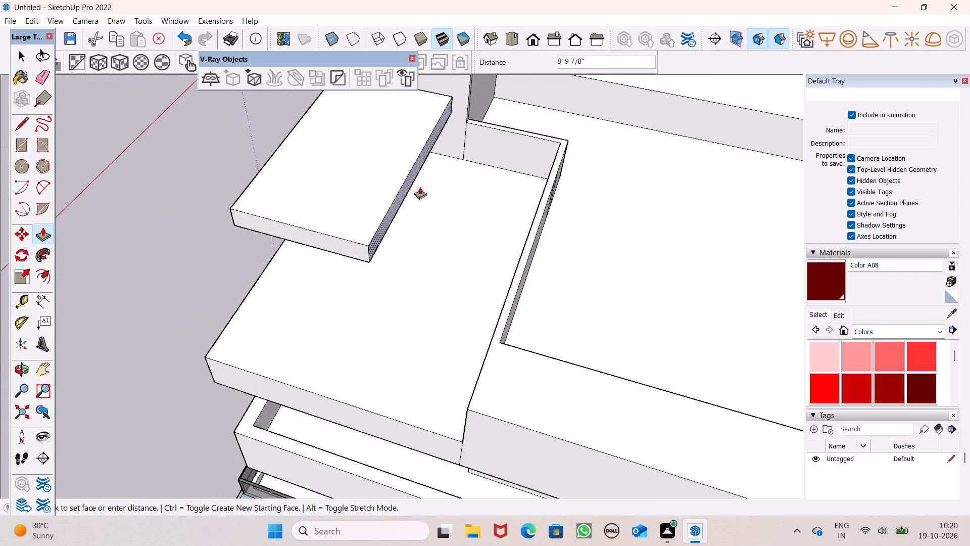
{"action": "left_click_drag", "start_coordinate": [420, 187], "coordinate": [484, 203]}
Examine the widened slab over the lower roof, its gap to the parapet and its junction with the rooftop block.
{"action": "scroll", "coordinate": [493, 187], "scroll_direction": "down", "scroll_amount": 6}
{"action": "middle_click_drag", "start_coordinate": [509, 199], "coordinate": [612, 244]}
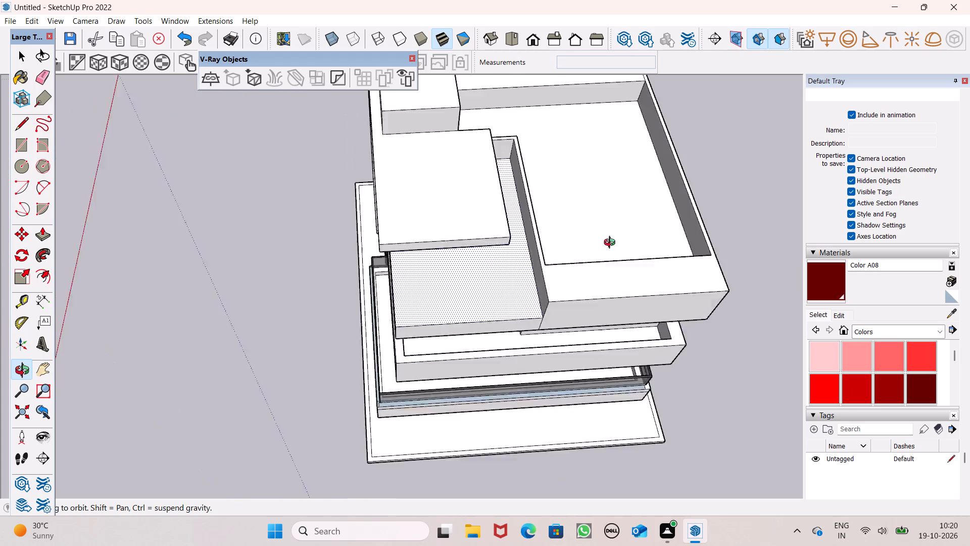
{"action": "middle_click_drag", "start_coordinate": [612, 244], "coordinate": [414, 231]}
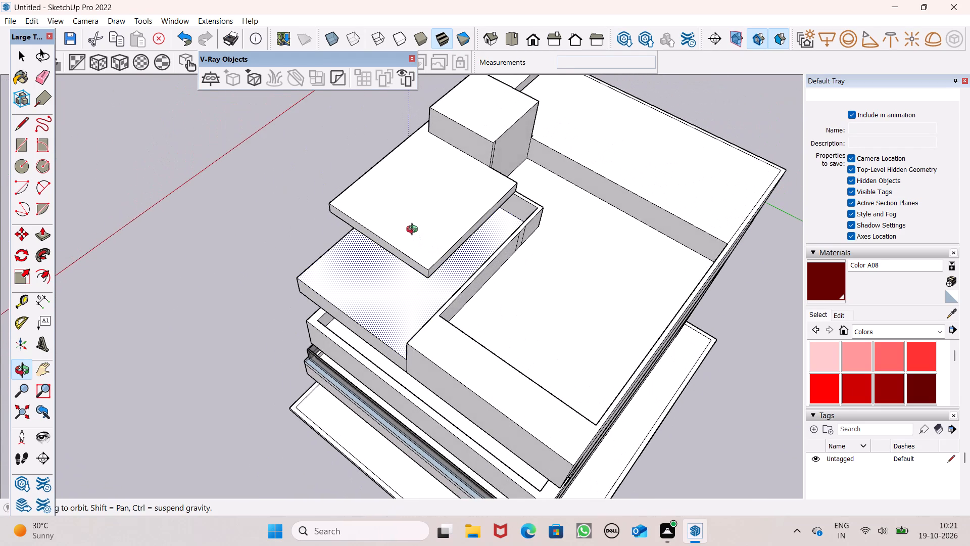
{"action": "middle_click_drag", "start_coordinate": [414, 231], "coordinate": [316, 232]}
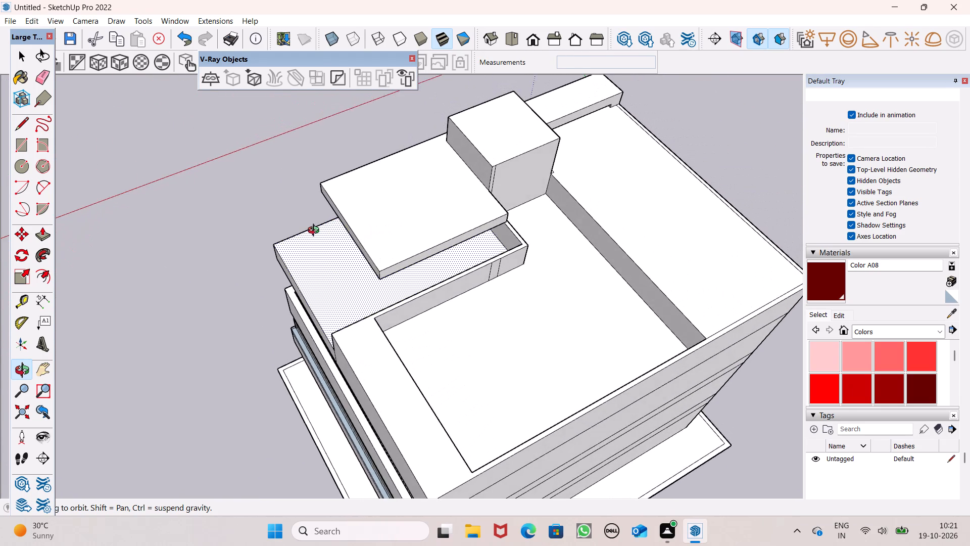
{"action": "middle_click_drag", "start_coordinate": [316, 232], "coordinate": [307, 228]}
{"action": "scroll", "coordinate": [453, 229], "scroll_direction": "up", "scroll_amount": 6}
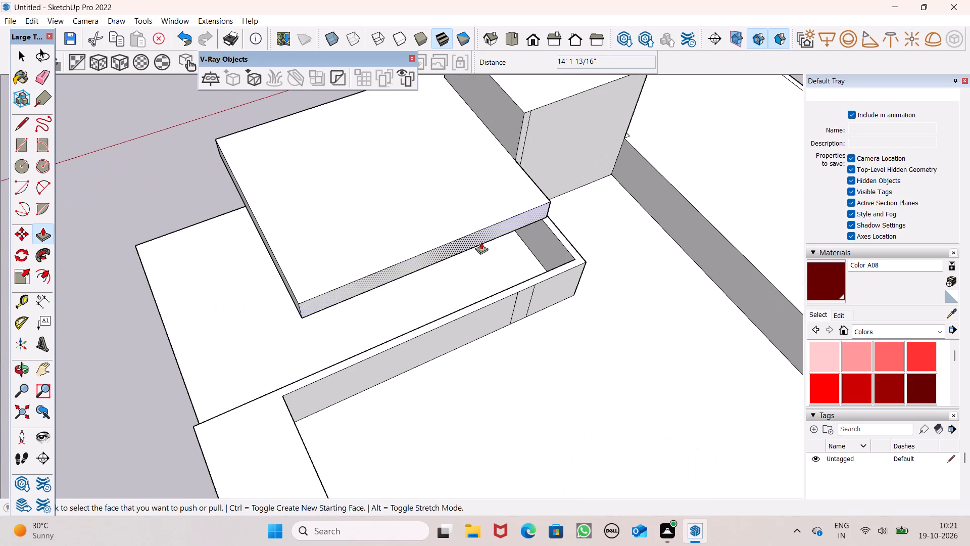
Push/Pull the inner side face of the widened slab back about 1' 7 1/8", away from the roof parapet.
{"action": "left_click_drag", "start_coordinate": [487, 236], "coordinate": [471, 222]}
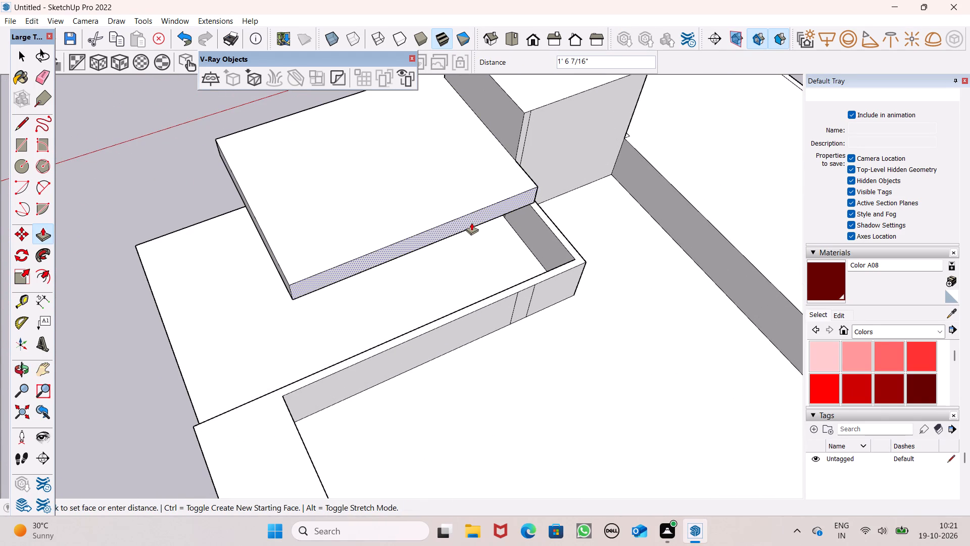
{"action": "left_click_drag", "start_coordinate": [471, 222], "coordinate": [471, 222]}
Examine the extended frame slab over the lower roof and its proportions against the balconies and rooftop block.
{"action": "scroll", "coordinate": [612, 264], "scroll_direction": "down", "scroll_amount": 5}
{"action": "middle_click_drag", "start_coordinate": [483, 299], "coordinate": [723, 243]}
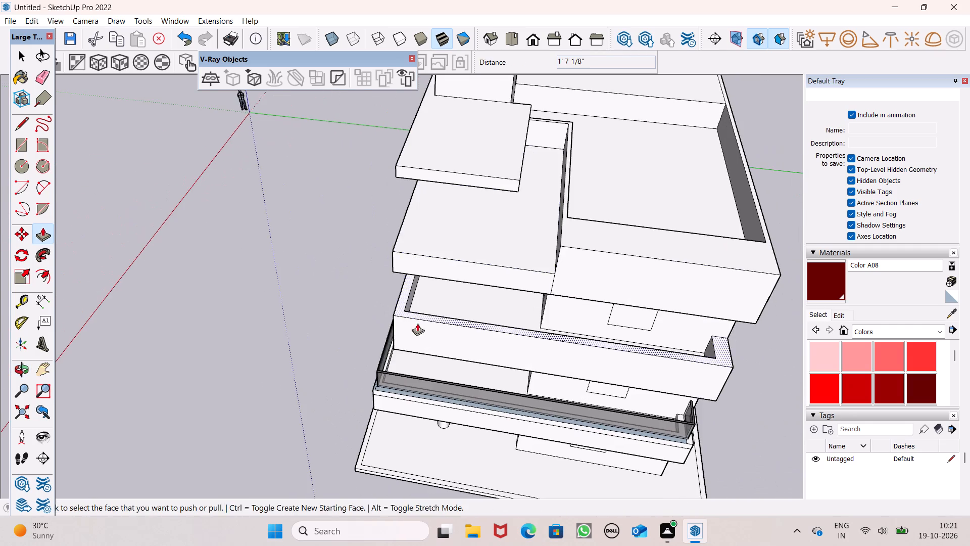
{"action": "middle_click_drag", "start_coordinate": [419, 323], "coordinate": [632, 259]}
{"action": "scroll", "coordinate": [446, 289], "scroll_direction": "up", "scroll_amount": 1}
{"action": "middle_click_drag", "start_coordinate": [458, 290], "coordinate": [638, 203]}
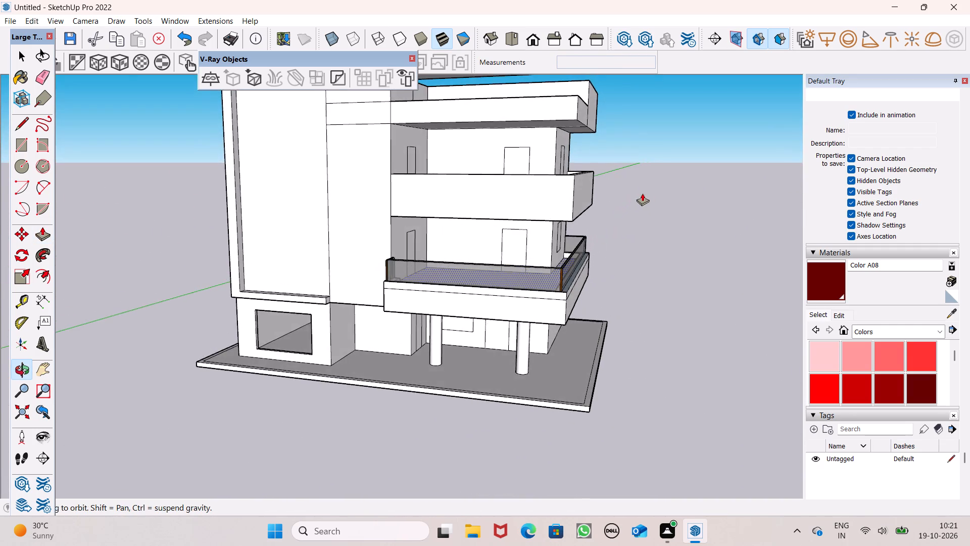
{"action": "scroll", "coordinate": [639, 195], "scroll_direction": "up", "scroll_amount": 1}
{"action": "scroll", "coordinate": [640, 211], "scroll_direction": "down", "scroll_amount": 7}
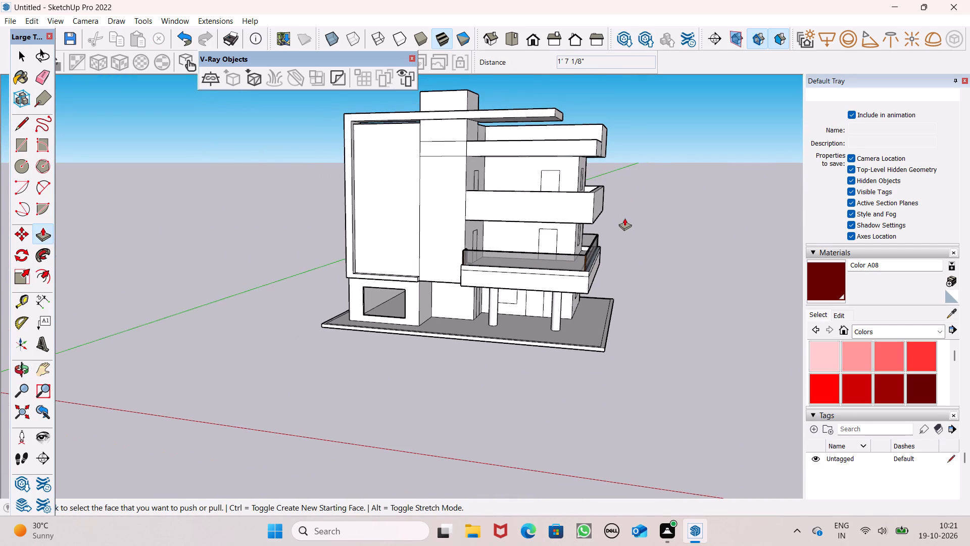
{"action": "scroll", "coordinate": [624, 218], "scroll_direction": "down", "scroll_amount": 2}
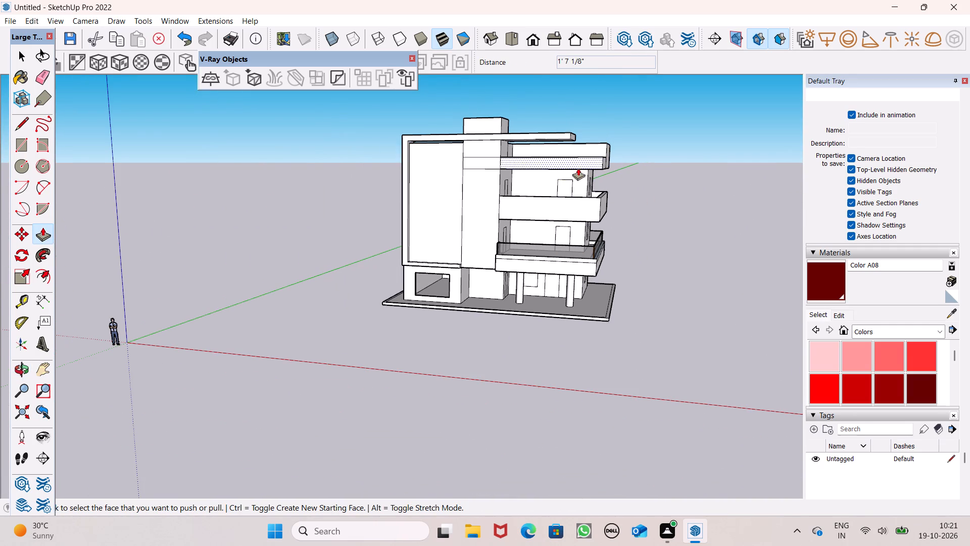
{"action": "scroll", "coordinate": [557, 155], "scroll_direction": "up", "scroll_amount": 5}
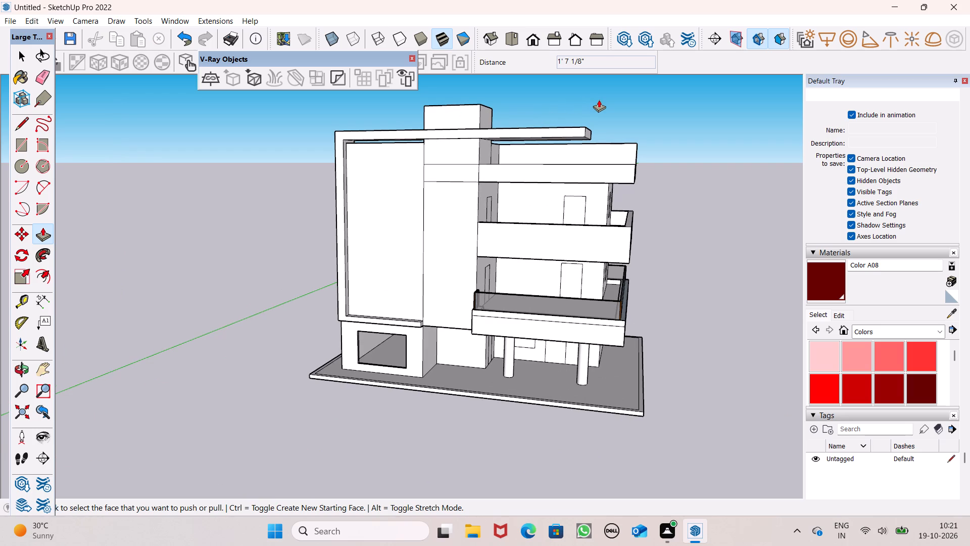
{"action": "scroll", "coordinate": [599, 100], "scroll_direction": "up", "scroll_amount": 1}
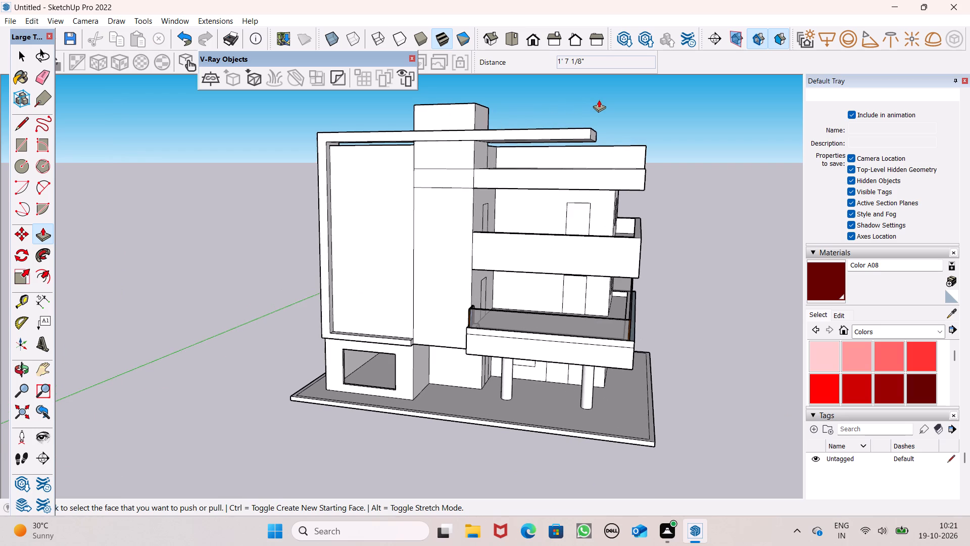
{"action": "middle_click_drag", "start_coordinate": [613, 151], "coordinate": [622, 171]}
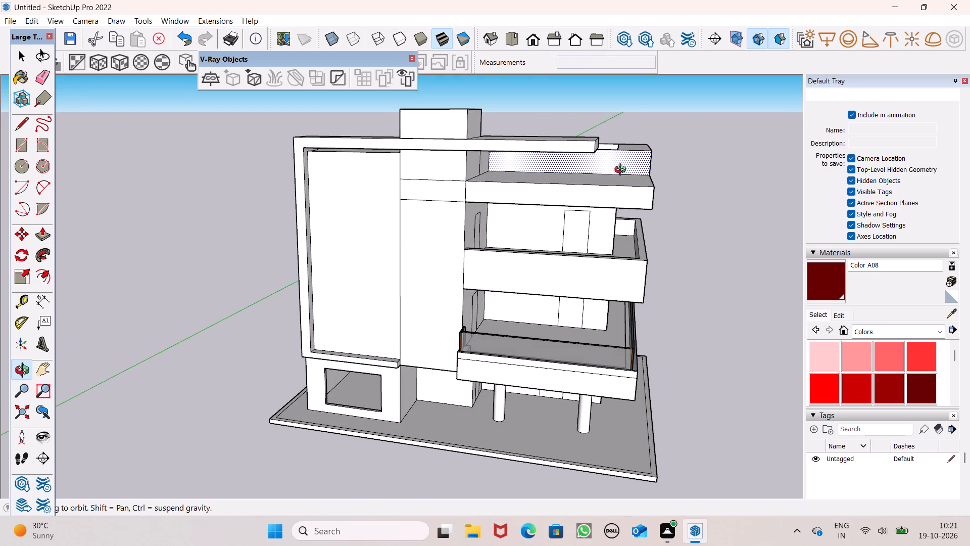
{"action": "middle_click_drag", "start_coordinate": [622, 171], "coordinate": [630, 213]}
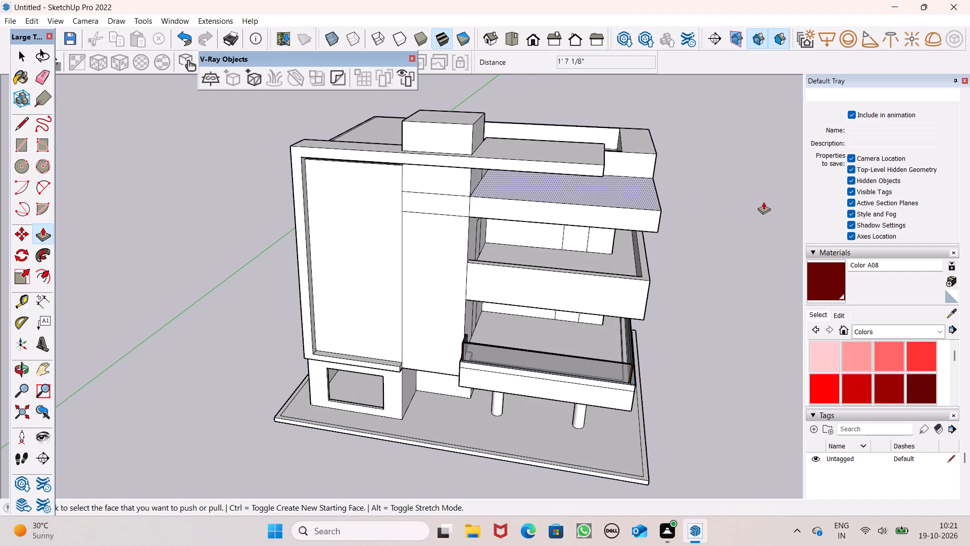
Undo the last five Push/Pull edits on the facade frame's top beam, back to its short form beside the rooftop block.
{"action": "key", "text": "ctrl+z"}
{"action": "key", "text": "ctrl+z"}
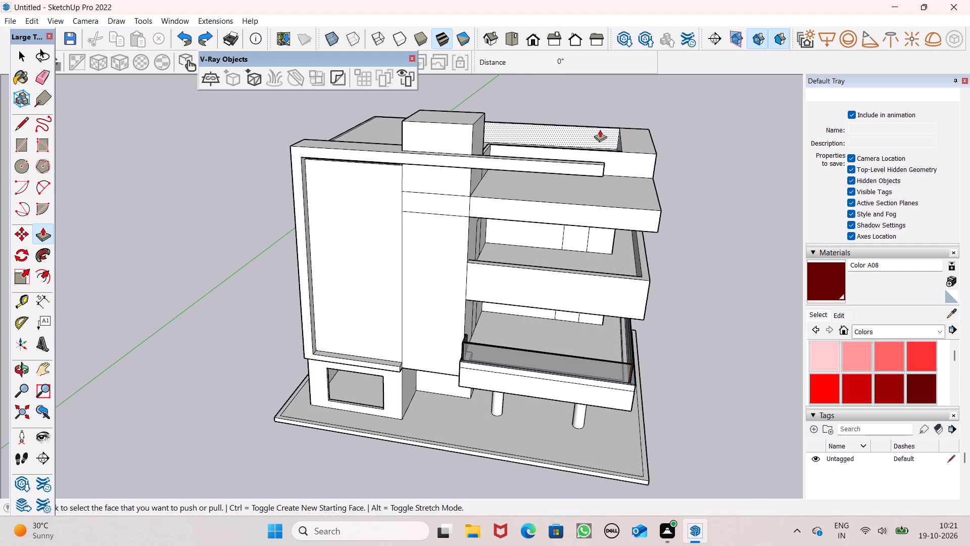
{"action": "key", "text": "ctrl+z"}
{"action": "key", "text": "ctrl+z"}
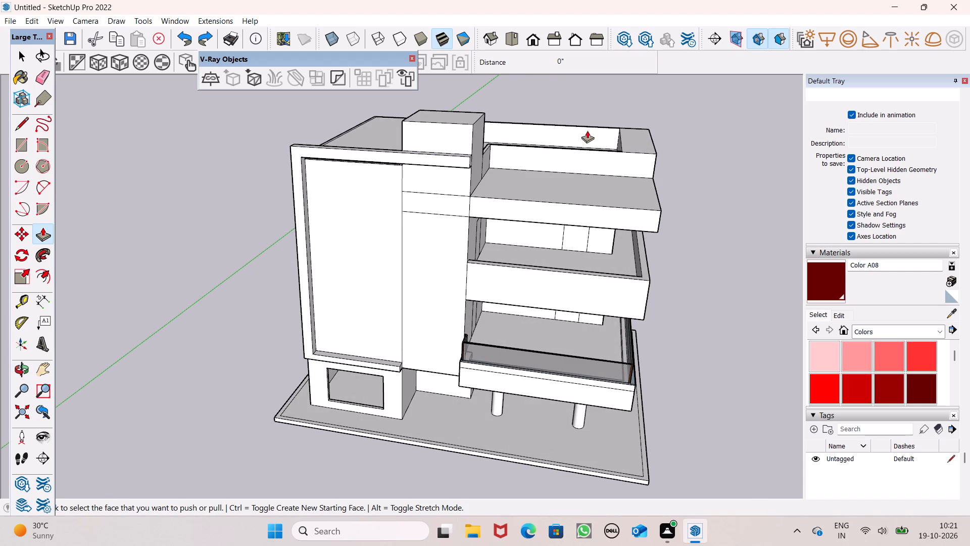
{"action": "key", "text": "ctrl+z"}
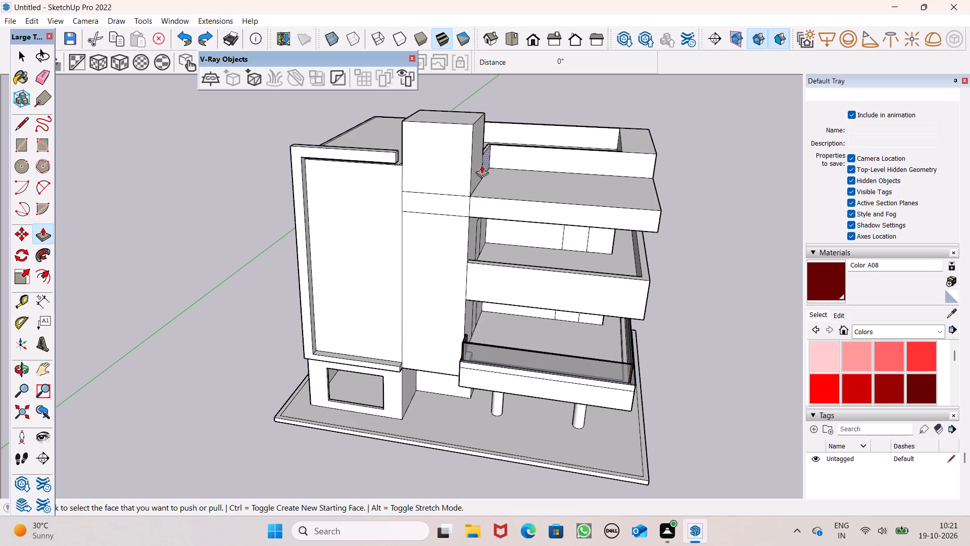
Raise the top face of the facade frame's top beam about 4' 11 1/16" with Push/Pull.
{"action": "middle_click_drag", "start_coordinate": [393, 152], "coordinate": [679, 215]}
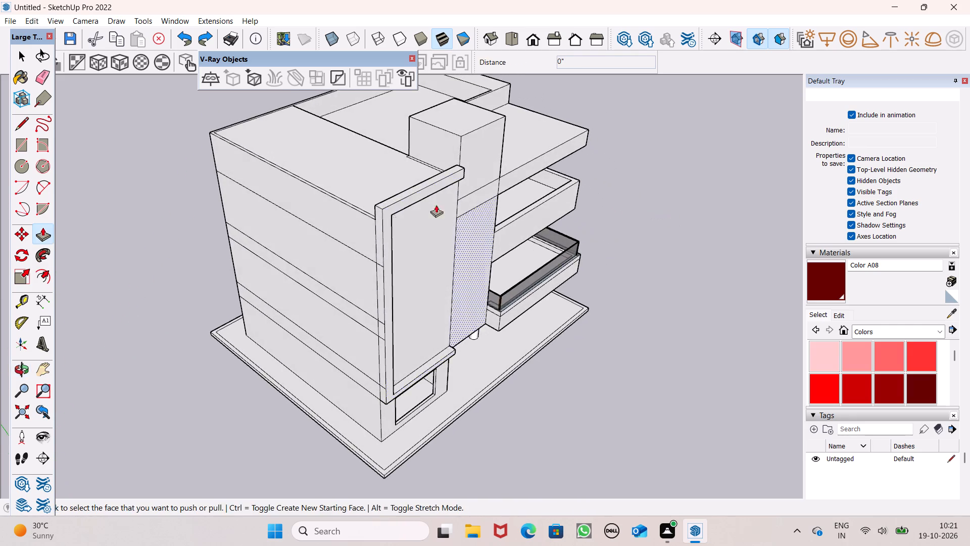
{"action": "middle_click_drag", "start_coordinate": [437, 206], "coordinate": [536, 258]}
{"action": "scroll", "coordinate": [447, 219], "scroll_direction": "up", "scroll_amount": 5}
{"action": "left_click_drag", "start_coordinate": [495, 224], "coordinate": [490, 193]}
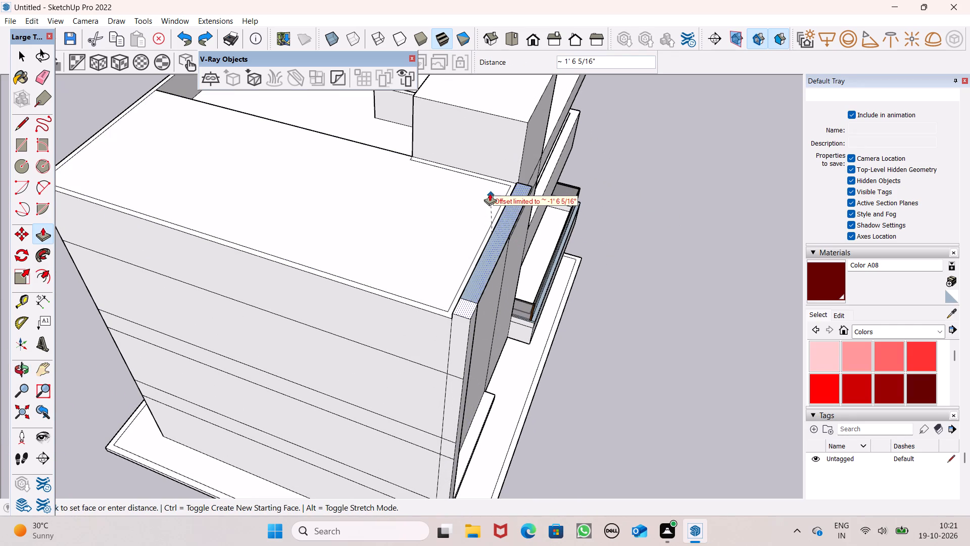
{"action": "left_click_drag", "start_coordinate": [490, 193], "coordinate": [521, 175]}
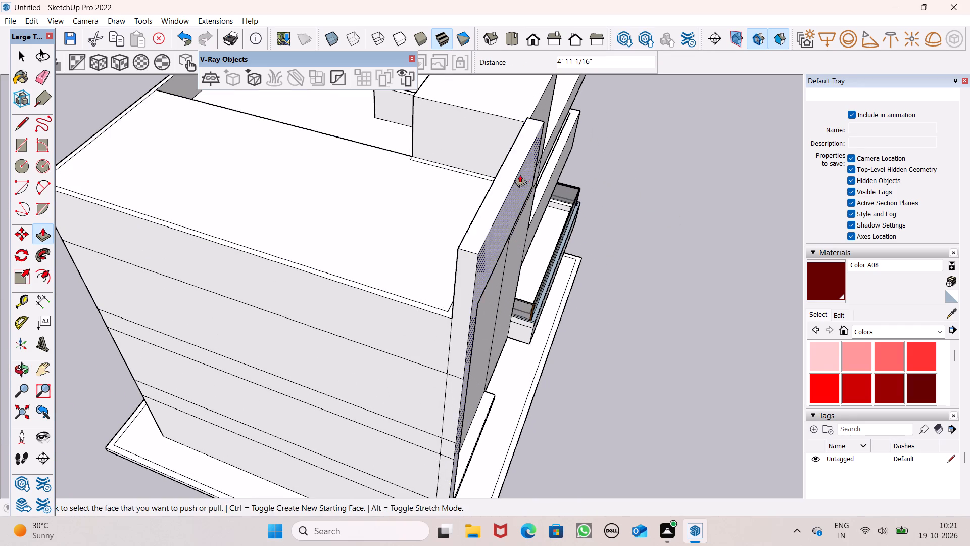
Examine the raised frame beam from the front, comparing its height with the rooftop block.
{"action": "middle_click_drag", "start_coordinate": [568, 201], "coordinate": [369, 118]}
{"action": "scroll", "coordinate": [405, 172], "scroll_direction": "down", "scroll_amount": 5}
{"action": "scroll", "coordinate": [374, 123], "scroll_direction": "down", "scroll_amount": 6}
{"action": "middle_click_drag", "start_coordinate": [375, 138], "coordinate": [330, 161]}
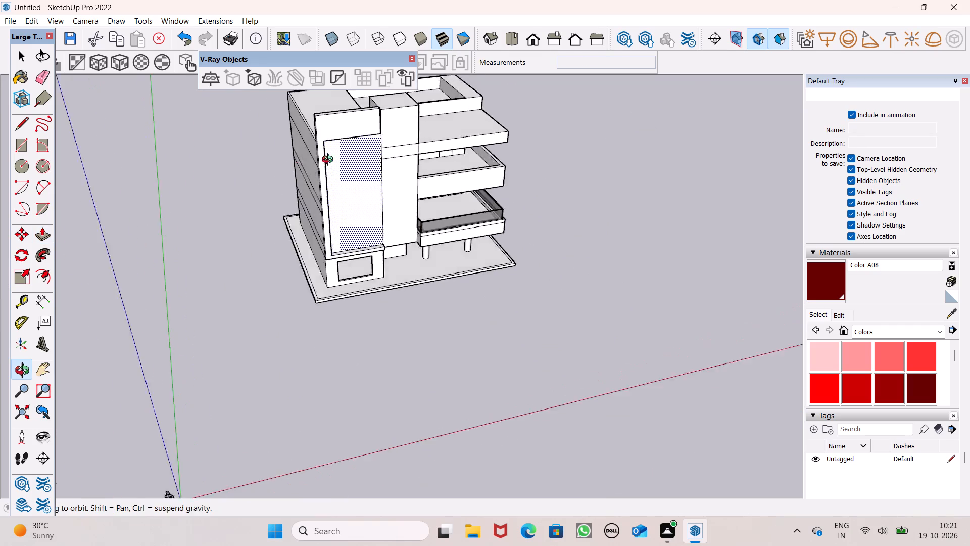
{"action": "middle_click_drag", "start_coordinate": [330, 161], "coordinate": [272, 139]}
{"action": "scroll", "coordinate": [317, 97], "scroll_direction": "up", "scroll_amount": 5}
{"action": "scroll", "coordinate": [406, 186], "scroll_direction": "down", "scroll_amount": 4}
{"action": "scroll", "coordinate": [395, 75], "scroll_direction": "up", "scroll_amount": 1}
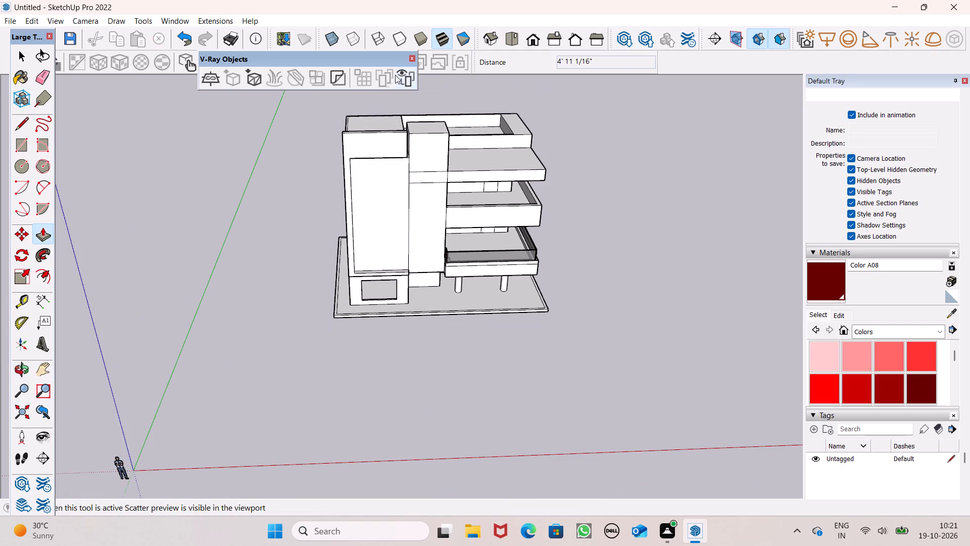
Push/Pull the raised beam's end face about 3' 1/8" across the front of the rooftop block.
{"action": "scroll", "coordinate": [395, 74], "scroll_direction": "up", "scroll_amount": 5}
{"action": "middle_click_drag", "start_coordinate": [403, 135], "coordinate": [377, 202]}
{"action": "scroll", "coordinate": [420, 123], "scroll_direction": "up", "scroll_amount": 4}
{"action": "scroll", "coordinate": [428, 125], "scroll_direction": "down", "scroll_amount": 2}
{"action": "middle_click_drag", "start_coordinate": [400, 159], "coordinate": [268, 156]}
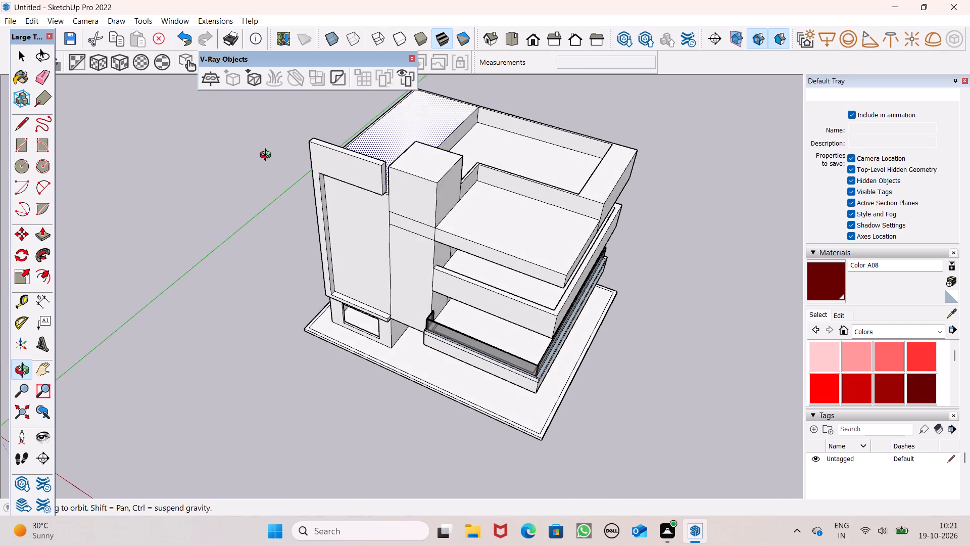
{"action": "middle_click_drag", "start_coordinate": [268, 156], "coordinate": [254, 133]}
{"action": "scroll", "coordinate": [300, 144], "scroll_direction": "up", "scroll_amount": 6}
{"action": "scroll", "coordinate": [416, 159], "scroll_direction": "up", "scroll_amount": 7}
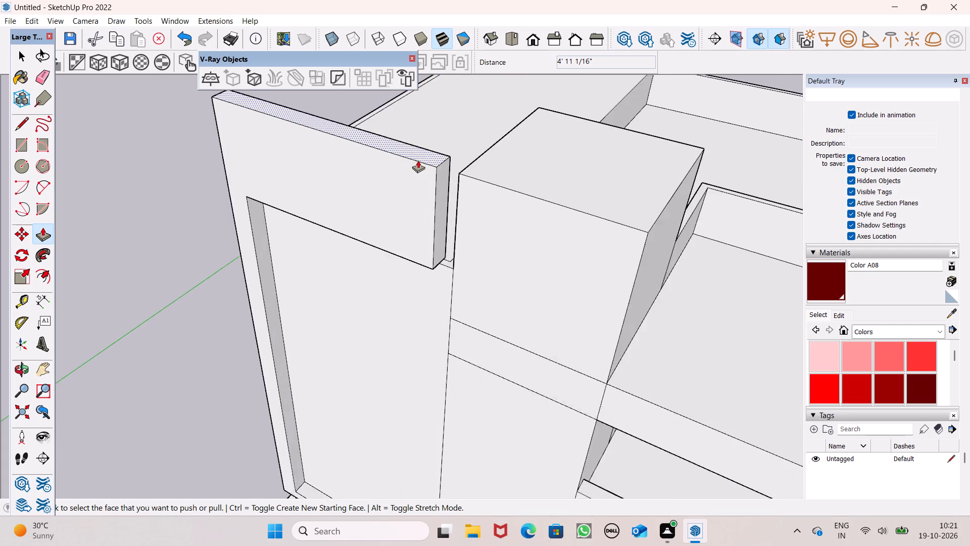
{"action": "scroll", "coordinate": [457, 192], "scroll_direction": "up", "scroll_amount": 6}
{"action": "left_click_drag", "start_coordinate": [429, 217], "coordinate": [576, 282]}
Lower the beam's top face toward the rooftop block's top with Push/Pull, by about 9 3/4" and 3 3/8".
{"action": "scroll", "coordinate": [465, 181], "scroll_direction": "down", "scroll_amount": 7}
{"action": "scroll", "coordinate": [510, 160], "scroll_direction": "down", "scroll_amount": 6}
{"action": "middle_click_drag", "start_coordinate": [553, 195], "coordinate": [448, 242]}
{"action": "scroll", "coordinate": [451, 244], "scroll_direction": "up", "scroll_amount": 4}
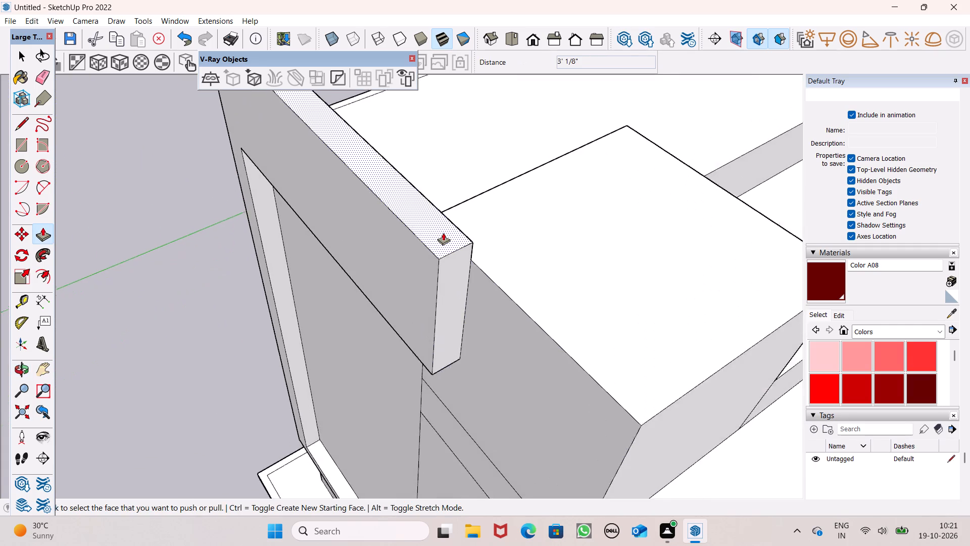
{"action": "scroll", "coordinate": [443, 233], "scroll_direction": "up", "scroll_amount": 2}
{"action": "left_click_drag", "start_coordinate": [444, 232], "coordinate": [450, 267]}
{"action": "scroll", "coordinate": [505, 205], "scroll_direction": "down", "scroll_amount": 6}
{"action": "middle_click_drag", "start_coordinate": [507, 214], "coordinate": [507, 214]}
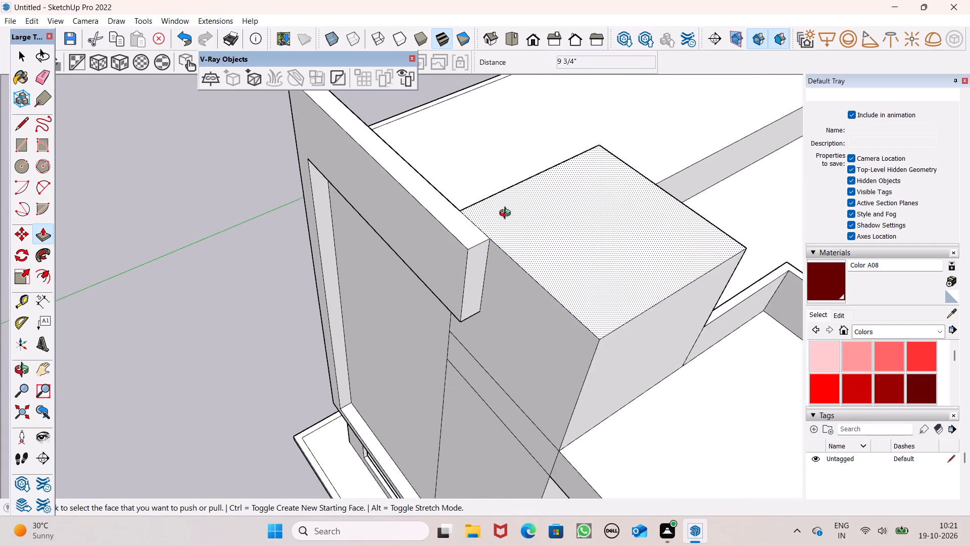
{"action": "middle_click_drag", "start_coordinate": [507, 214], "coordinate": [353, 187]}
{"action": "scroll", "coordinate": [410, 202], "scroll_direction": "up", "scroll_amount": 1}
{"action": "scroll", "coordinate": [356, 187], "scroll_direction": "up", "scroll_amount": 4}
{"action": "left_click_drag", "start_coordinate": [362, 200], "coordinate": [364, 205]}
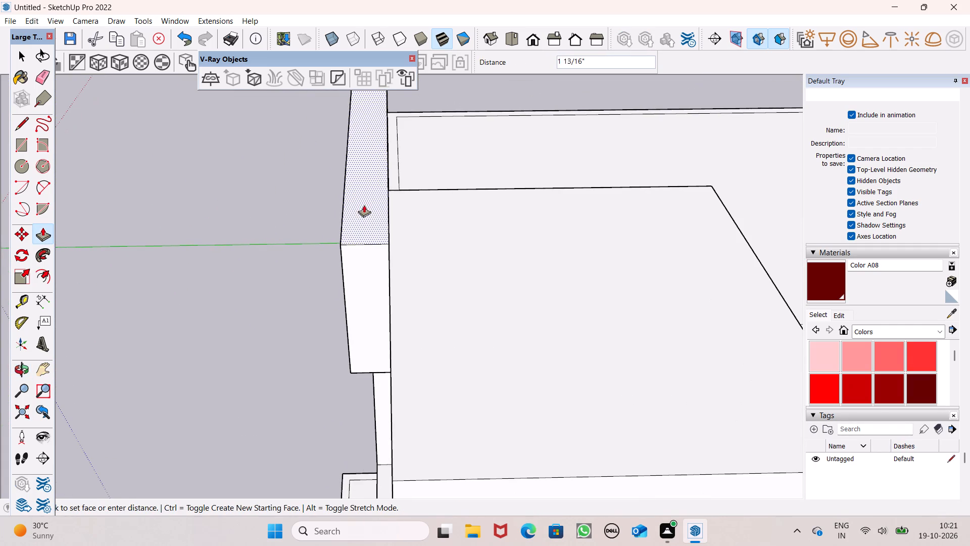
{"action": "left_click_drag", "start_coordinate": [364, 205], "coordinate": [364, 207]}
Push/Pull the underside of the frame's top beam up about 3' 3", widening the opening above the facade wall.
{"action": "scroll", "coordinate": [372, 208], "scroll_direction": "up", "scroll_amount": 1}
{"action": "middle_click_drag", "start_coordinate": [372, 208], "coordinate": [508, 170]}
{"action": "scroll", "coordinate": [511, 169], "scroll_direction": "up", "scroll_amount": 1}
{"action": "scroll", "coordinate": [515, 165], "scroll_direction": "down", "scroll_amount": 6}
{"action": "middle_click_drag", "start_coordinate": [322, 212], "coordinate": [414, 98]}
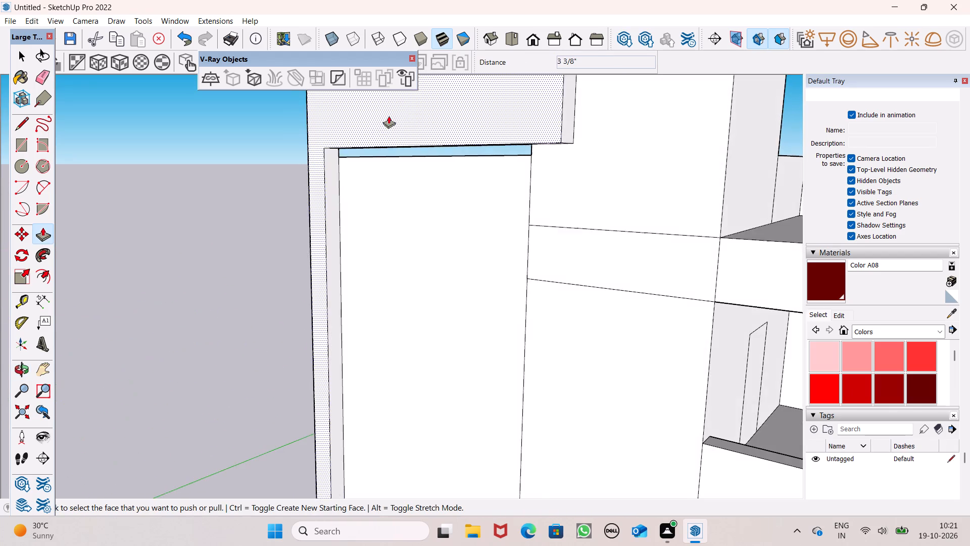
{"action": "scroll", "coordinate": [382, 137], "scroll_direction": "down", "scroll_amount": 6}
{"action": "middle_click_drag", "start_coordinate": [385, 193], "coordinate": [406, 141]}
{"action": "scroll", "coordinate": [406, 141], "scroll_direction": "up", "scroll_amount": 1}
{"action": "scroll", "coordinate": [406, 141], "scroll_direction": "down", "scroll_amount": 9}
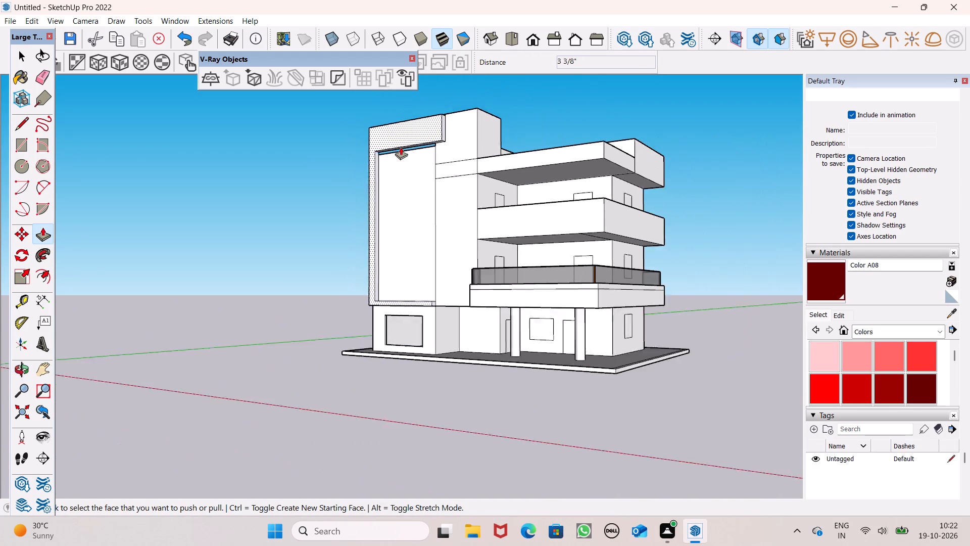
{"action": "scroll", "coordinate": [376, 108], "scroll_direction": "up", "scroll_amount": 14}
{"action": "middle_click_drag", "start_coordinate": [420, 177], "coordinate": [471, 82]}
{"action": "scroll", "coordinate": [420, 177], "scroll_direction": "up", "scroll_amount": 1}
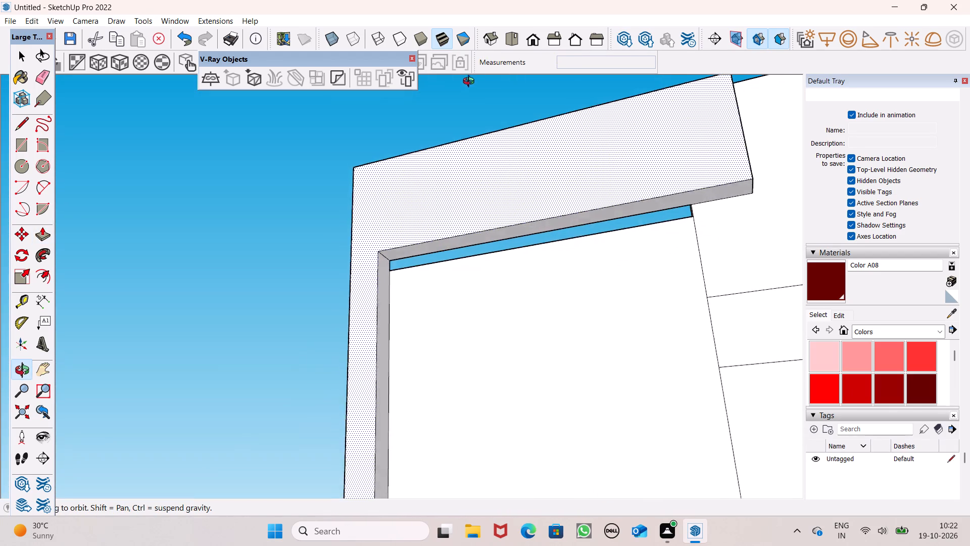
{"action": "middle_click_drag", "start_coordinate": [471, 82], "coordinate": [481, 71]}
{"action": "scroll", "coordinate": [481, 72], "scroll_direction": "up", "scroll_amount": 1}
{"action": "left_click_drag", "start_coordinate": [518, 231], "coordinate": [509, 190]}
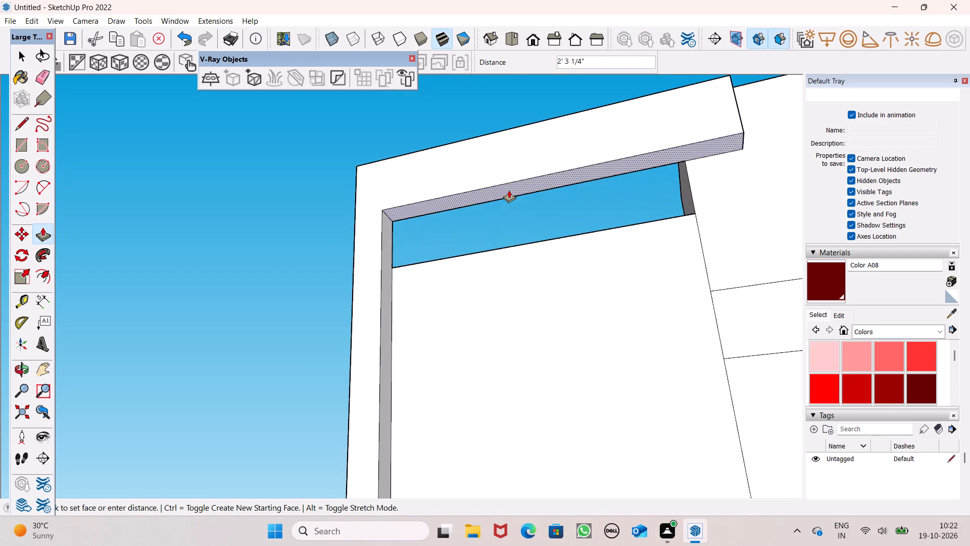
{"action": "left_click_drag", "start_coordinate": [509, 190], "coordinate": [504, 175]}
Examine the thinned top beam, the gap beneath it and how the frame meets the rooftop block.
{"action": "scroll", "coordinate": [439, 179], "scroll_direction": "down", "scroll_amount": 6}
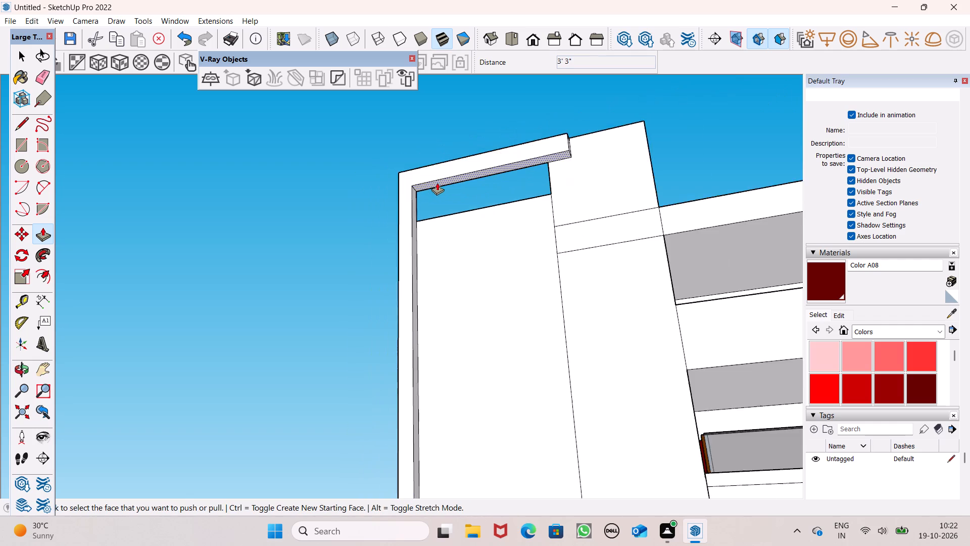
{"action": "scroll", "coordinate": [437, 183], "scroll_direction": "down", "scroll_amount": 8}
{"action": "middle_click_drag", "start_coordinate": [429, 211], "coordinate": [154, 341]}
{"action": "scroll", "coordinate": [403, 180], "scroll_direction": "down", "scroll_amount": 3}
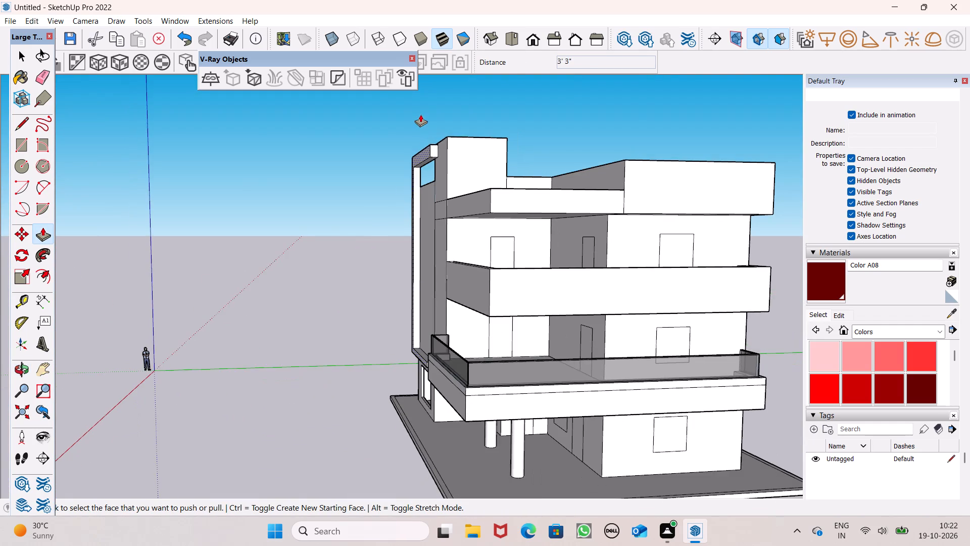
{"action": "scroll", "coordinate": [523, 202], "scroll_direction": "down", "scroll_amount": 2}
{"action": "middle_click_drag", "start_coordinate": [538, 212], "coordinate": [821, 330]}
{"action": "scroll", "coordinate": [396, 231], "scroll_direction": "up", "scroll_amount": 1}
{"action": "middle_click_drag", "start_coordinate": [396, 231], "coordinate": [641, 199]}
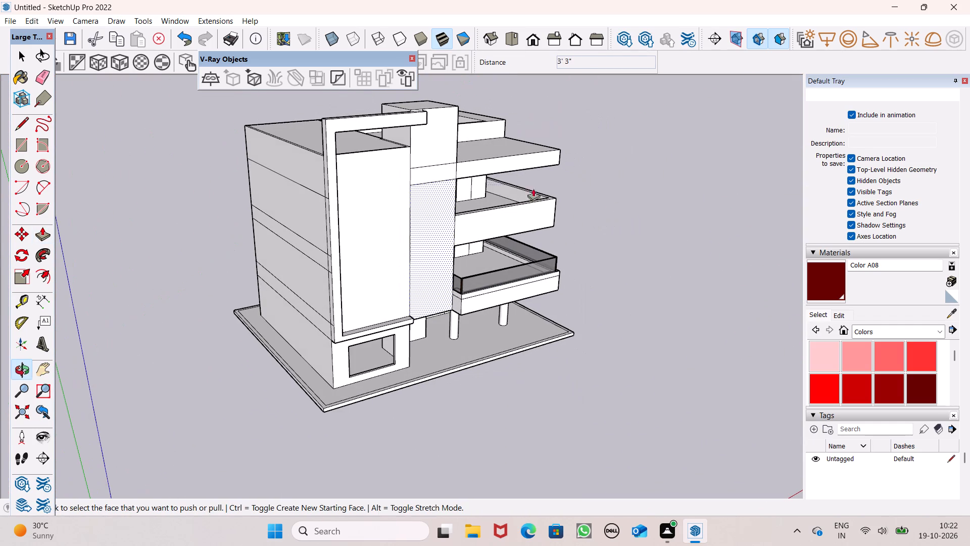
{"action": "scroll", "coordinate": [451, 197], "scroll_direction": "down", "scroll_amount": 1}
{"action": "scroll", "coordinate": [374, 116], "scroll_direction": "up", "scroll_amount": 7}
Push/Pull the front face of the facade frame outward about 6 5/8".
{"action": "middle_click_drag", "start_coordinate": [408, 125], "coordinate": [401, 98]}
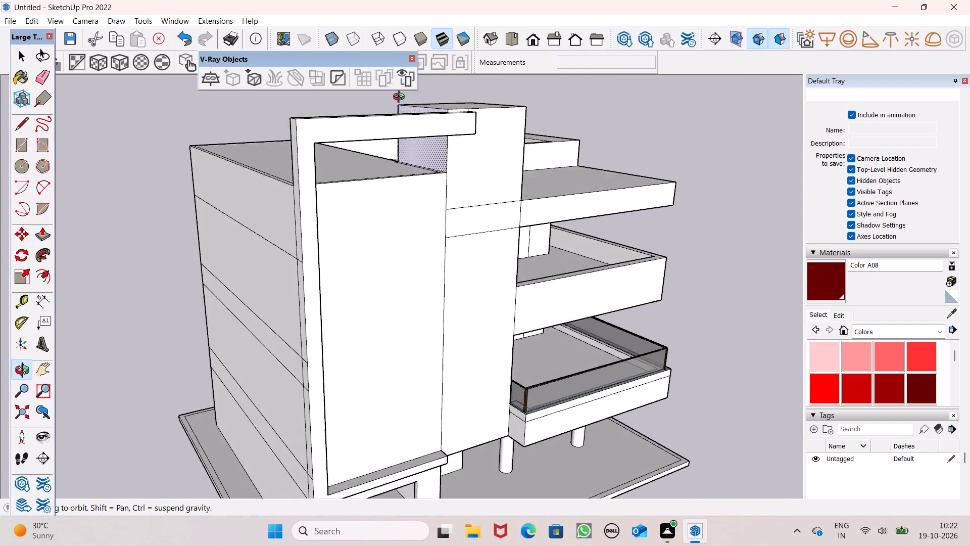
{"action": "middle_click_drag", "start_coordinate": [401, 98], "coordinate": [444, 244]}
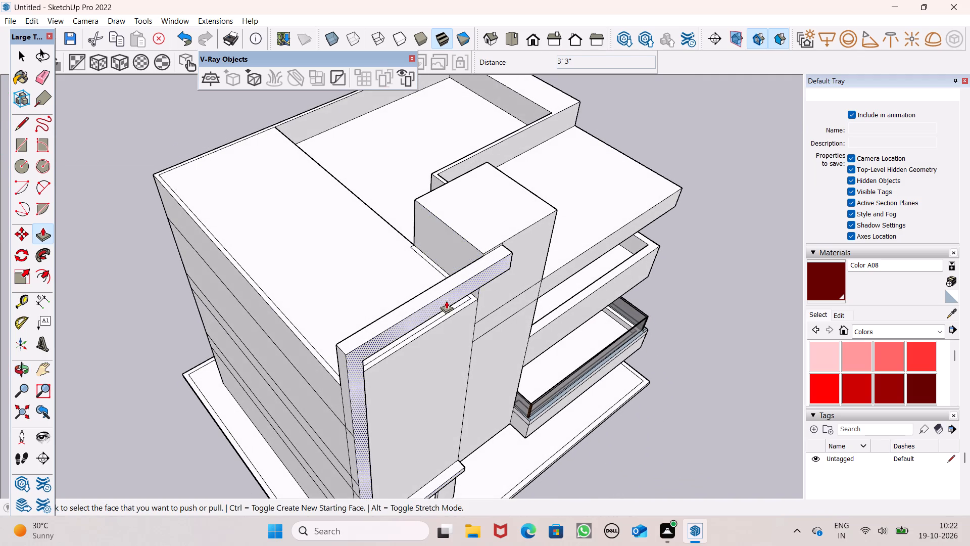
{"action": "left_click_drag", "start_coordinate": [362, 360], "coordinate": [365, 366]}
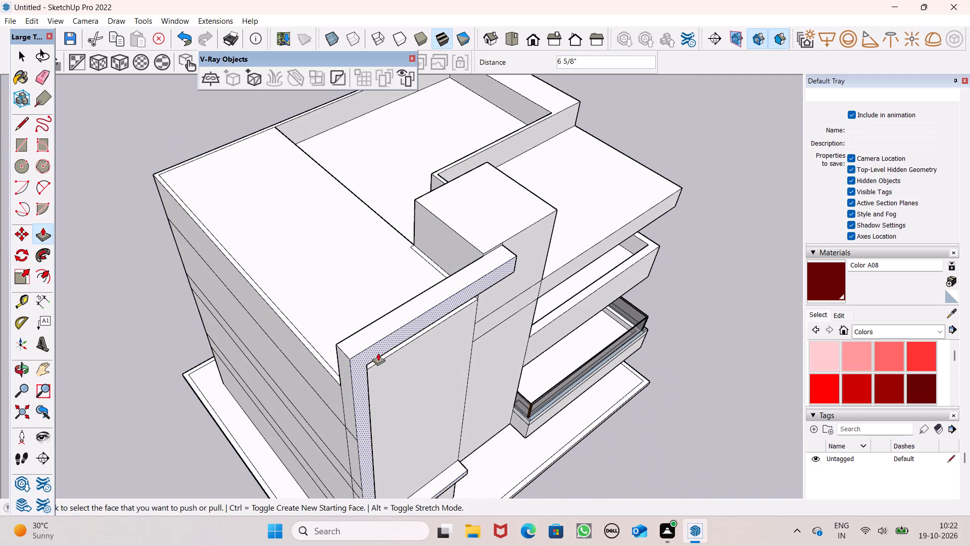
Push/Pull the roof-side face of the frame's corner post and top beam about 3' 3/16" inward over the roof.
{"action": "middle_click_drag", "start_coordinate": [378, 353], "coordinate": [667, 356]}
{"action": "scroll", "coordinate": [596, 267], "scroll_direction": "up", "scroll_amount": 5}
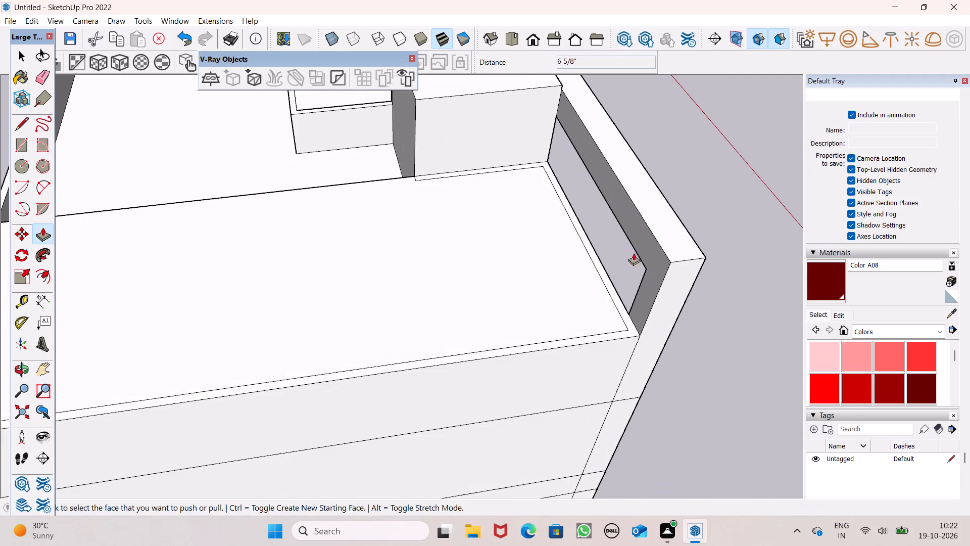
{"action": "left_click_drag", "start_coordinate": [651, 253], "coordinate": [600, 283]}
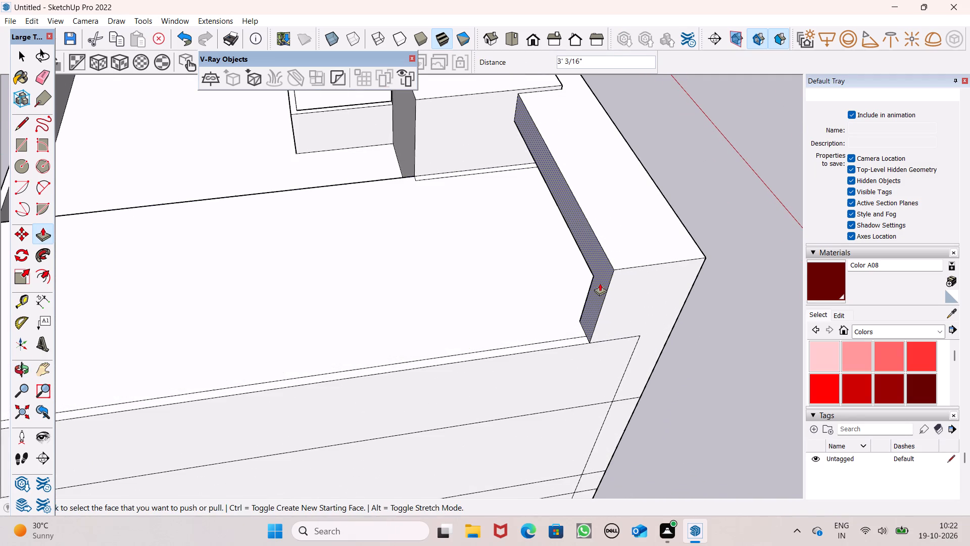
{"action": "scroll", "coordinate": [594, 274], "scroll_direction": "down", "scroll_amount": 5}
{"action": "middle_click_drag", "start_coordinate": [639, 288], "coordinate": [210, 347]}
{"action": "scroll", "coordinate": [222, 326], "scroll_direction": "down", "scroll_amount": 2}
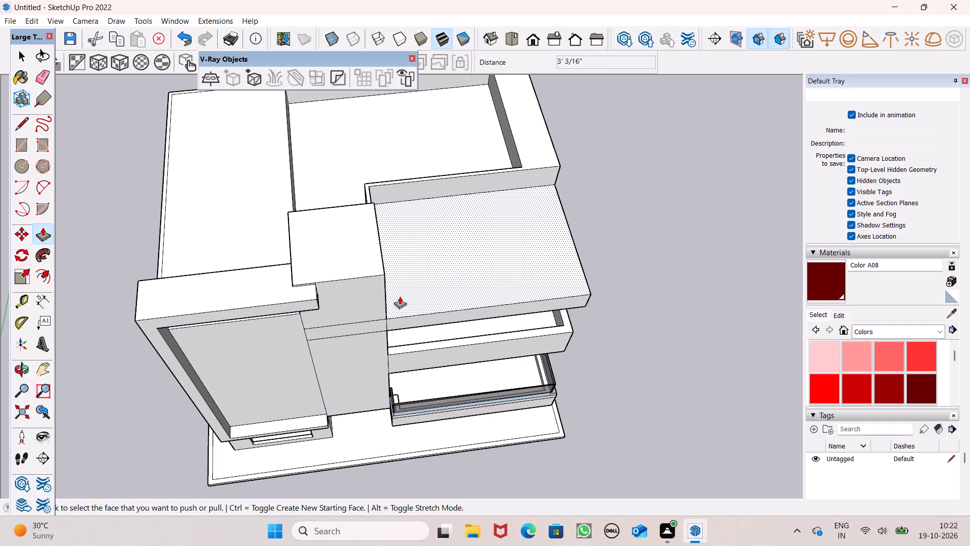
Push/Pull the end face of the frame's top beam across the front, past the rooftop block to the canopies' outer end.
{"action": "middle_click_drag", "start_coordinate": [401, 296], "coordinate": [220, 246]}
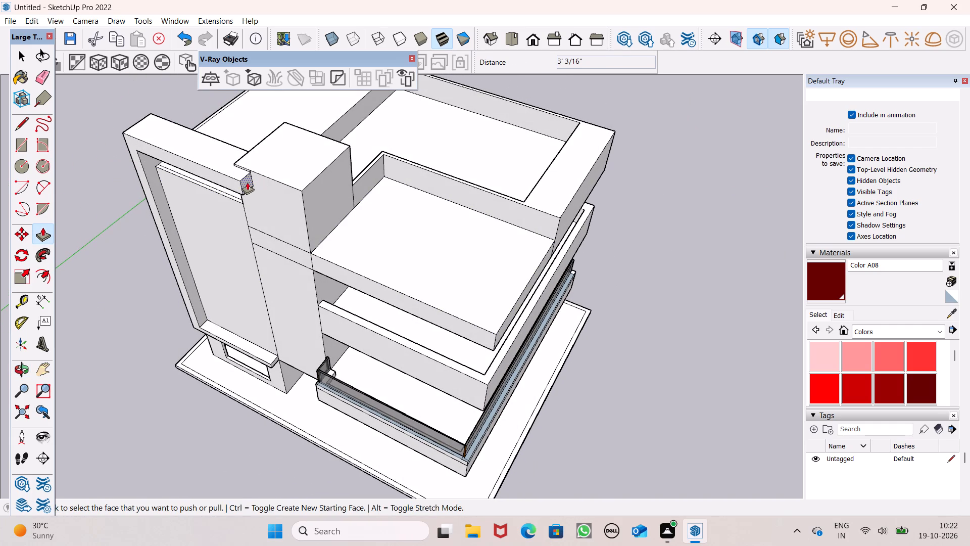
{"action": "left_click_drag", "start_coordinate": [247, 183], "coordinate": [384, 212]}
{"action": "left_click_drag", "start_coordinate": [300, 209], "coordinate": [501, 274]}
Push/Pull the roof-side face of the extended beam inward about 12' 3 7/8", forming a wide canopy above the roof.
{"action": "middle_click_drag", "start_coordinate": [515, 283], "coordinate": [504, 116]}
{"action": "scroll", "coordinate": [512, 219], "scroll_direction": "down", "scroll_amount": 4}
{"action": "middle_click_drag", "start_coordinate": [496, 217], "coordinate": [91, 363]}
{"action": "scroll", "coordinate": [95, 391], "scroll_direction": "up", "scroll_amount": 1}
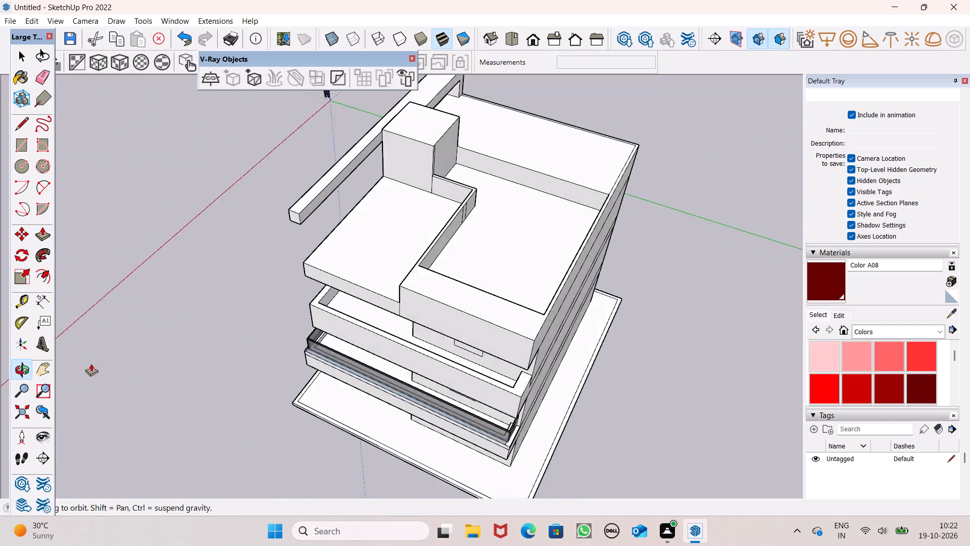
{"action": "middle_click_drag", "start_coordinate": [91, 363], "coordinate": [92, 372]}
{"action": "scroll", "coordinate": [341, 193], "scroll_direction": "up", "scroll_amount": 5}
{"action": "left_click_drag", "start_coordinate": [318, 170], "coordinate": [393, 202]}
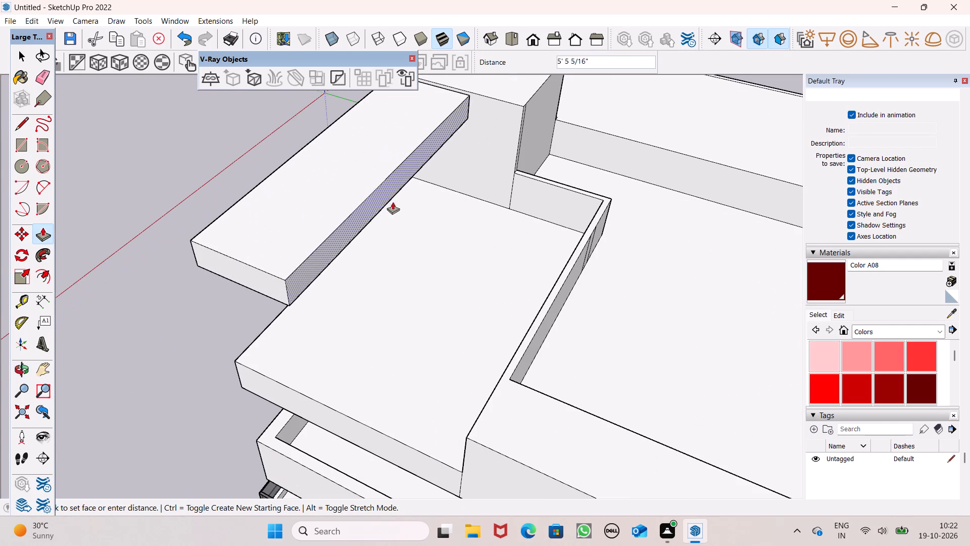
{"action": "left_click_drag", "start_coordinate": [393, 202], "coordinate": [473, 229]}
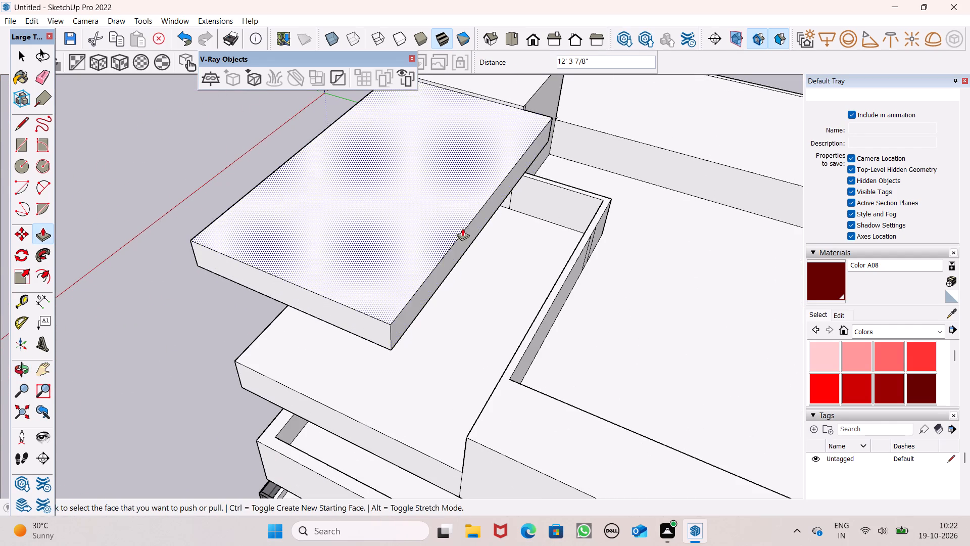
Push/Pull the thin ledge on top of the facade wall up about 3' 4 7/8", closing the gap beneath the frame's top beam.
{"action": "scroll", "coordinate": [429, 218], "scroll_direction": "down", "scroll_amount": 4}
{"action": "middle_click_drag", "start_coordinate": [309, 259], "coordinate": [579, 209]}
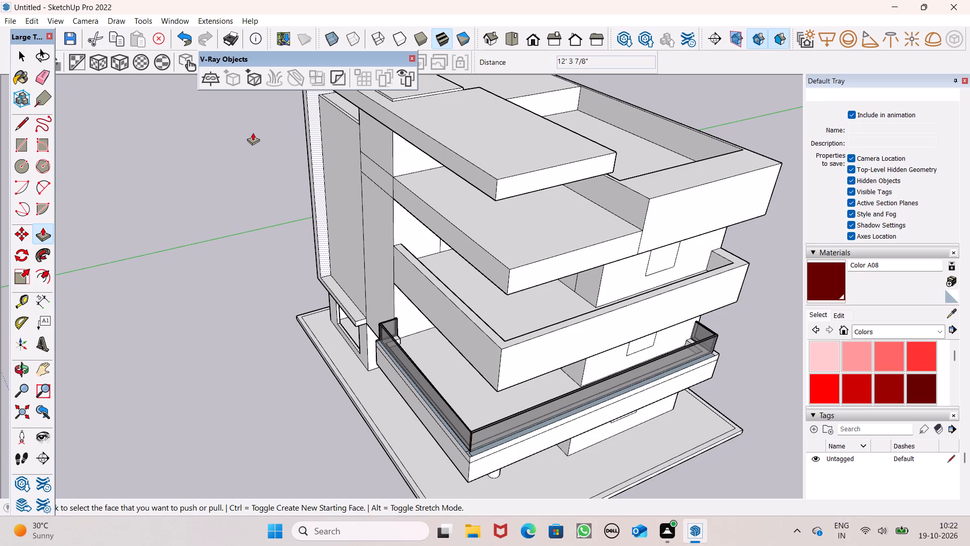
{"action": "middle_click_drag", "start_coordinate": [296, 193], "coordinate": [412, 115]}
{"action": "scroll", "coordinate": [408, 110], "scroll_direction": "down", "scroll_amount": 3}
{"action": "middle_click_drag", "start_coordinate": [390, 147], "coordinate": [397, 147]}
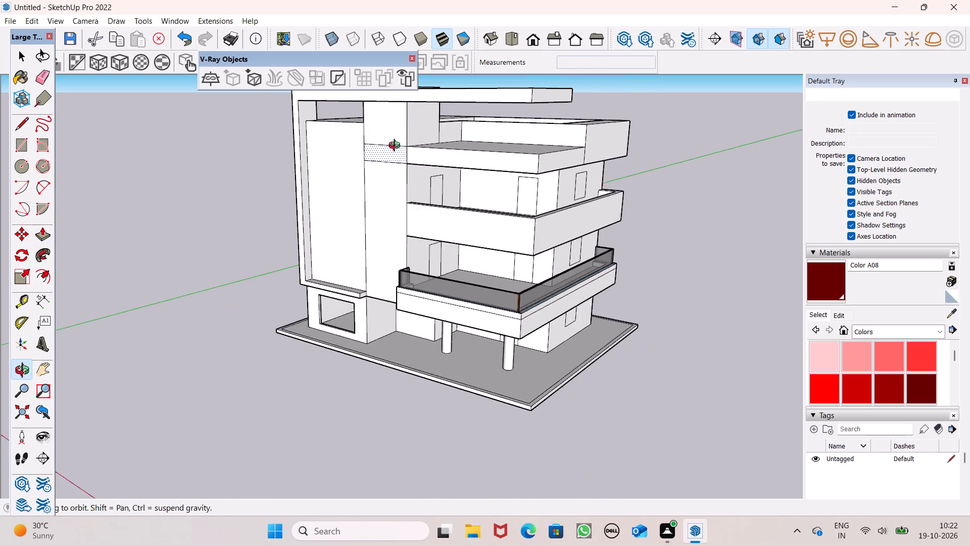
{"action": "middle_click_drag", "start_coordinate": [397, 147], "coordinate": [596, 148]}
{"action": "scroll", "coordinate": [165, 166], "scroll_direction": "down", "scroll_amount": 3}
{"action": "middle_click_drag", "start_coordinate": [176, 157], "coordinate": [199, 207]}
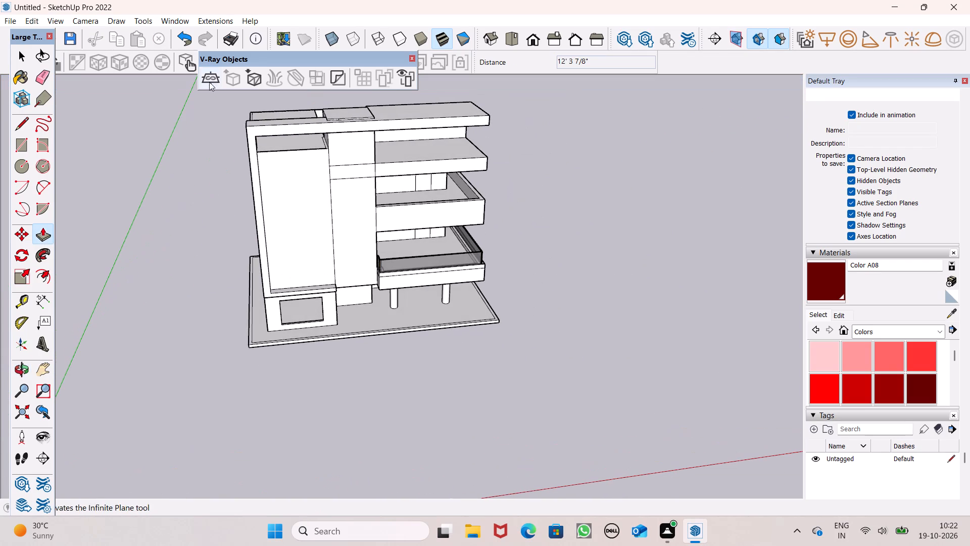
{"action": "scroll", "coordinate": [256, 116], "scroll_direction": "up", "scroll_amount": 14}
{"action": "scroll", "coordinate": [407, 226], "scroll_direction": "up", "scroll_amount": 4}
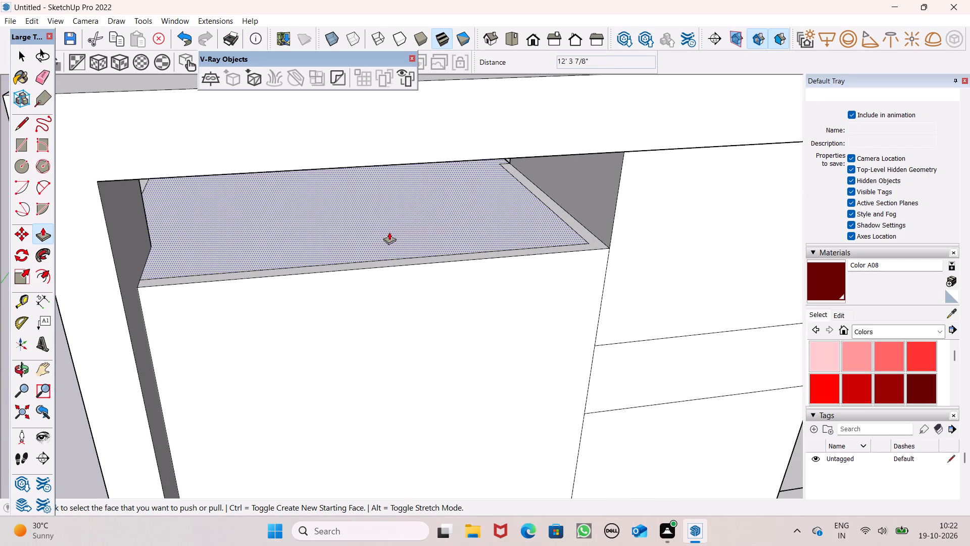
{"action": "left_click_drag", "start_coordinate": [420, 266], "coordinate": [417, 260]}
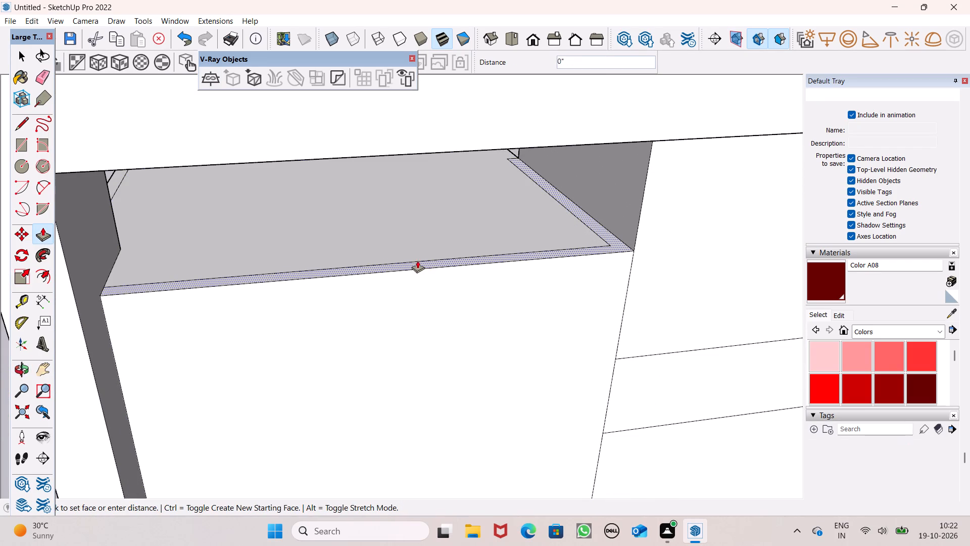
{"action": "left_click_drag", "start_coordinate": [417, 260], "coordinate": [369, 148]}
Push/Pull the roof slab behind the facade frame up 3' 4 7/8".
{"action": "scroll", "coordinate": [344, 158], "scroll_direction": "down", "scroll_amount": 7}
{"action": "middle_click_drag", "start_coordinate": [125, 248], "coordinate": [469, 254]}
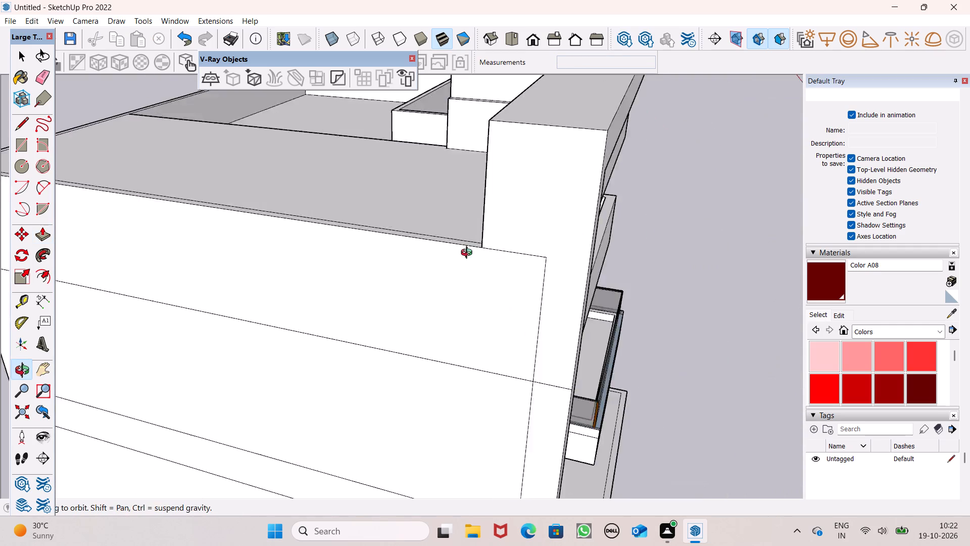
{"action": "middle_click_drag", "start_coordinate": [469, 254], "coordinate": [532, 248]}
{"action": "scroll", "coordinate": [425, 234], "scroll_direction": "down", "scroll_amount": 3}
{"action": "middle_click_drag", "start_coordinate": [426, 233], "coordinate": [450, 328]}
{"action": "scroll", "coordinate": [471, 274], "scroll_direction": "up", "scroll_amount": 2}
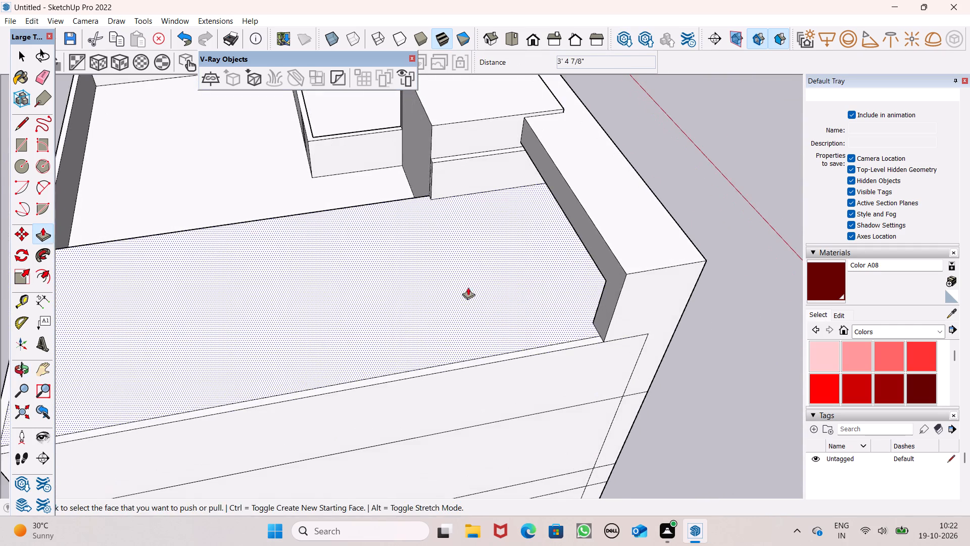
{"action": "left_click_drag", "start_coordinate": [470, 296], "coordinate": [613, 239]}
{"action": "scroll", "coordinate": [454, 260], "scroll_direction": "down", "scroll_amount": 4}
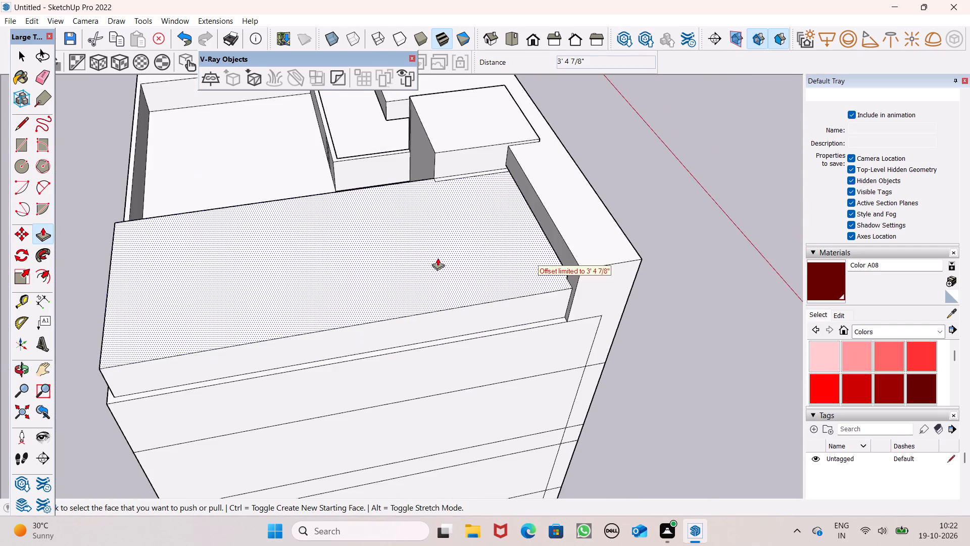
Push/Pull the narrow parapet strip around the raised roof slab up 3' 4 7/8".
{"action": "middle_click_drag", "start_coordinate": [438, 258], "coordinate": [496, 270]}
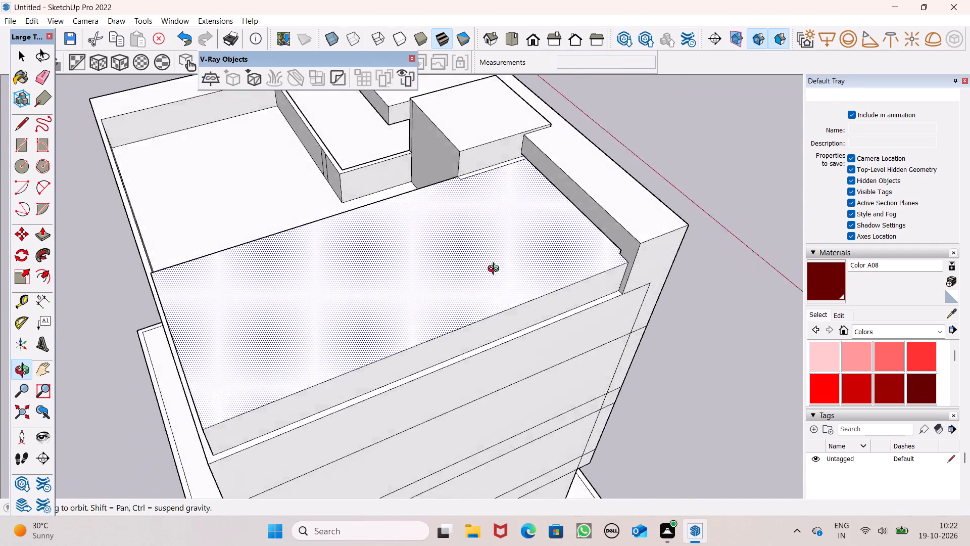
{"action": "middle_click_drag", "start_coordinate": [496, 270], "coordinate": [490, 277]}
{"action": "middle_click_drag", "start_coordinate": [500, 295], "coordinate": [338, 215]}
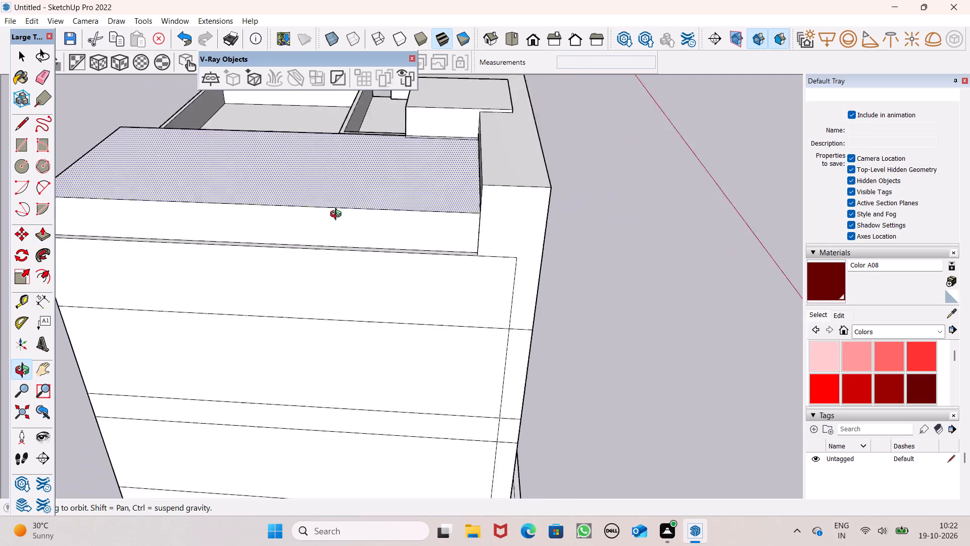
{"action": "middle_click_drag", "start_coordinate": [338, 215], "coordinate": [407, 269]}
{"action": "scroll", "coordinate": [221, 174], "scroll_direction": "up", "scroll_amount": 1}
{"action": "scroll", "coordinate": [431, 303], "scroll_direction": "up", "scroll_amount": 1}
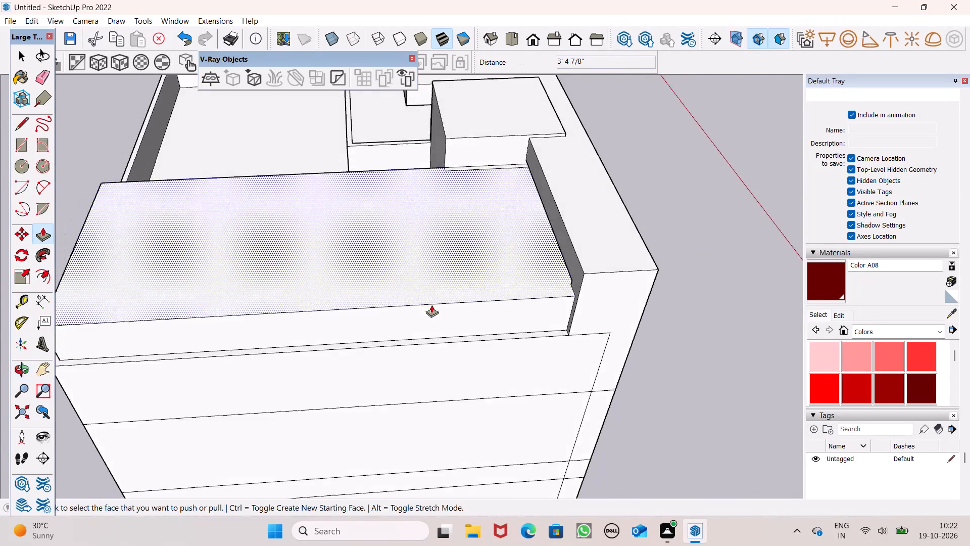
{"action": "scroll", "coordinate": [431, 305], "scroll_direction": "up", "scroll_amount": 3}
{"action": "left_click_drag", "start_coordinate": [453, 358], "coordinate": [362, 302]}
Examine the raised roof and parapet against the new top canopy and facade frame from several sides.
{"action": "scroll", "coordinate": [348, 282], "scroll_direction": "down", "scroll_amount": 12}
{"action": "middle_click_drag", "start_coordinate": [274, 287], "coordinate": [0, 229]}
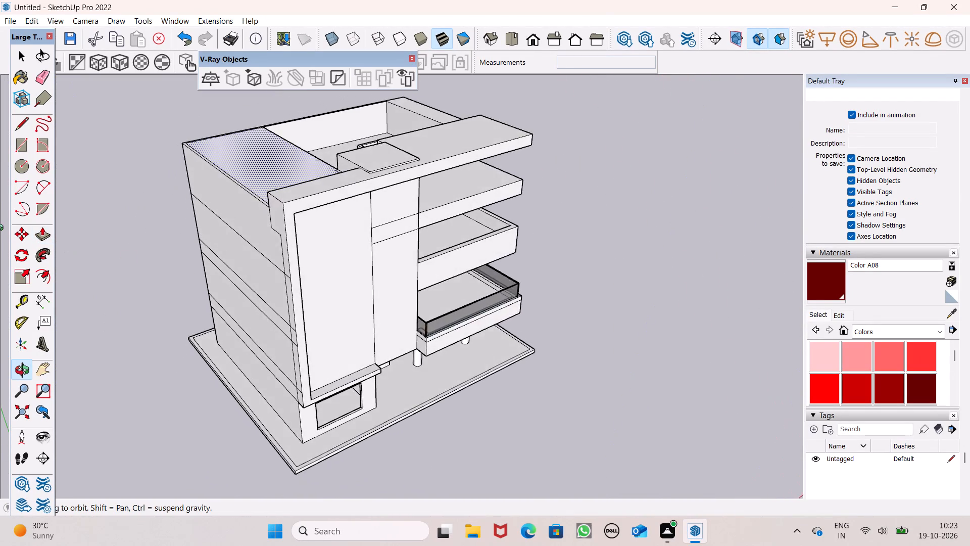
{"action": "middle_click_drag", "start_coordinate": [0, 229], "coordinate": [0, 215]}
{"action": "scroll", "coordinate": [0, 212], "scroll_direction": "up", "scroll_amount": 1}
{"action": "middle_click_drag", "start_coordinate": [384, 353], "coordinate": [154, 307]}
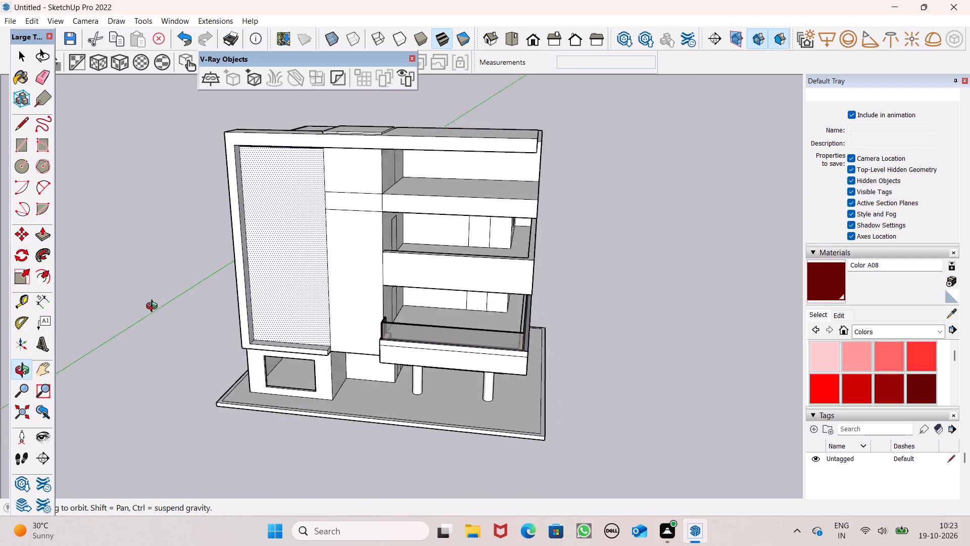
{"action": "middle_click_drag", "start_coordinate": [154, 307], "coordinate": [149, 306]}
{"action": "scroll", "coordinate": [547, 289], "scroll_direction": "up", "scroll_amount": 1}
{"action": "middle_click_drag", "start_coordinate": [549, 289], "coordinate": [361, 310]}
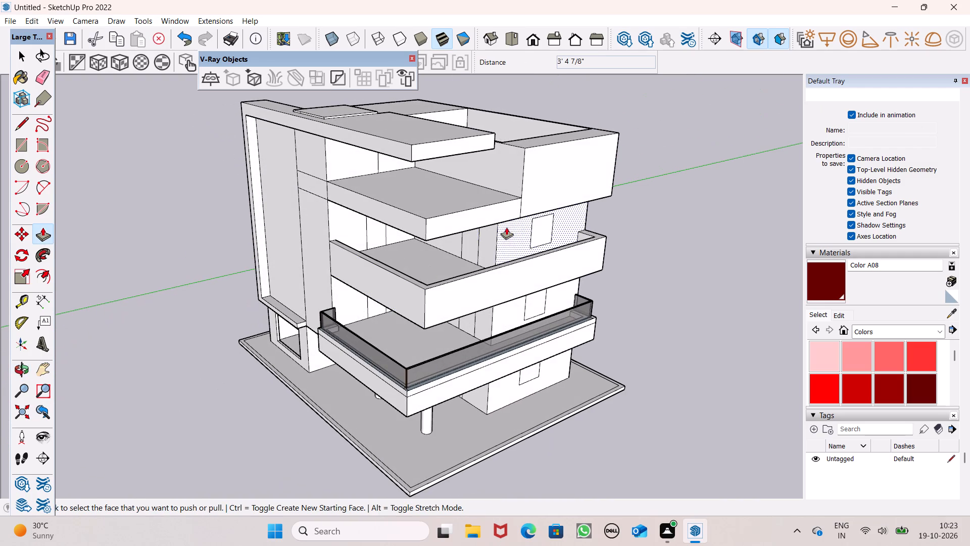
{"action": "scroll", "coordinate": [543, 205], "scroll_direction": "up", "scroll_amount": 1}
{"action": "middle_click_drag", "start_coordinate": [573, 111], "coordinate": [696, 134]}
{"action": "scroll", "coordinate": [696, 134], "scroll_direction": "up", "scroll_amount": 1}
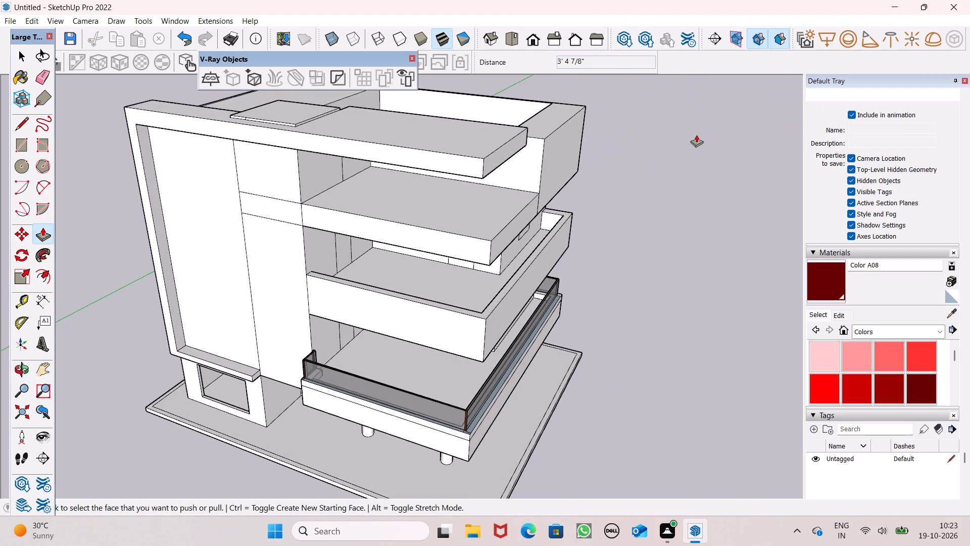
{"action": "scroll", "coordinate": [625, 134], "scroll_direction": "up", "scroll_amount": 1}
{"action": "middle_click_drag", "start_coordinate": [625, 134], "coordinate": [700, 105]}
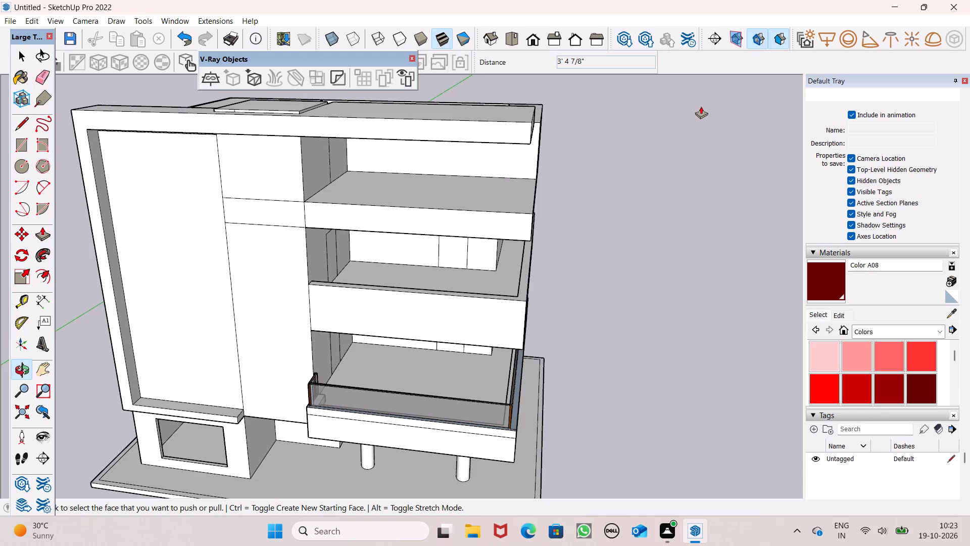
{"action": "middle_click_drag", "start_coordinate": [596, 156], "coordinate": [545, 137]}
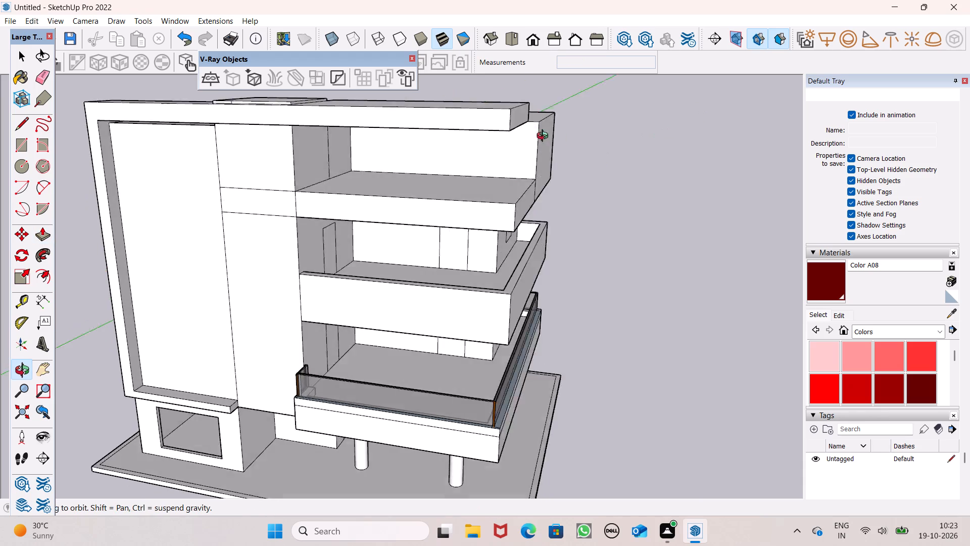
{"action": "middle_click_drag", "start_coordinate": [545, 137], "coordinate": [446, 167]}
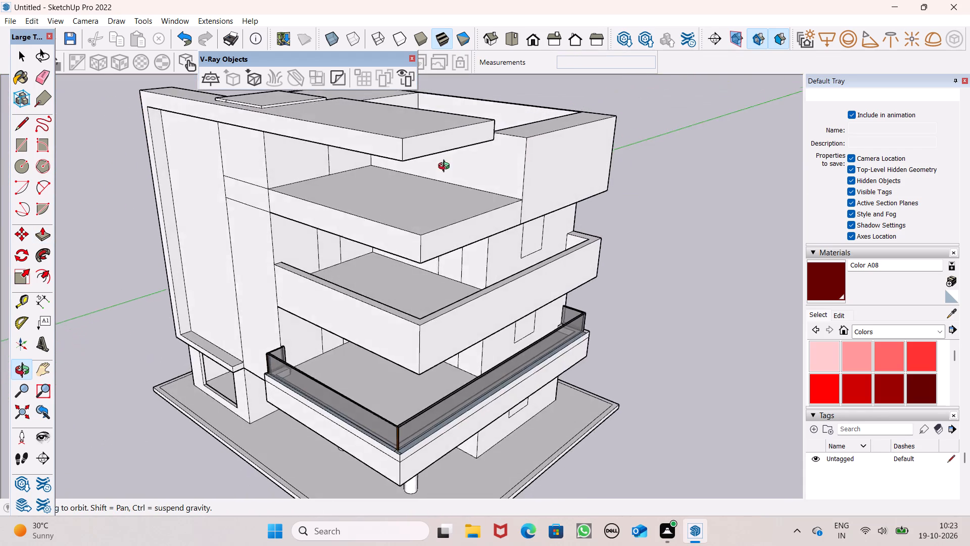
{"action": "middle_click_drag", "start_coordinate": [446, 167], "coordinate": [209, 218]}
{"action": "scroll", "coordinate": [416, 200], "scroll_direction": "down", "scroll_amount": 4}
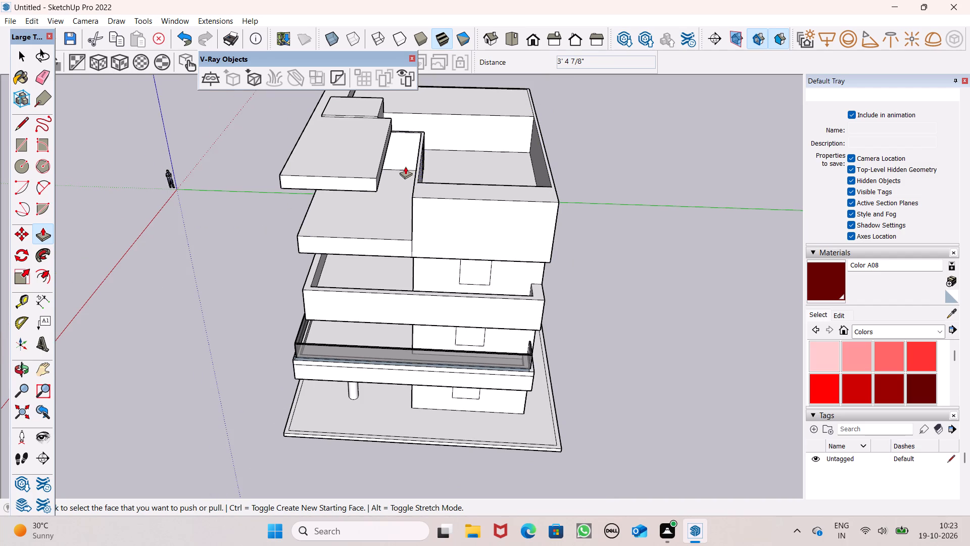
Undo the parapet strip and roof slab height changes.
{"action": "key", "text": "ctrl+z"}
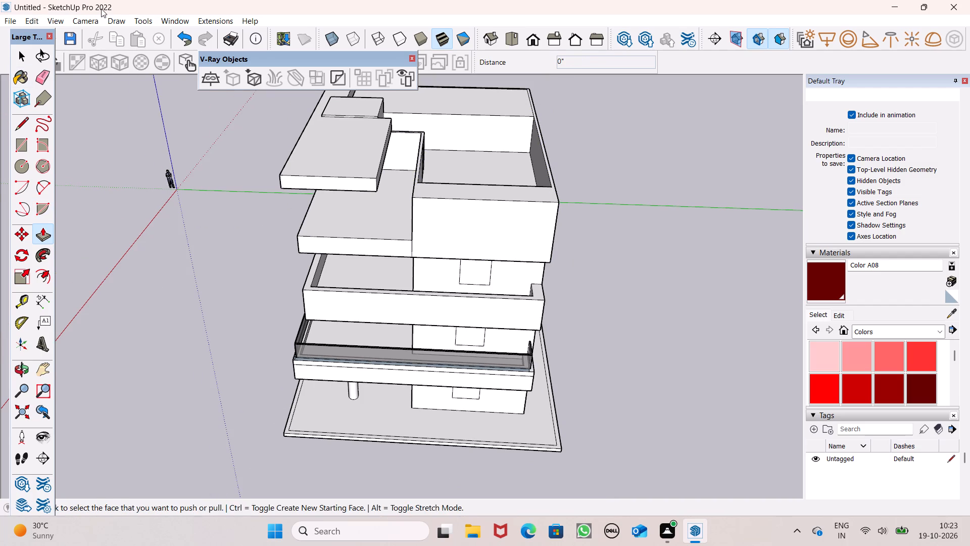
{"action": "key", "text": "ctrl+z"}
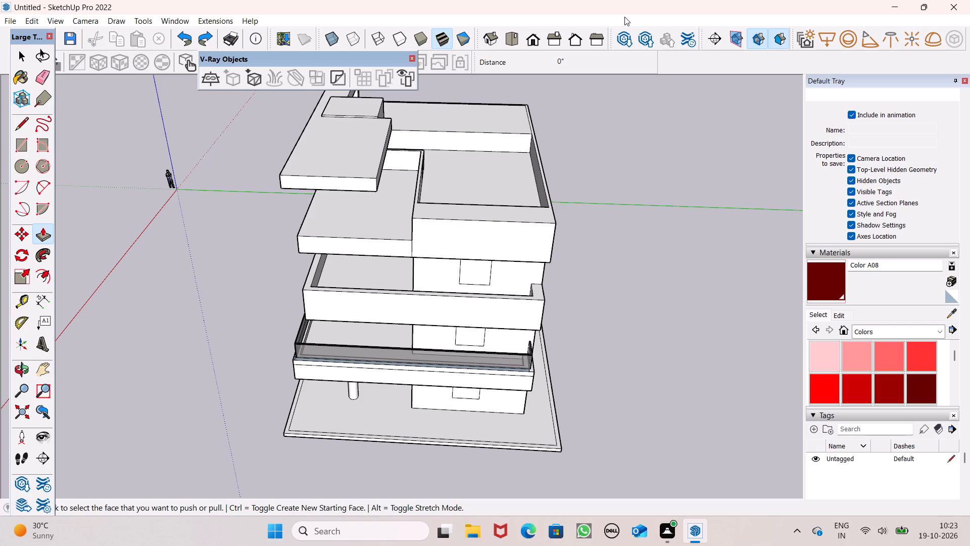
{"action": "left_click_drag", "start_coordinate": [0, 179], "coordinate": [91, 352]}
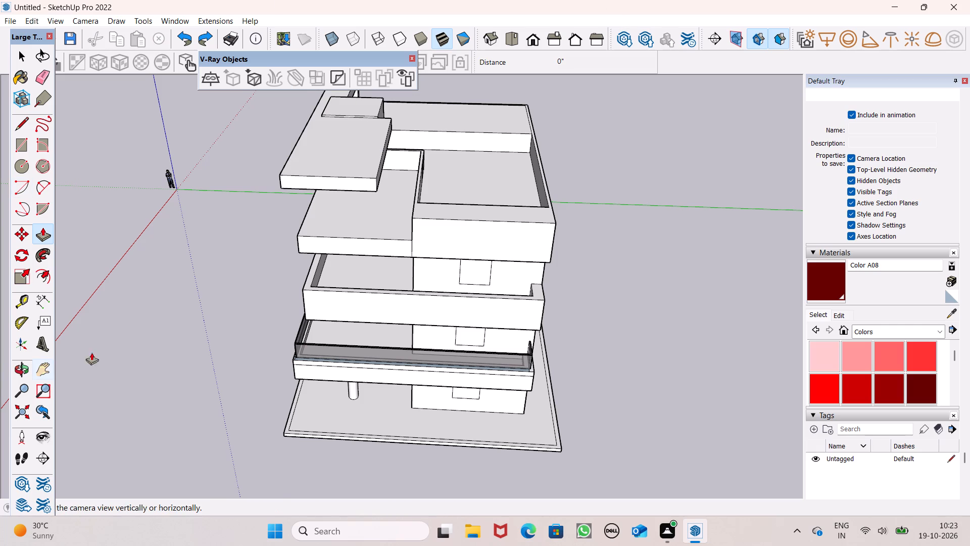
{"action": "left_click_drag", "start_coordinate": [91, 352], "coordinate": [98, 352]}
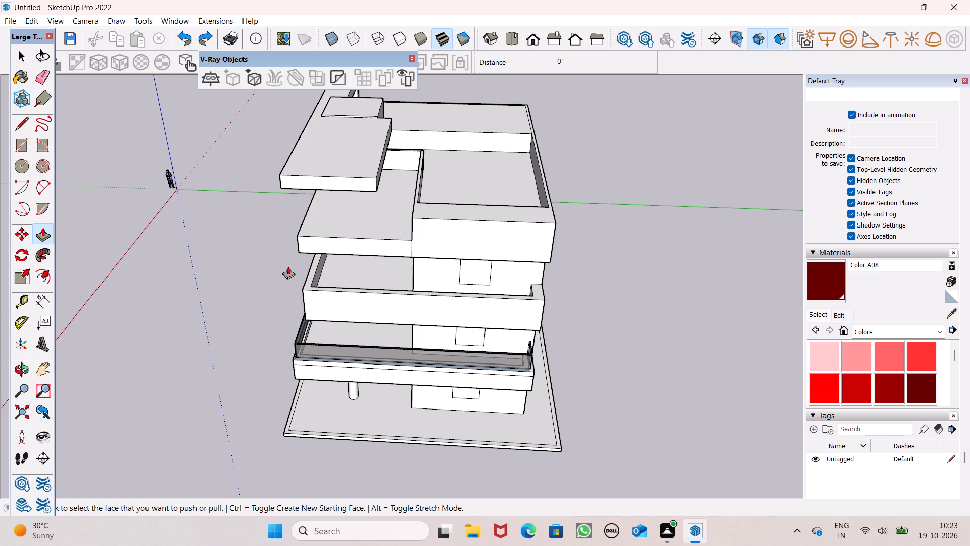
Examine the building's front, corner and side, comparing the roof parapet with the top canopy and facade frame.
{"action": "scroll", "coordinate": [299, 263], "scroll_direction": "down", "scroll_amount": 5}
{"action": "middle_click_drag", "start_coordinate": [315, 289], "coordinate": [818, 186]}
{"action": "scroll", "coordinate": [349, 208], "scroll_direction": "up", "scroll_amount": 1}
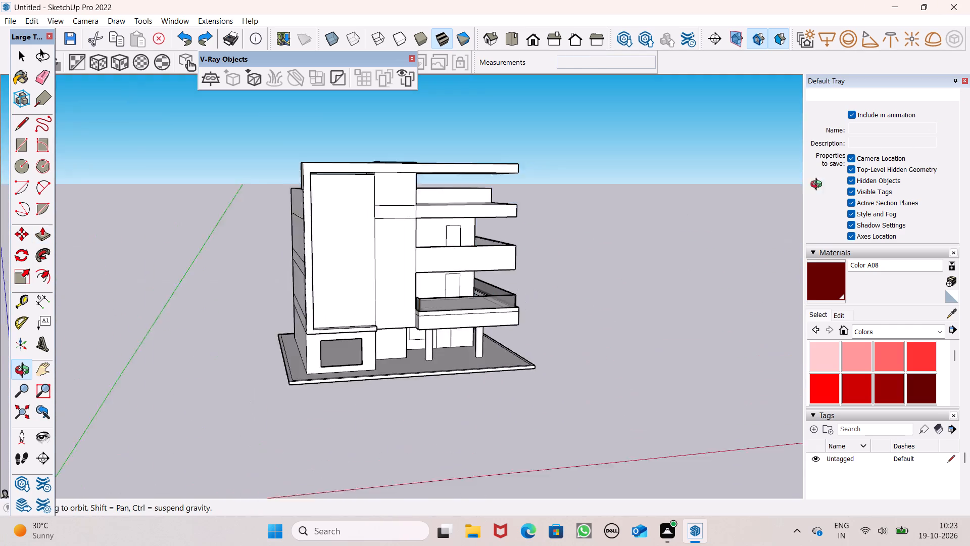
{"action": "middle_click_drag", "start_coordinate": [818, 186], "coordinate": [800, 192]}
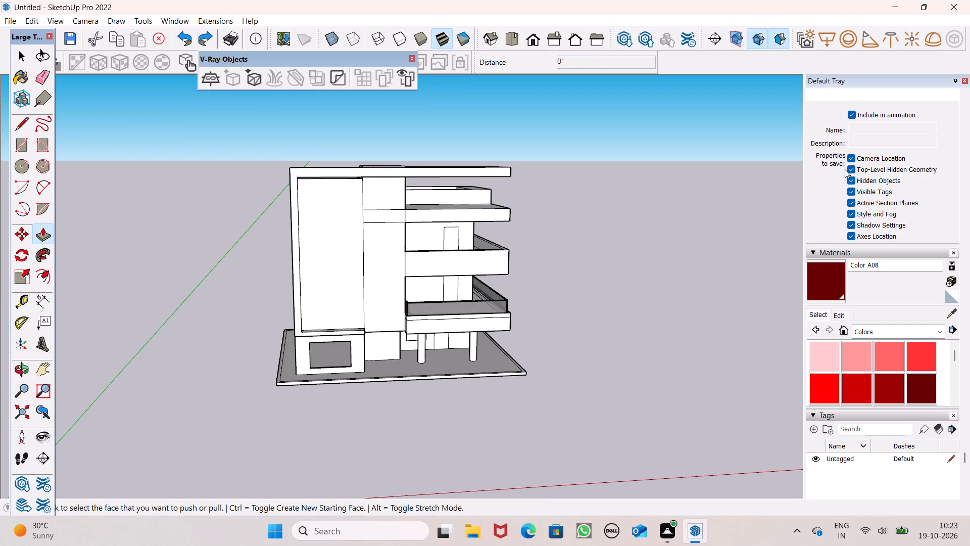
{"action": "middle_click_drag", "start_coordinate": [835, 172], "coordinate": [607, 276]}
{"action": "scroll", "coordinate": [607, 276], "scroll_direction": "up", "scroll_amount": 1}
{"action": "scroll", "coordinate": [643, 242], "scroll_direction": "down", "scroll_amount": 1}
{"action": "middle_click_drag", "start_coordinate": [647, 260], "coordinate": [376, 330]}
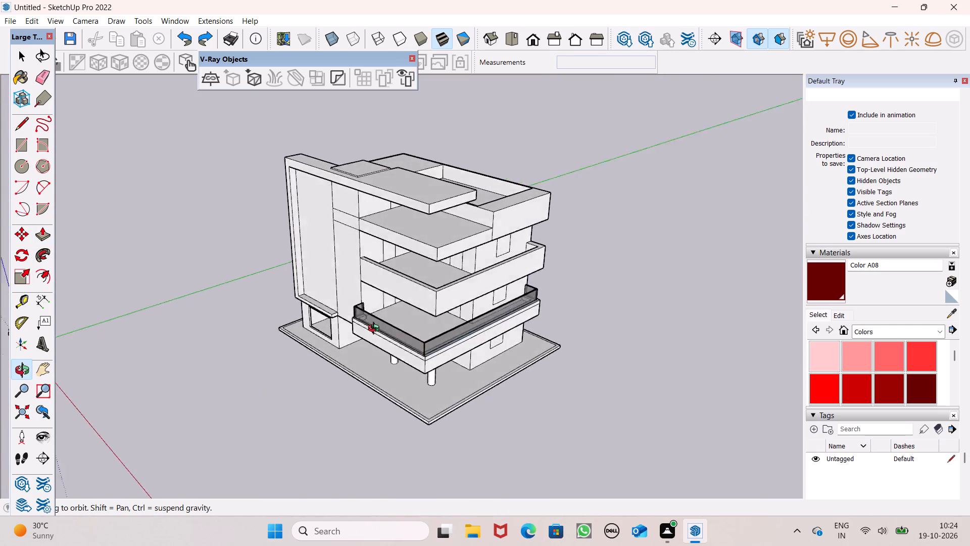
{"action": "middle_click_drag", "start_coordinate": [376, 330], "coordinate": [404, 229]}
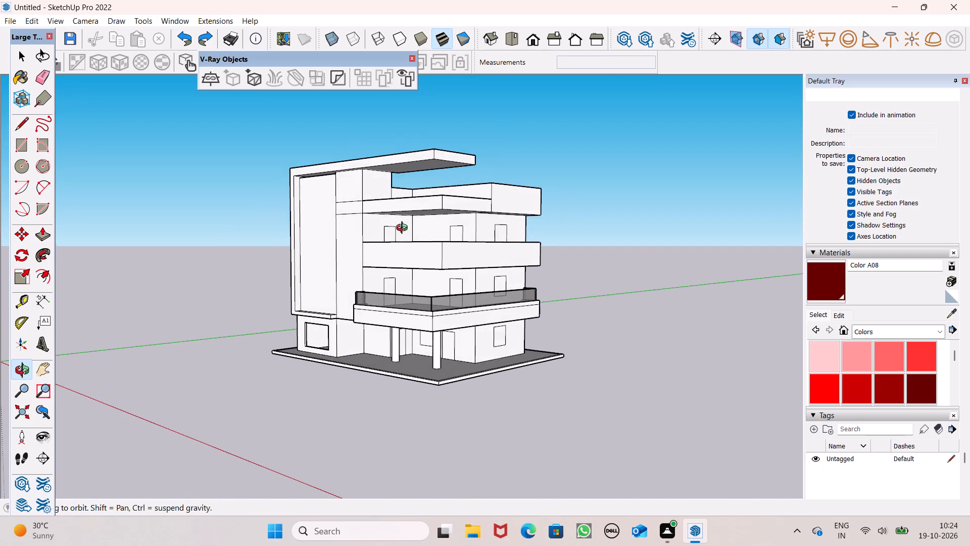
{"action": "middle_click_drag", "start_coordinate": [404, 229], "coordinate": [169, 314]}
{"action": "scroll", "coordinate": [168, 313], "scroll_direction": "up", "scroll_amount": 1}
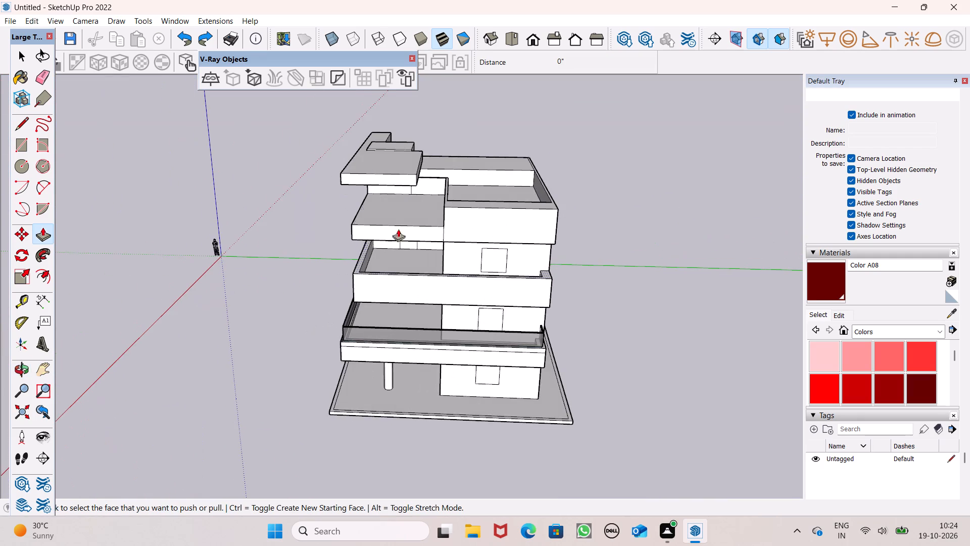
Push/Pull the top of the parapet strip around the roof down 3' 9 7/16", flush with the lower roof slab.
{"action": "scroll", "coordinate": [416, 220], "scroll_direction": "up", "scroll_amount": 7}
{"action": "middle_click_drag", "start_coordinate": [574, 254], "coordinate": [562, 315]}
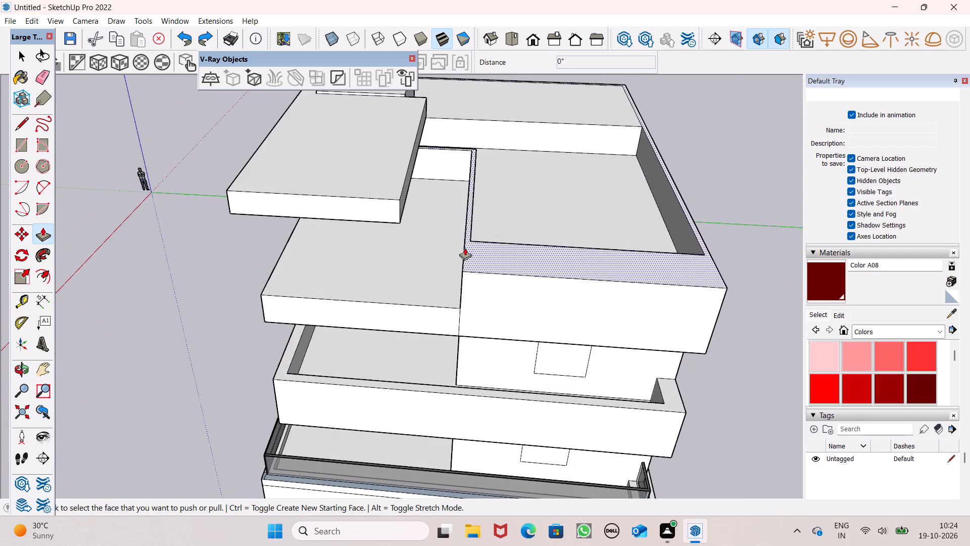
{"action": "scroll", "coordinate": [472, 246], "scroll_direction": "up", "scroll_amount": 2}
{"action": "middle_click_drag", "start_coordinate": [481, 251], "coordinate": [168, 224]}
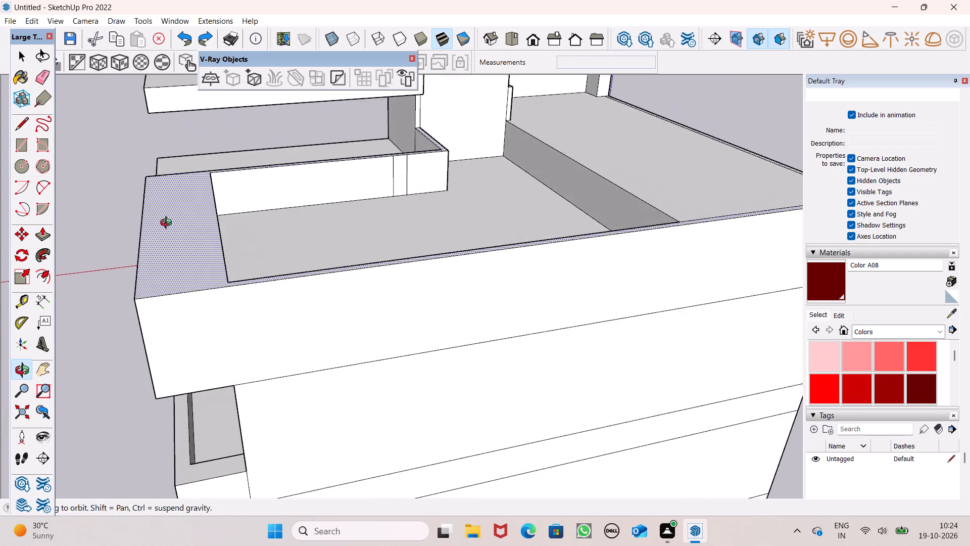
{"action": "middle_click_drag", "start_coordinate": [168, 224], "coordinate": [610, 215]}
{"action": "left_click_drag", "start_coordinate": [602, 176], "coordinate": [592, 213]}
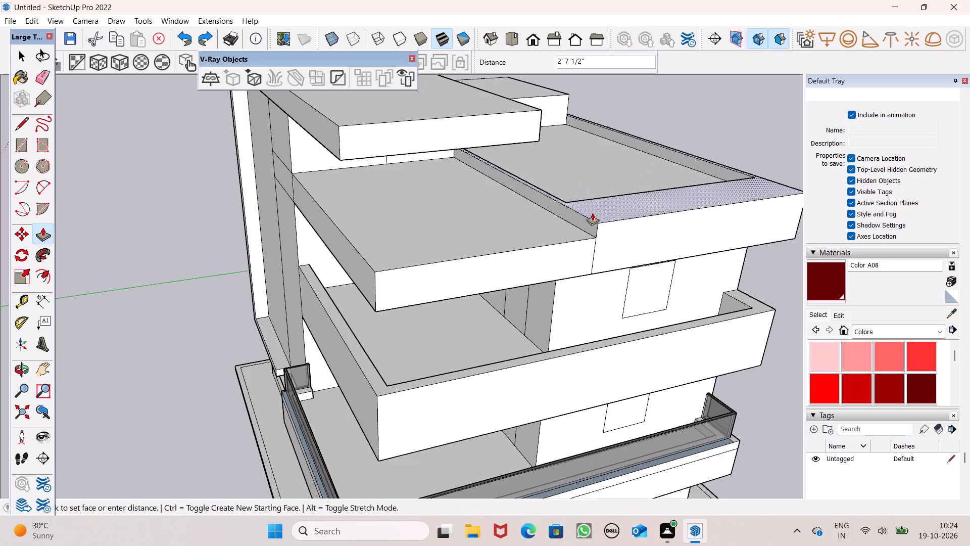
{"action": "left_click_drag", "start_coordinate": [592, 213], "coordinate": [575, 232]}
Examine the lowered parapet strip, the adjoining roof slab and the remaining raised roof block from several sides.
{"action": "middle_click_drag", "start_coordinate": [369, 206], "coordinate": [580, 139]}
{"action": "scroll", "coordinate": [577, 142], "scroll_direction": "up", "scroll_amount": 1}
{"action": "scroll", "coordinate": [580, 142], "scroll_direction": "down", "scroll_amount": 5}
{"action": "middle_click_drag", "start_coordinate": [566, 153], "coordinate": [560, 167]}
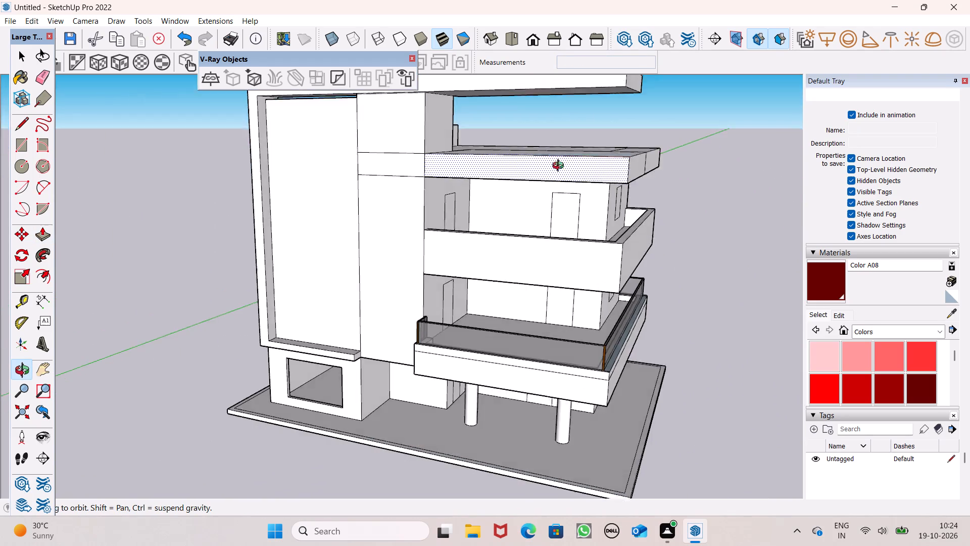
{"action": "middle_click_drag", "start_coordinate": [560, 167], "coordinate": [81, 211]}
{"action": "middle_click_drag", "start_coordinate": [480, 185], "coordinate": [326, 257]}
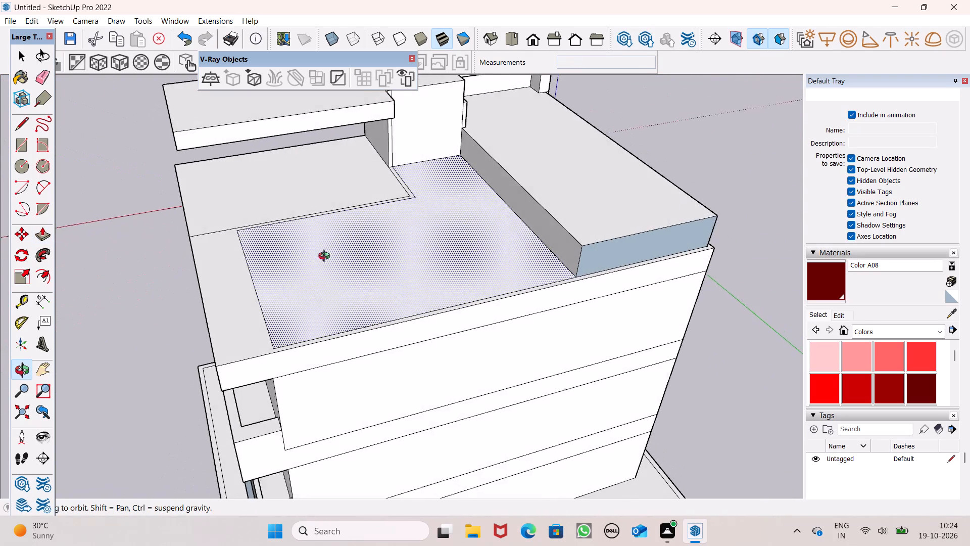
{"action": "middle_click_drag", "start_coordinate": [326, 257], "coordinate": [325, 259]}
{"action": "scroll", "coordinate": [325, 259], "scroll_direction": "up", "scroll_amount": 1}
{"action": "scroll", "coordinate": [440, 196], "scroll_direction": "down", "scroll_amount": 5}
{"action": "middle_click_drag", "start_coordinate": [508, 211], "coordinate": [222, 209]}
{"action": "scroll", "coordinate": [460, 231], "scroll_direction": "up", "scroll_amount": 1}
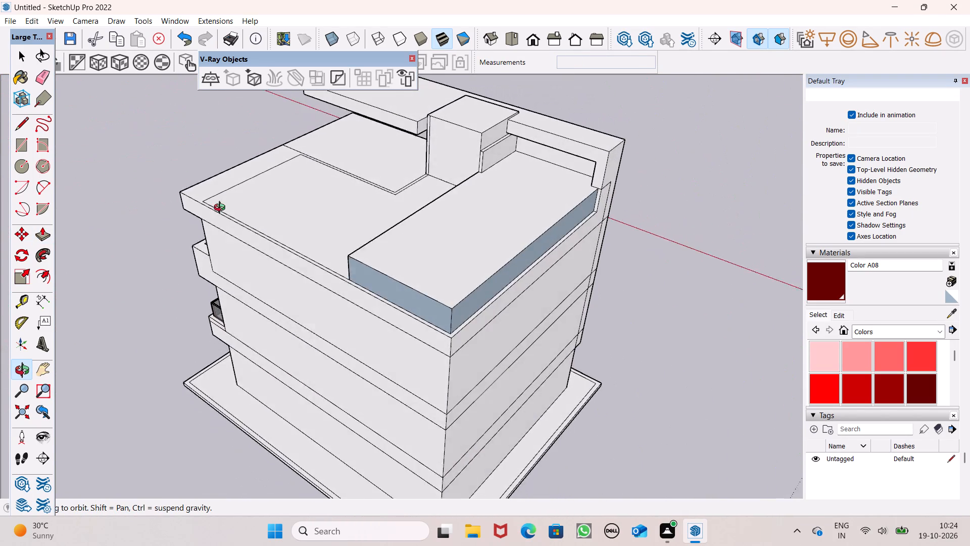
{"action": "middle_click_drag", "start_coordinate": [222, 209], "coordinate": [210, 210]}
Draw a 6" line across the narrow roof edge strip, from the raised roof block's bottom corner to the outer edge.
{"action": "scroll", "coordinate": [211, 210], "scroll_direction": "up", "scroll_amount": 1}
{"action": "scroll", "coordinate": [312, 233], "scroll_direction": "up", "scroll_amount": 1}
{"action": "middle_click_drag", "start_coordinate": [319, 239], "coordinate": [513, 293]}
{"action": "scroll", "coordinate": [480, 253], "scroll_direction": "up", "scroll_amount": 2}
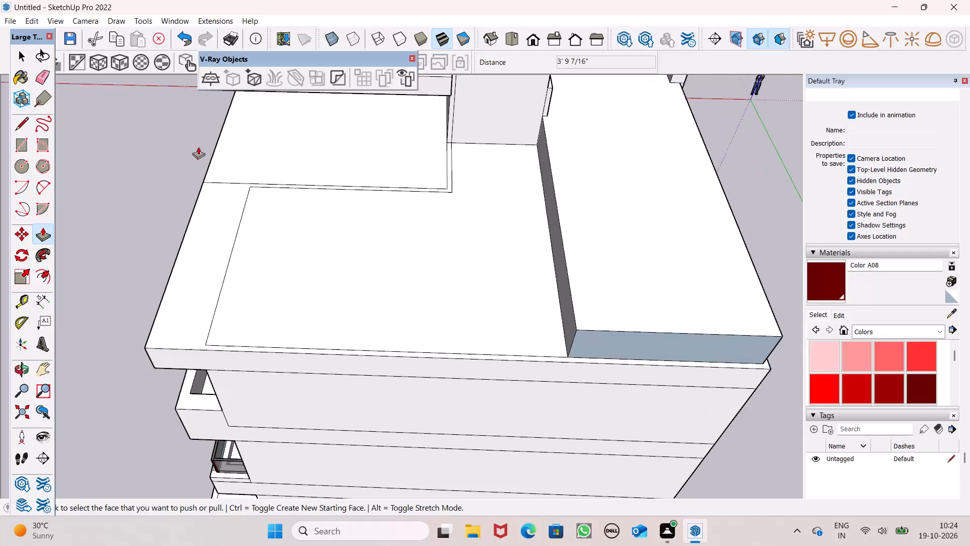
{"action": "left_click", "coordinate": [27, 128]}
{"action": "scroll", "coordinate": [602, 353], "scroll_direction": "up", "scroll_amount": 5}
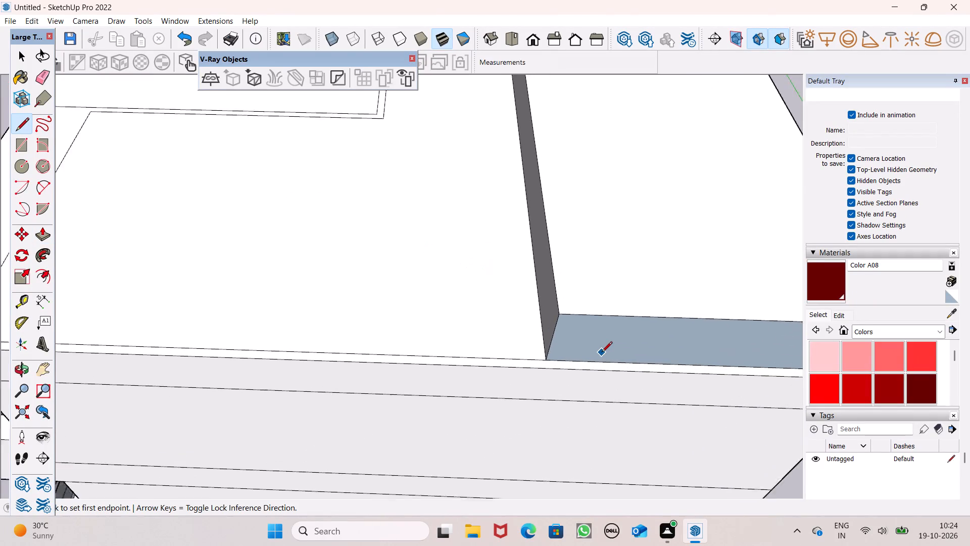
{"action": "scroll", "coordinate": [602, 353], "scroll_direction": "up", "scroll_amount": 1}
{"action": "scroll", "coordinate": [554, 362], "scroll_direction": "up", "scroll_amount": 6}
{"action": "left_click_drag", "start_coordinate": [530, 357], "coordinate": [530, 363]}
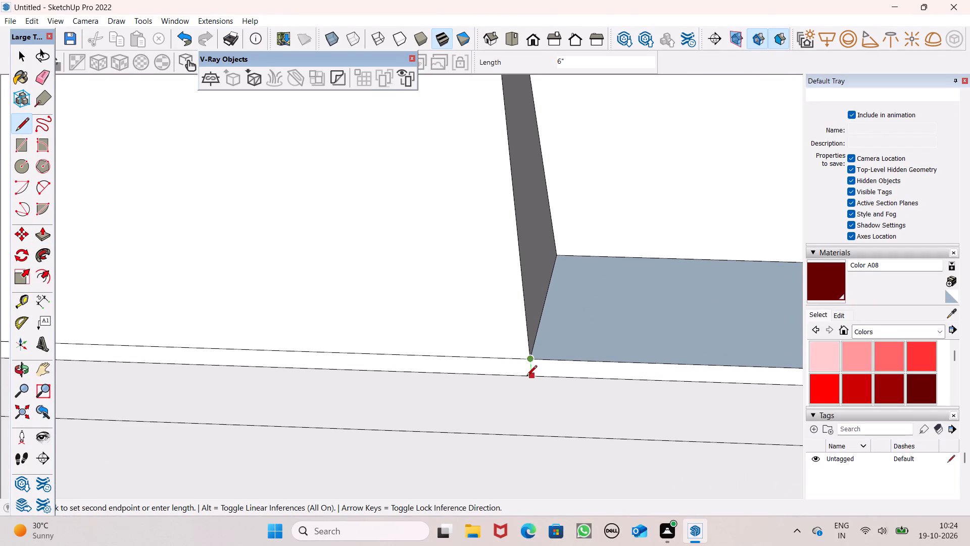
{"action": "left_click", "coordinate": [526, 377]}
Examine the lowered roof and its parapet outline from the canopy side of the building.
{"action": "scroll", "coordinate": [557, 313], "scroll_direction": "down", "scroll_amount": 7}
{"action": "scroll", "coordinate": [576, 271], "scroll_direction": "down", "scroll_amount": 12}
{"action": "middle_click_drag", "start_coordinate": [468, 272], "coordinate": [922, 294]}
{"action": "scroll", "coordinate": [922, 295], "scroll_direction": "up", "scroll_amount": 1}
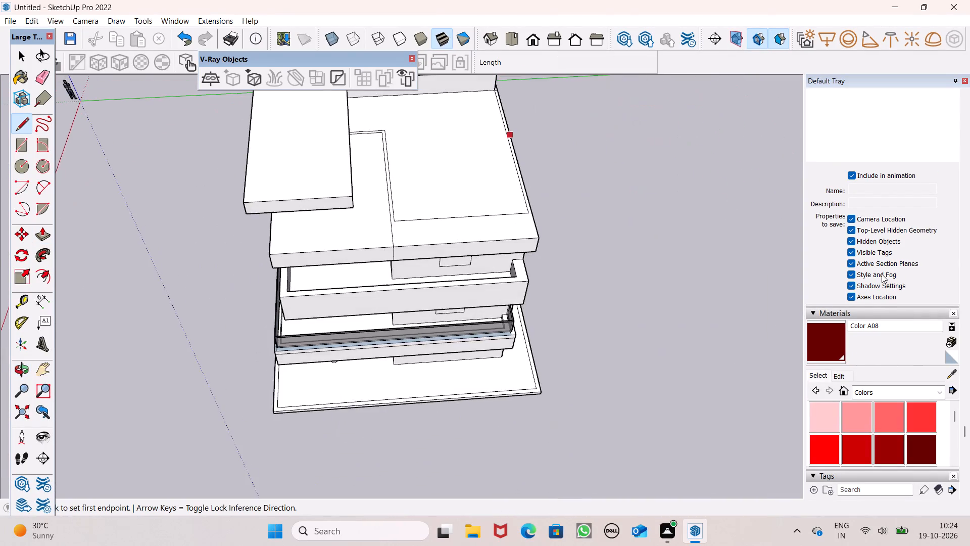
{"action": "scroll", "coordinate": [579, 235], "scroll_direction": "down", "scroll_amount": 3}
{"action": "scroll", "coordinate": [548, 201], "scroll_direction": "down", "scroll_amount": 2}
{"action": "middle_click_drag", "start_coordinate": [546, 210], "coordinate": [538, 175]}
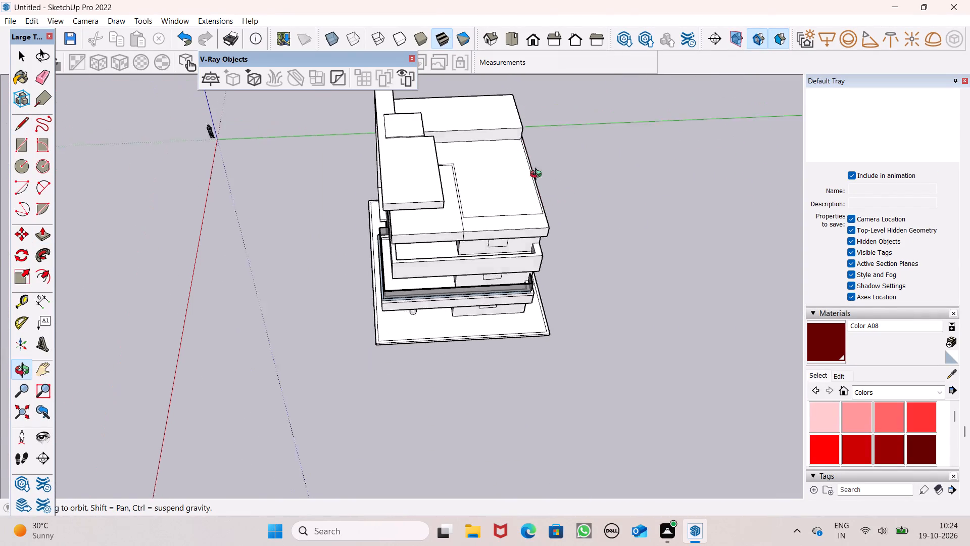
Push the front end face of the top roof slab slightly inward.
{"action": "middle_click_drag", "start_coordinate": [538, 175], "coordinate": [629, 1]}
{"action": "scroll", "coordinate": [394, 155], "scroll_direction": "up", "scroll_amount": 6}
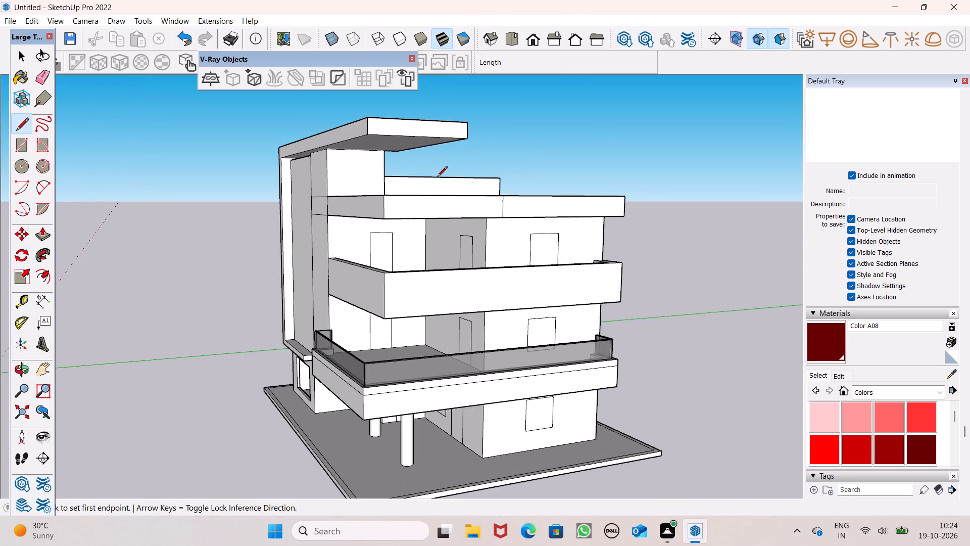
{"action": "middle_click_drag", "start_coordinate": [432, 194], "coordinate": [698, 205]}
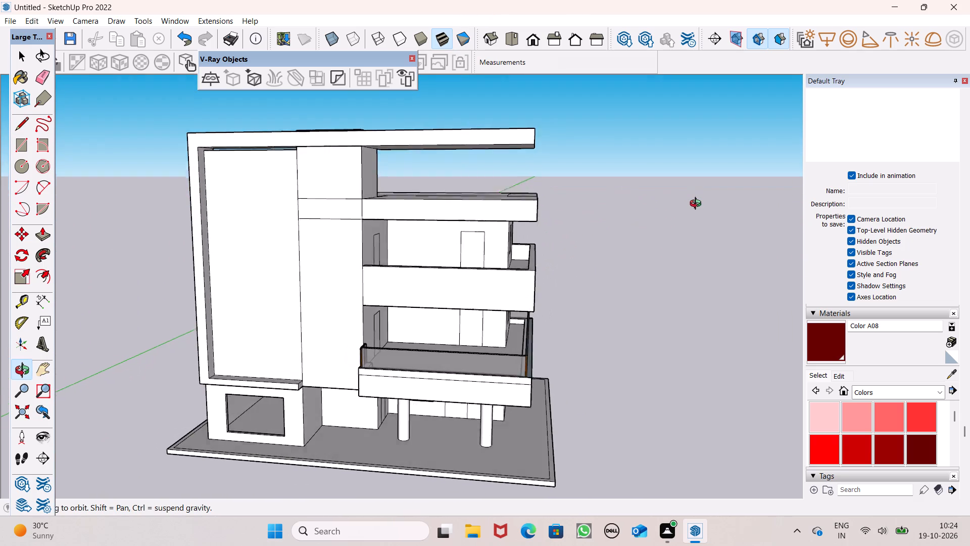
{"action": "middle_click_drag", "start_coordinate": [698, 205], "coordinate": [530, 320]}
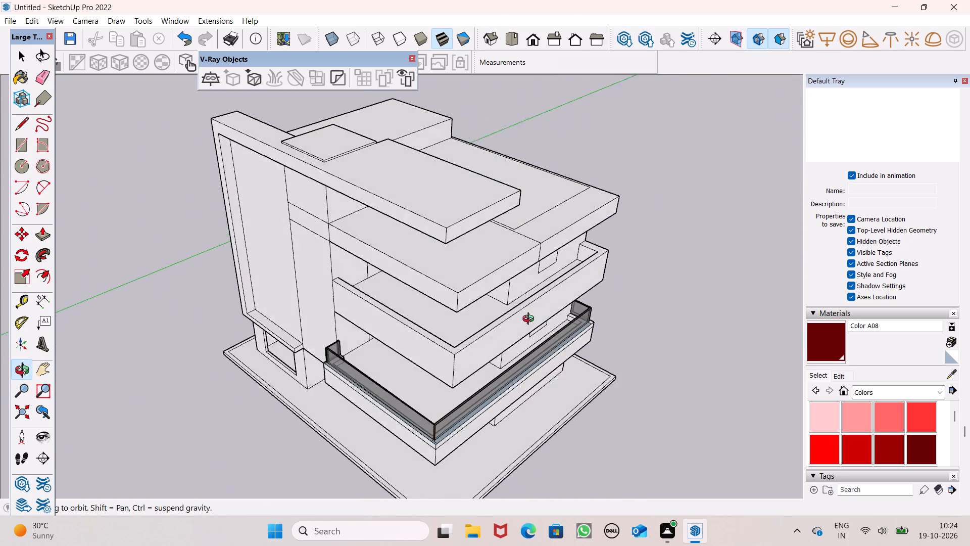
{"action": "middle_click_drag", "start_coordinate": [530, 320], "coordinate": [486, 336]}
{"action": "middle_click", "coordinate": [485, 337]}
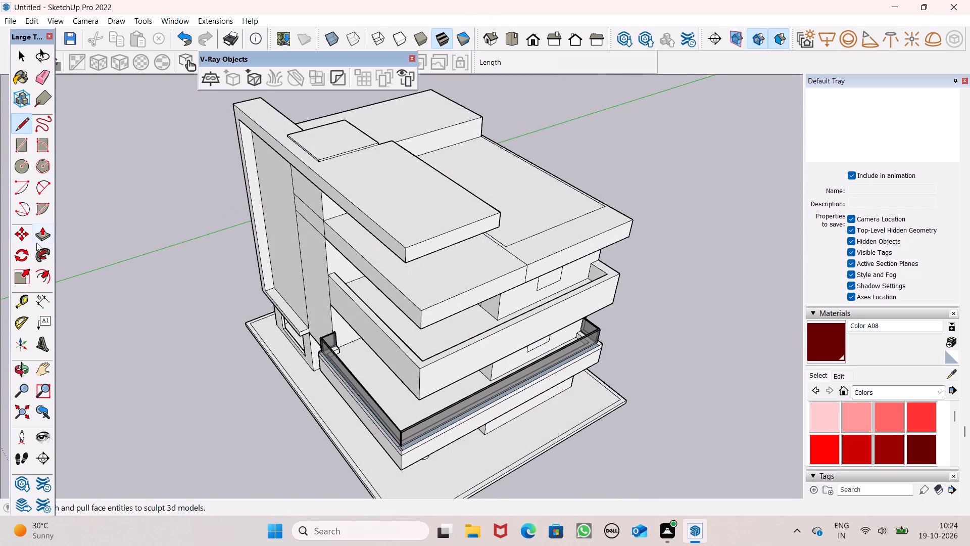
{"action": "left_click", "coordinate": [42, 235]}
{"action": "left_click_drag", "start_coordinate": [438, 240], "coordinate": [435, 233]}
{"action": "key", "text": "space"}
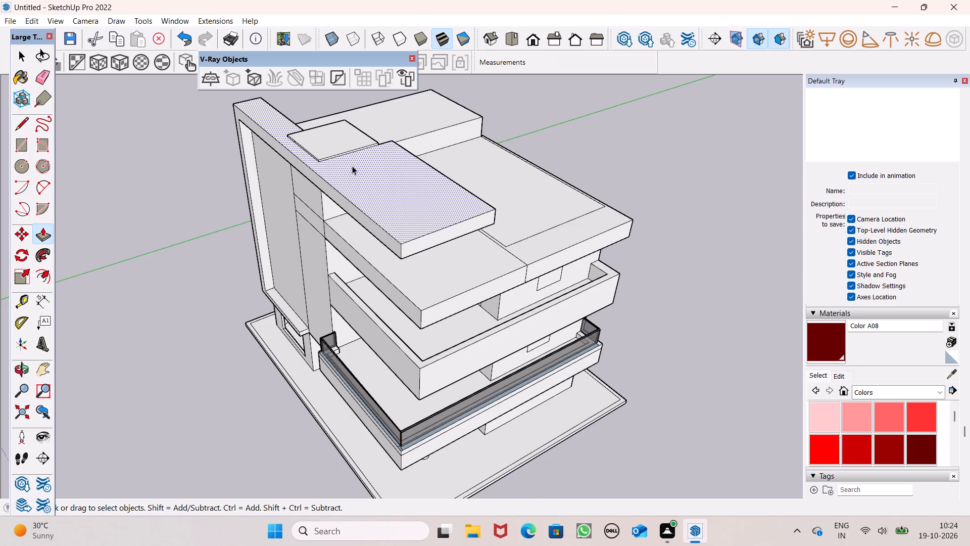
Pull the small square face on top of the roof slab up about 6' 7" into a rooftop block.
{"action": "scroll", "coordinate": [353, 166], "scroll_direction": "up", "scroll_amount": 1}
{"action": "middle_click_drag", "start_coordinate": [371, 227], "coordinate": [664, 294]}
{"action": "scroll", "coordinate": [427, 141], "scroll_direction": "up", "scroll_amount": 3}
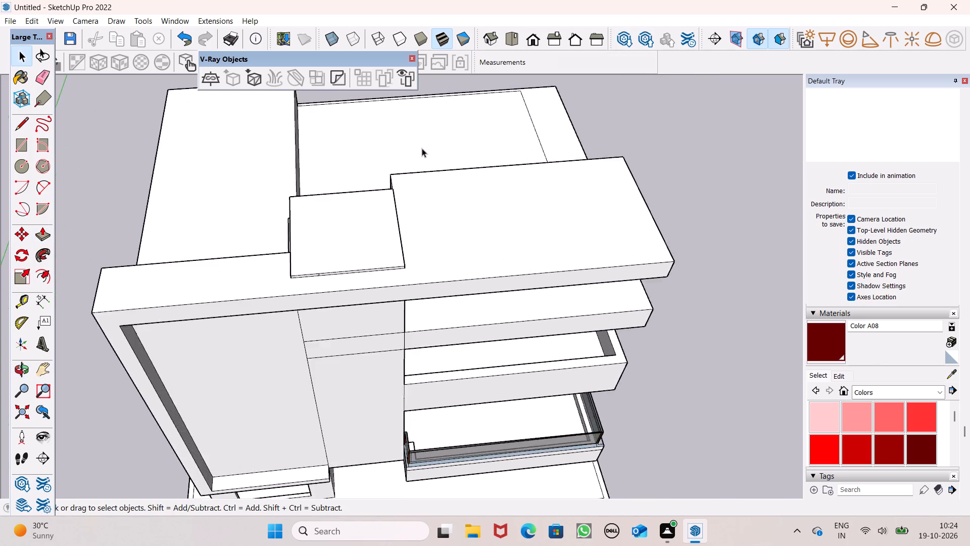
{"action": "scroll", "coordinate": [422, 148], "scroll_direction": "up", "scroll_amount": 4}
{"action": "scroll", "coordinate": [418, 155], "scroll_direction": "down", "scroll_amount": 3}
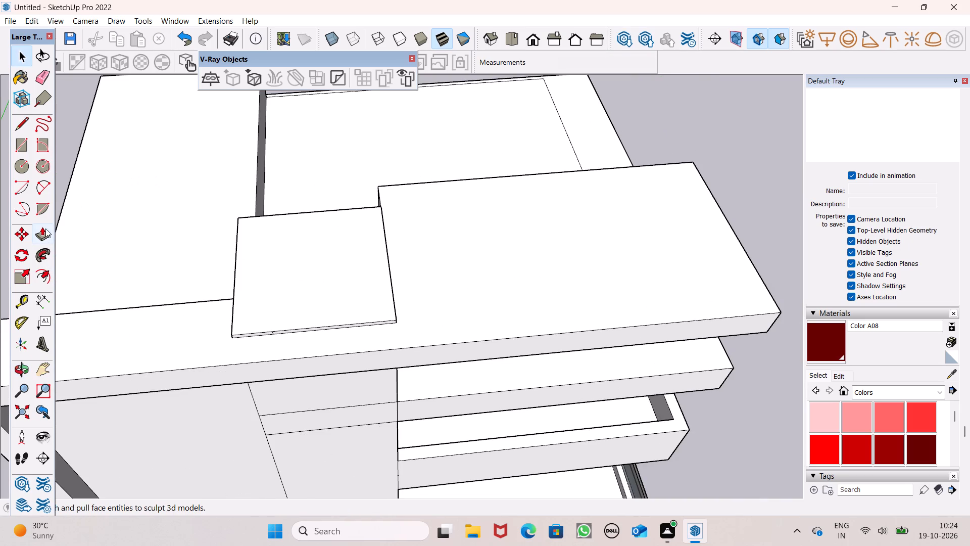
{"action": "left_click", "coordinate": [41, 232]}
{"action": "left_click_drag", "start_coordinate": [313, 286], "coordinate": [296, 214]}
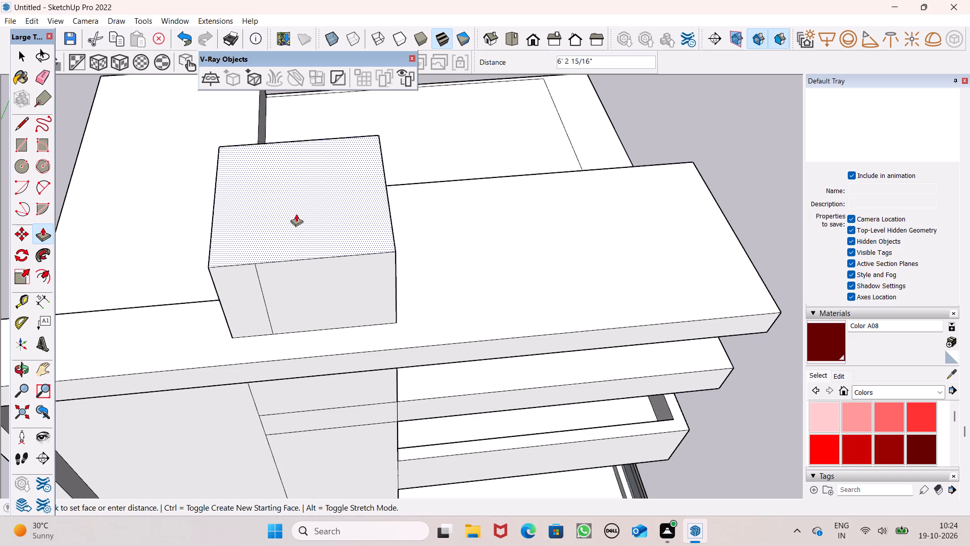
{"action": "left_click_drag", "start_coordinate": [296, 214], "coordinate": [296, 212]}
Erase the stray vertical edge on the front face of the rooftop block.
{"action": "scroll", "coordinate": [512, 201], "scroll_direction": "down", "scroll_amount": 3}
{"action": "middle_click_drag", "start_coordinate": [552, 223], "coordinate": [531, 116]}
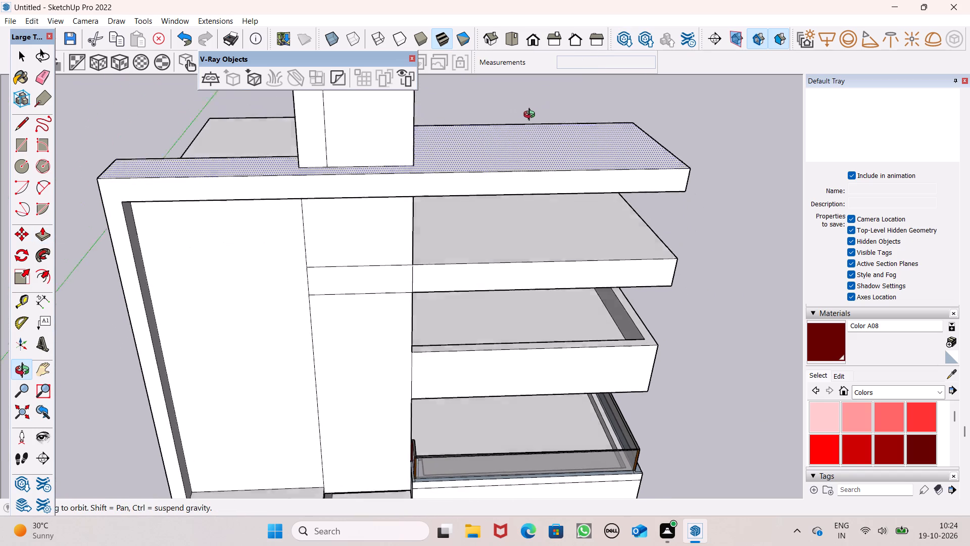
{"action": "middle_click_drag", "start_coordinate": [531, 116], "coordinate": [530, 113]}
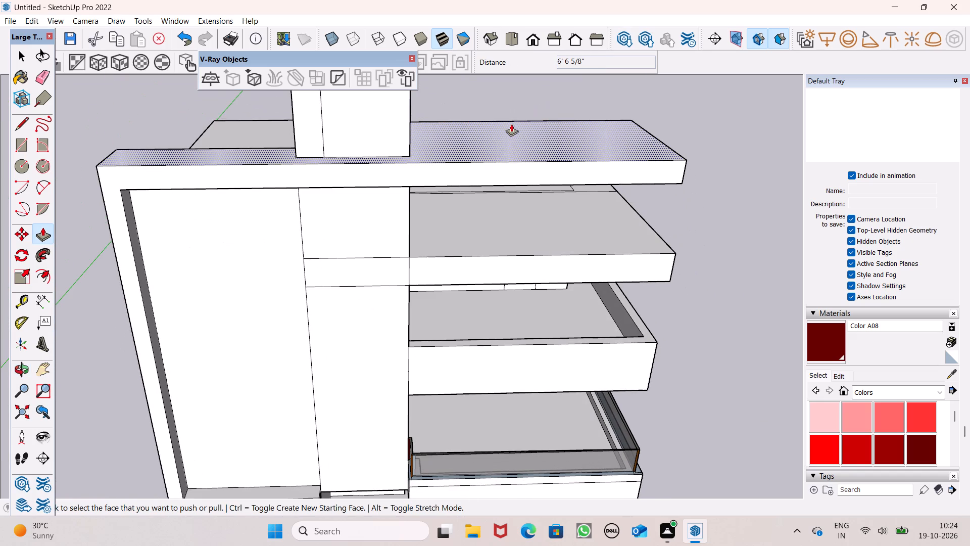
{"action": "scroll", "coordinate": [468, 115], "scroll_direction": "down", "scroll_amount": 4}
{"action": "middle_click_drag", "start_coordinate": [480, 119], "coordinate": [426, 124]}
{"action": "scroll", "coordinate": [284, 98], "scroll_direction": "up", "scroll_amount": 1}
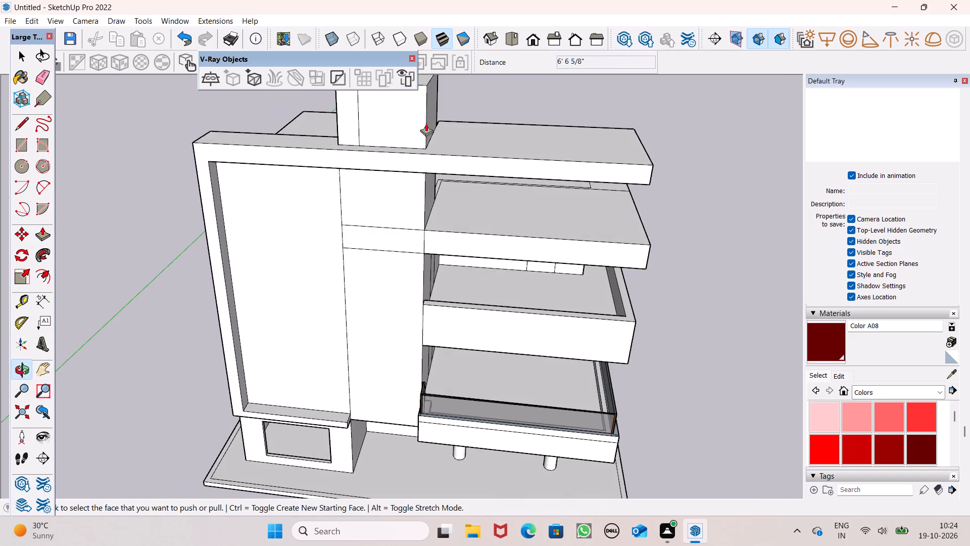
{"action": "scroll", "coordinate": [429, 142], "scroll_direction": "down", "scroll_amount": 5}
{"action": "scroll", "coordinate": [418, 125], "scroll_direction": "up", "scroll_amount": 7}
{"action": "middle_click_drag", "start_coordinate": [440, 80], "coordinate": [439, 49]}
{"action": "scroll", "coordinate": [441, 78], "scroll_direction": "up", "scroll_amount": 1}
{"action": "scroll", "coordinate": [410, 115], "scroll_direction": "down", "scroll_amount": 8}
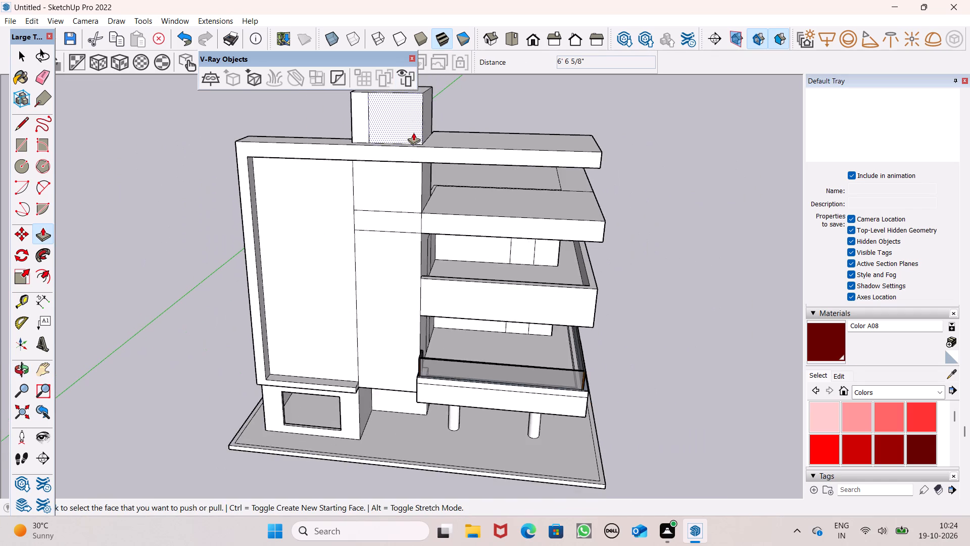
{"action": "left_click_drag", "start_coordinate": [42, 84], "coordinate": [48, 84]}
{"action": "scroll", "coordinate": [375, 130], "scroll_direction": "up", "scroll_amount": 3}
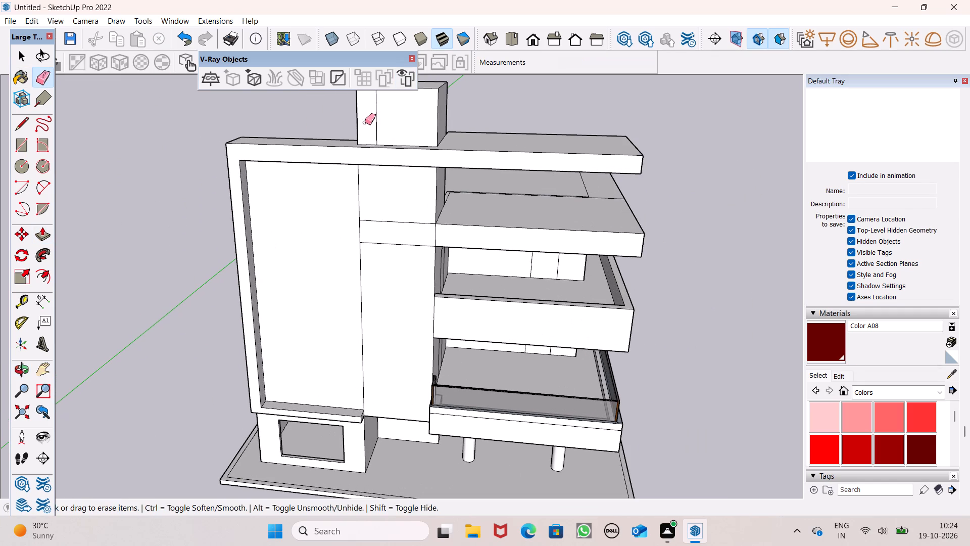
{"action": "left_click", "coordinate": [375, 118]}
{"action": "left_click", "coordinate": [379, 117]}
{"action": "scroll", "coordinate": [630, 114], "scroll_direction": "down", "scroll_amount": 2}
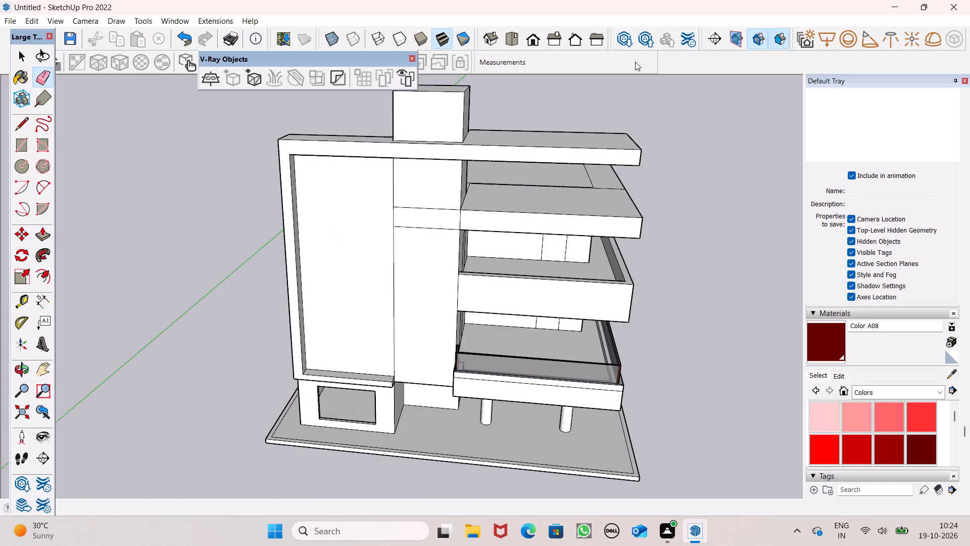
{"action": "key", "text": "space"}
Push the free end face of the top roof slab back about 8' 11" to shorten the overhang.
{"action": "middle_click_drag", "start_coordinate": [483, 120], "coordinate": [482, 120]}
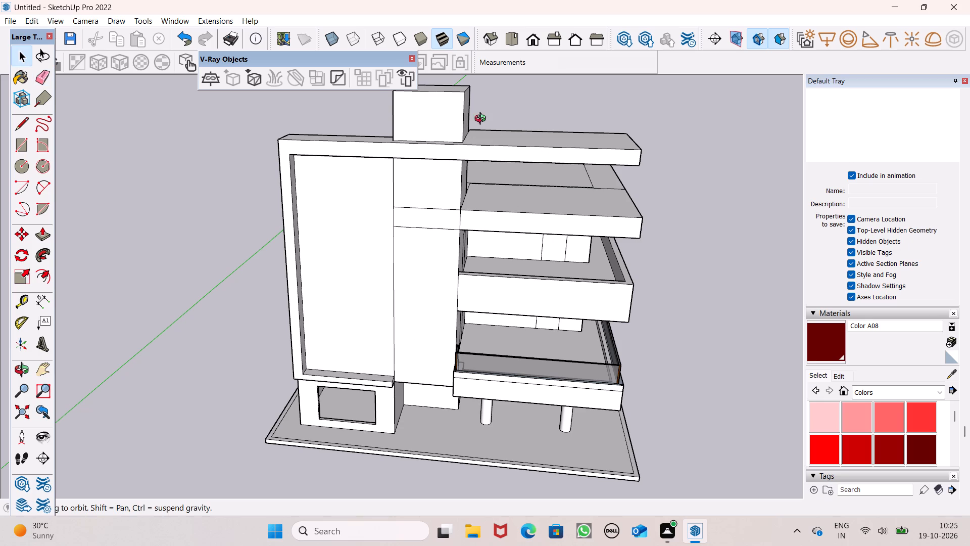
{"action": "middle_click_drag", "start_coordinate": [482, 120], "coordinate": [360, 247]}
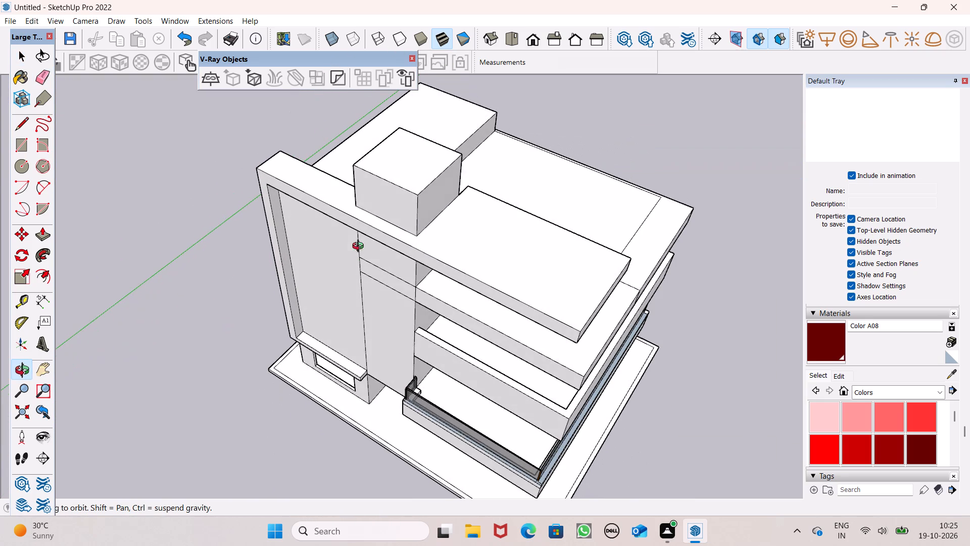
{"action": "middle_click_drag", "start_coordinate": [360, 247], "coordinate": [359, 248]}
{"action": "scroll", "coordinate": [378, 224], "scroll_direction": "up", "scroll_amount": 1}
{"action": "scroll", "coordinate": [686, 352], "scroll_direction": "up", "scroll_amount": 1}
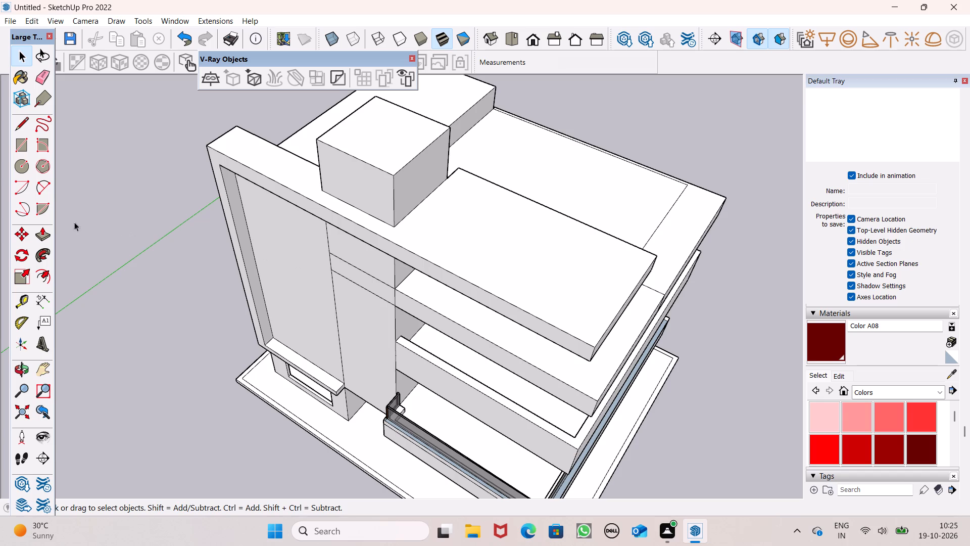
{"action": "left_click", "coordinate": [50, 236]}
{"action": "middle_click_drag", "start_coordinate": [712, 419], "coordinate": [678, 384]}
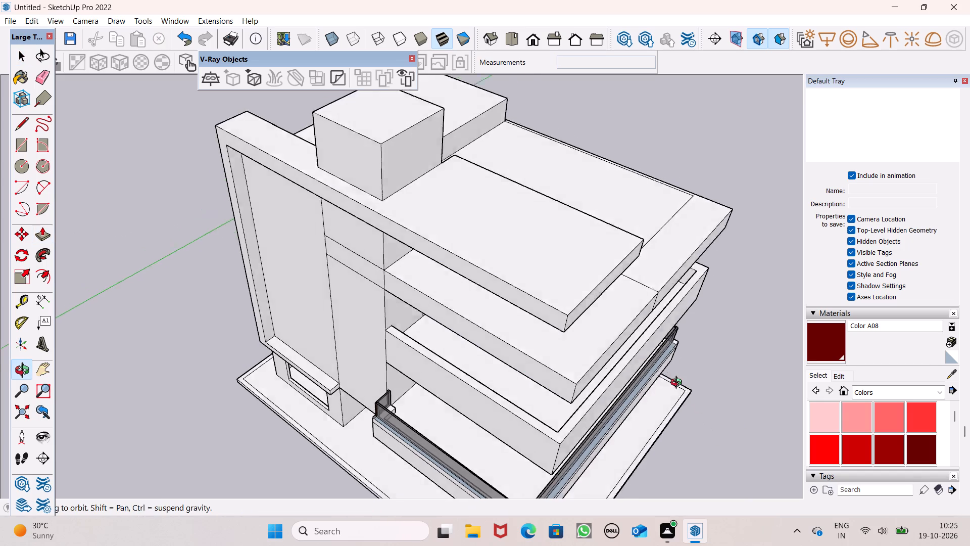
{"action": "middle_click_drag", "start_coordinate": [678, 384], "coordinate": [677, 381]}
{"action": "scroll", "coordinate": [656, 370], "scroll_direction": "up", "scroll_amount": 1}
{"action": "left_click_drag", "start_coordinate": [549, 285], "coordinate": [455, 241]}
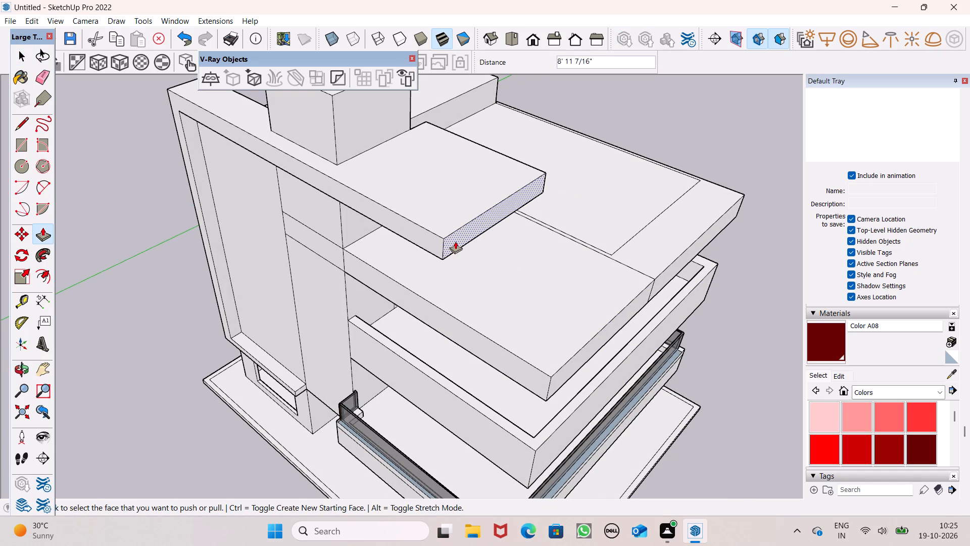
Draw a rectangle about 1' 7" by 1' 5" near the front corner of the lower roof slab.
{"action": "left_click", "coordinate": [24, 144]}
{"action": "scroll", "coordinate": [672, 103], "scroll_direction": "down", "scroll_amount": 1}
{"action": "scroll", "coordinate": [677, 155], "scroll_direction": "down", "scroll_amount": 1}
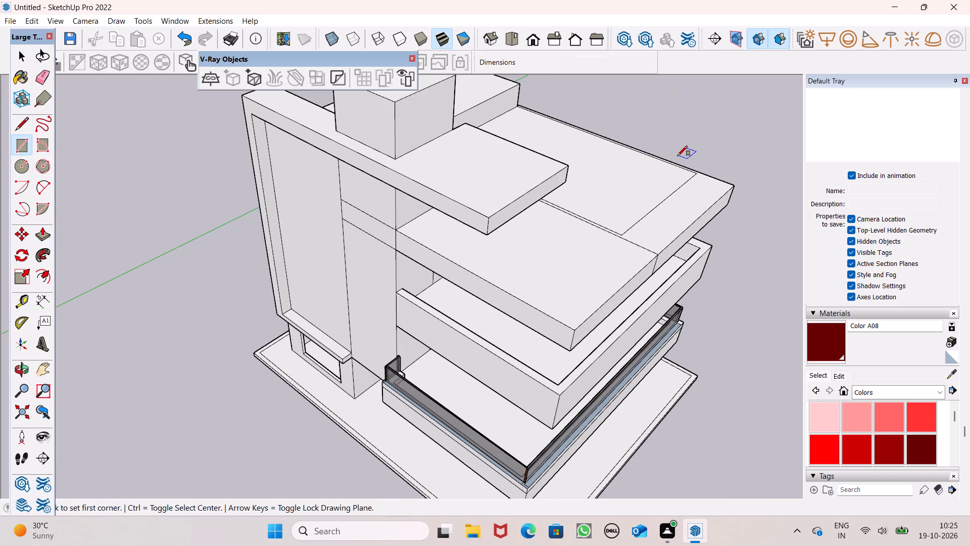
{"action": "middle_click_drag", "start_coordinate": [694, 242], "coordinate": [626, 297]}
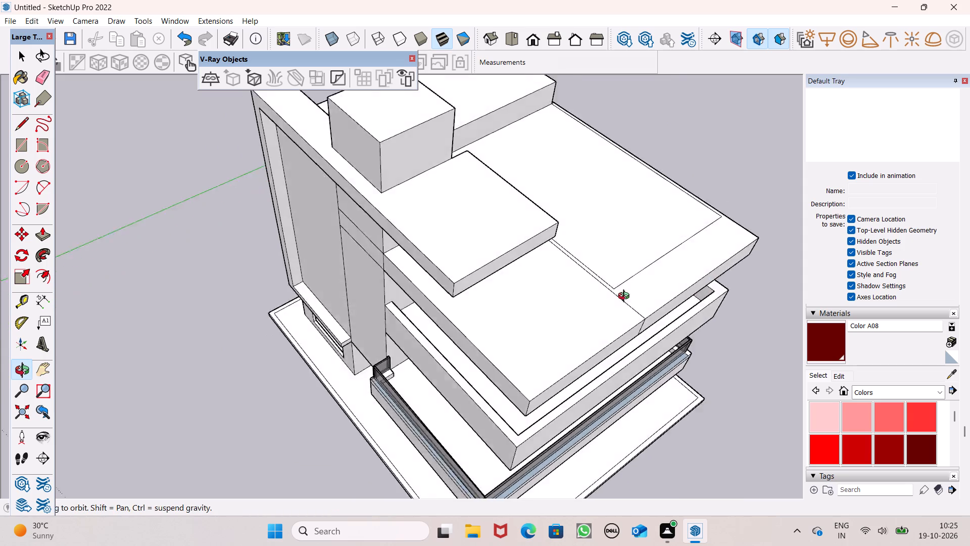
{"action": "middle_click_drag", "start_coordinate": [626, 297], "coordinate": [501, 251]}
{"action": "scroll", "coordinate": [516, 213], "scroll_direction": "down", "scroll_amount": 3}
{"action": "middle_click_drag", "start_coordinate": [517, 320], "coordinate": [452, 414]}
{"action": "scroll", "coordinate": [411, 387], "scroll_direction": "up", "scroll_amount": 7}
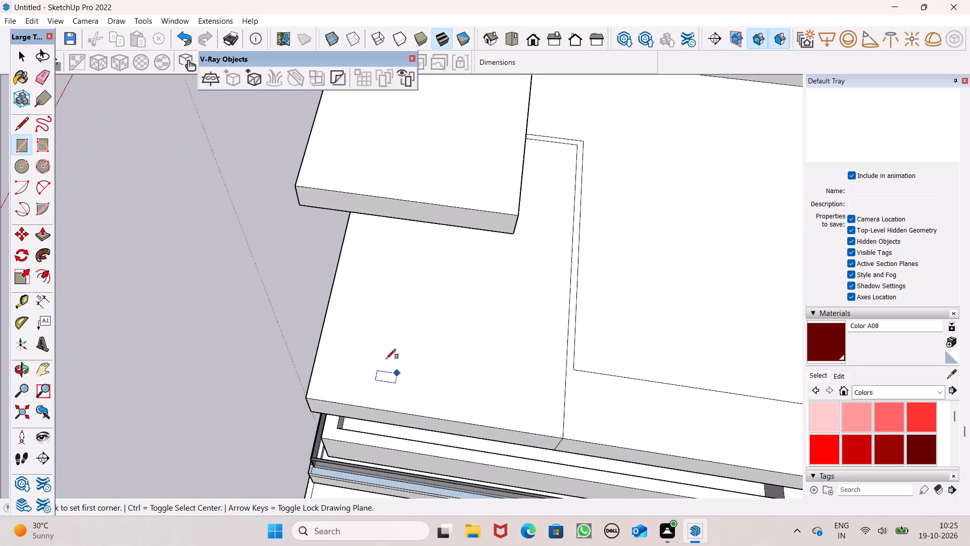
{"action": "scroll", "coordinate": [359, 351], "scroll_direction": "up", "scroll_amount": 5}
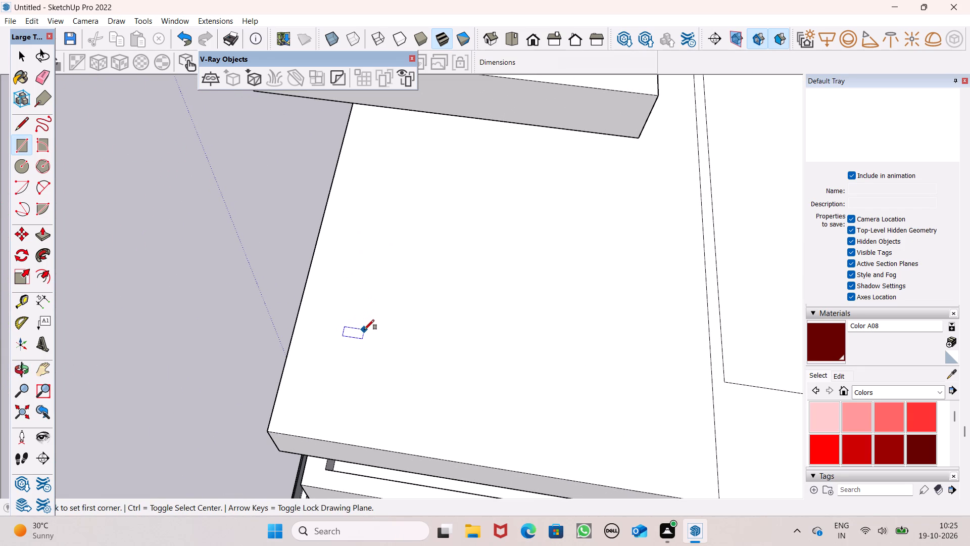
{"action": "left_click", "coordinate": [362, 332]}
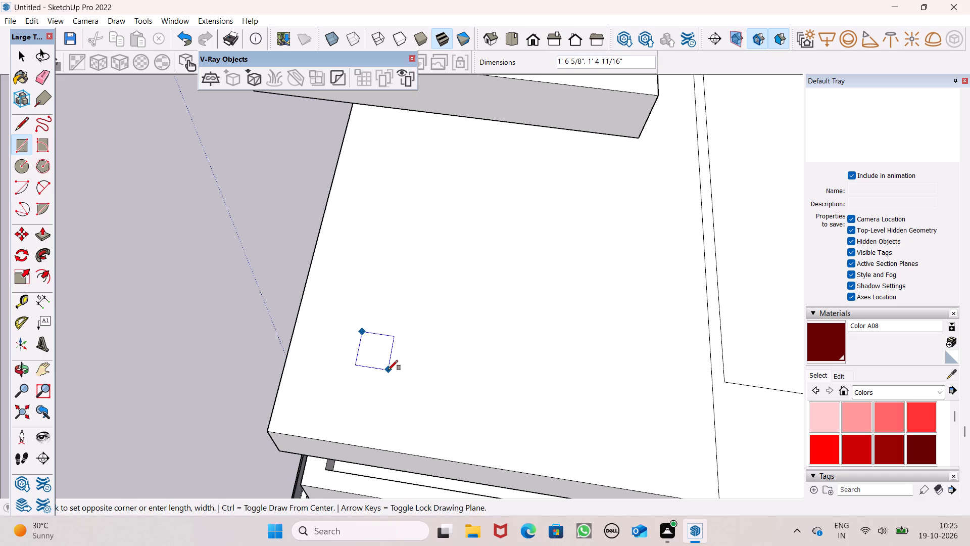
{"action": "left_click", "coordinate": [388, 370]}
Copy the small rectangle sideways along the green axis, parallel to the lower roof slab's front edge.
{"action": "key", "text": "space"}
{"action": "double_click", "coordinate": [375, 353]}
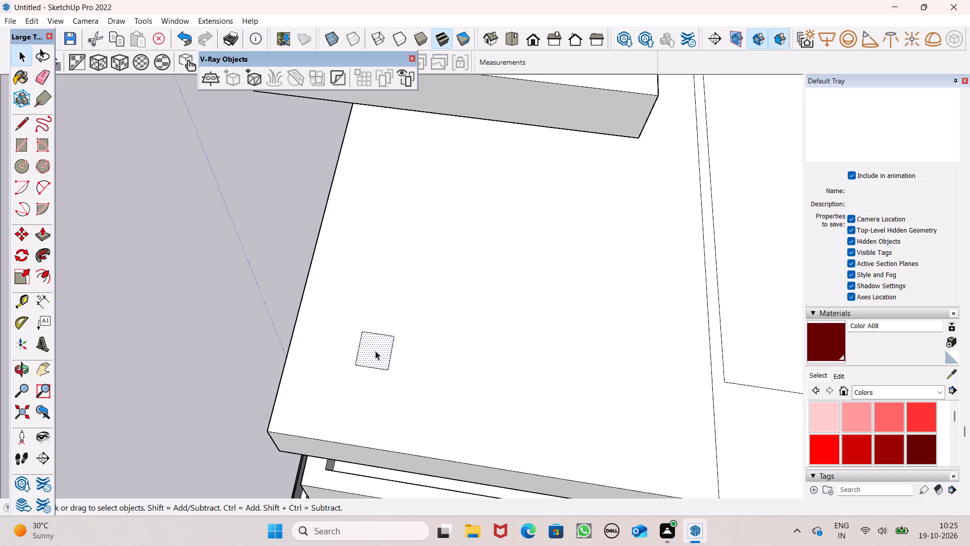
{"action": "left_click", "coordinate": [375, 351]}
{"action": "key", "text": "m"}
{"action": "key", "text": "Return"}
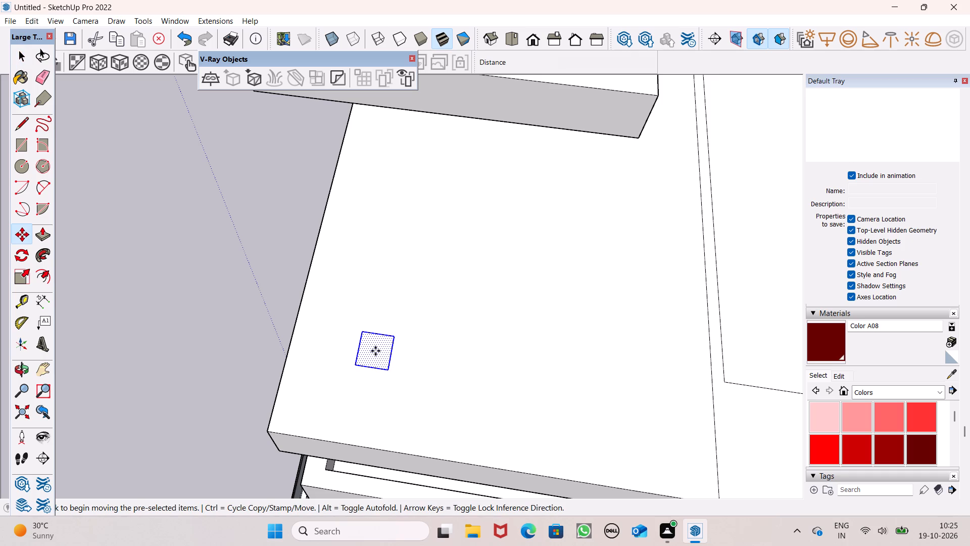
{"action": "left_click_drag", "start_coordinate": [389, 372], "coordinate": [525, 393]}
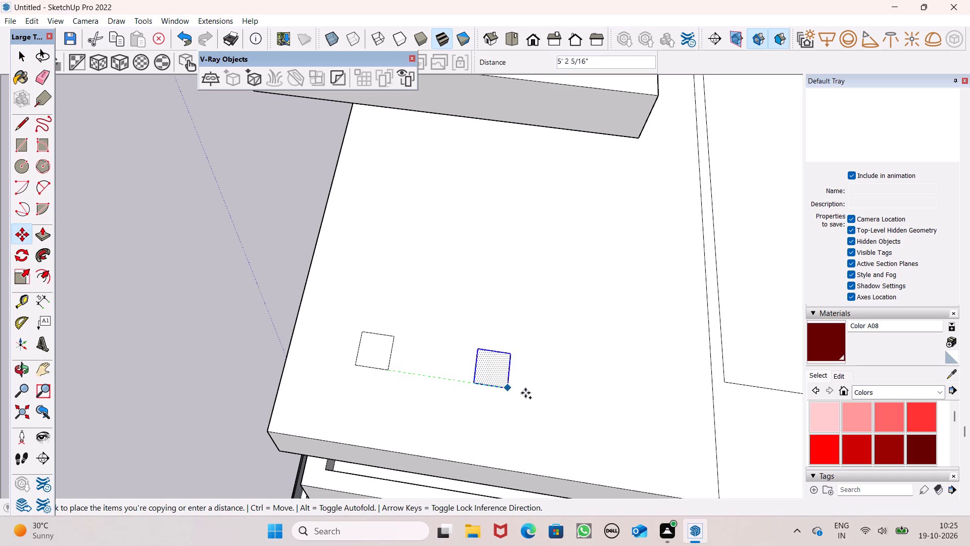
{"action": "left_click_drag", "start_coordinate": [525, 393], "coordinate": [551, 395]}
{"action": "key", "text": "space"}
{"action": "left_click", "coordinate": [220, 321]}
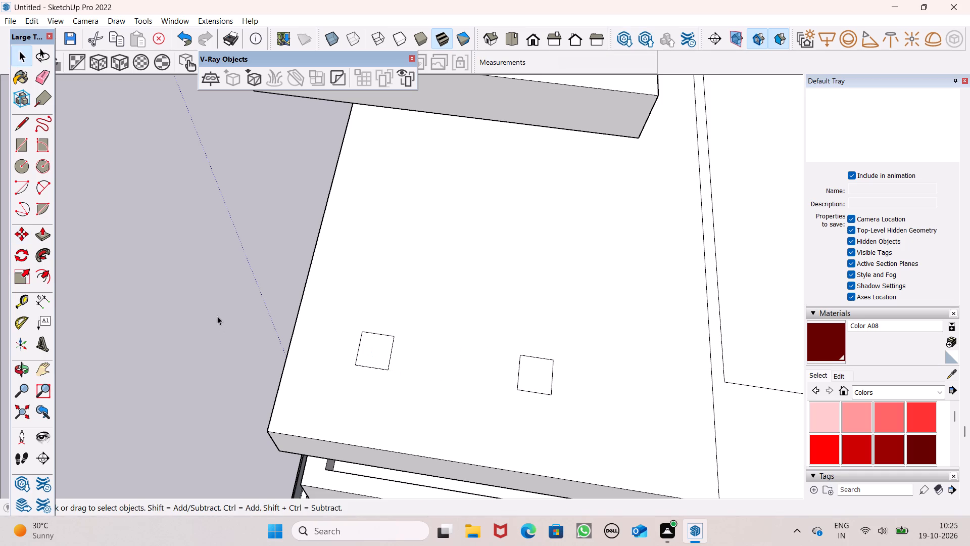
Pull both small rectangles up into columns, the copied one about 13' 10" high.
{"action": "left_click", "coordinate": [43, 235]}
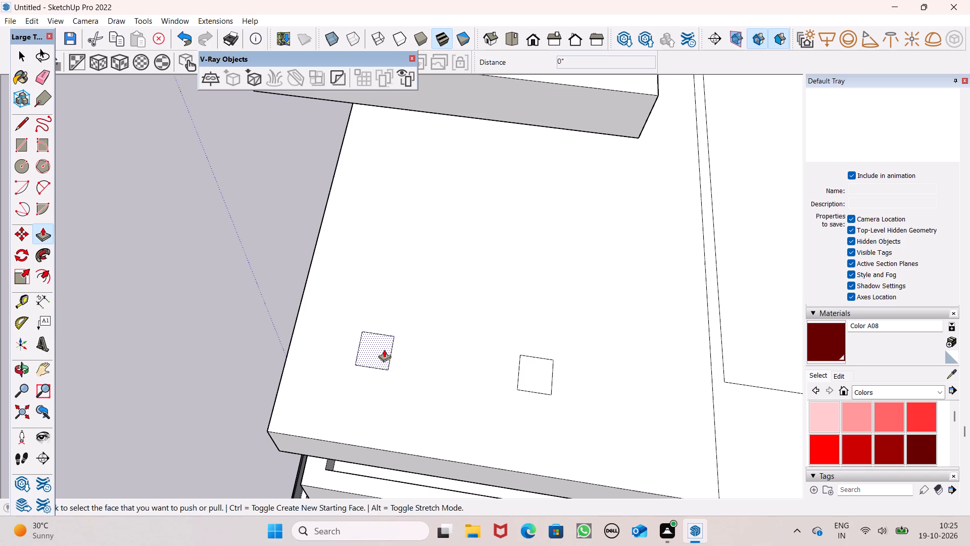
{"action": "left_click_drag", "start_coordinate": [384, 349], "coordinate": [397, 115]}
{"action": "left_click_drag", "start_coordinate": [536, 376], "coordinate": [541, 141]}
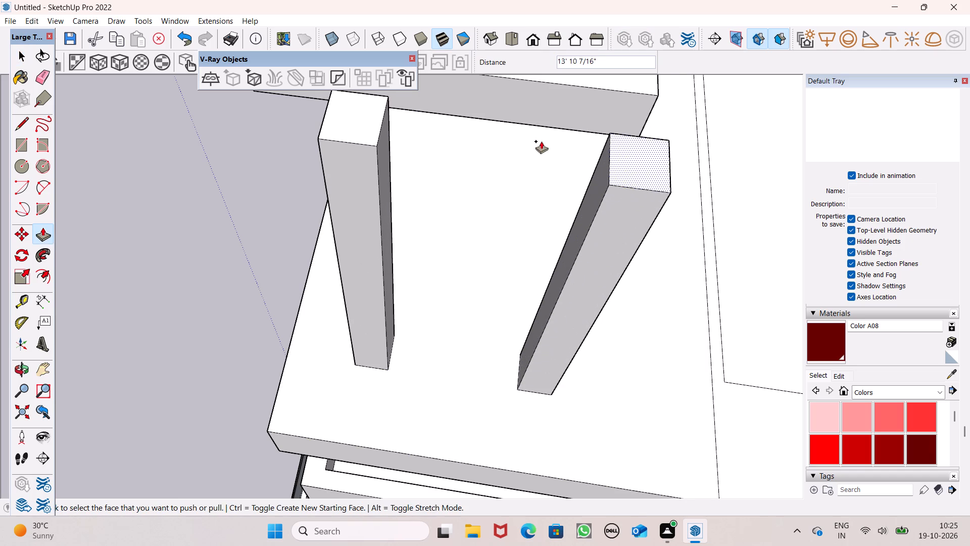
Push the top face of the corner column on the lower roof slab down about 3' 1".
{"action": "scroll", "coordinate": [542, 240], "scroll_direction": "down", "scroll_amount": 3}
{"action": "middle_click_drag", "start_coordinate": [540, 258], "coordinate": [664, 146]}
{"action": "scroll", "coordinate": [650, 264], "scroll_direction": "down", "scroll_amount": 7}
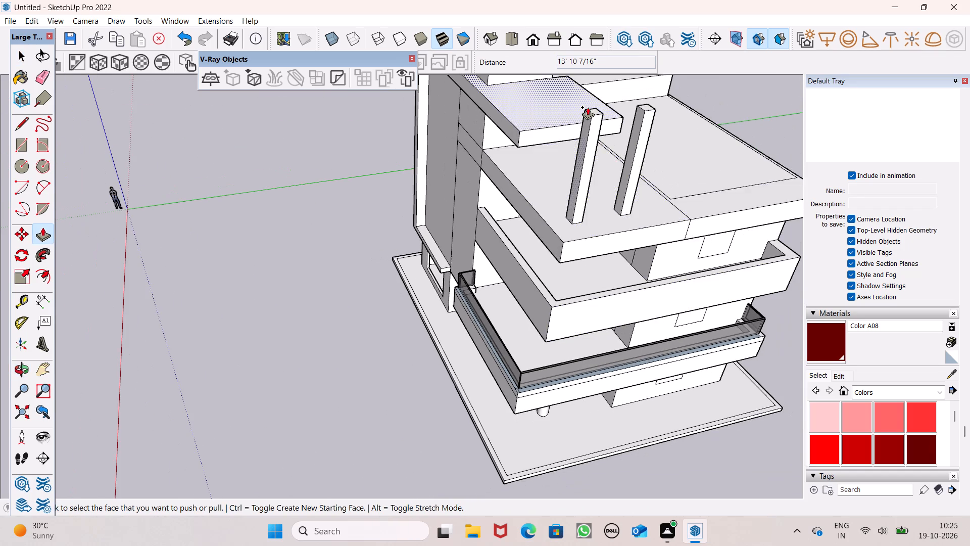
{"action": "scroll", "coordinate": [588, 107], "scroll_direction": "up", "scroll_amount": 9}
{"action": "scroll", "coordinate": [653, 147], "scroll_direction": "up", "scroll_amount": 4}
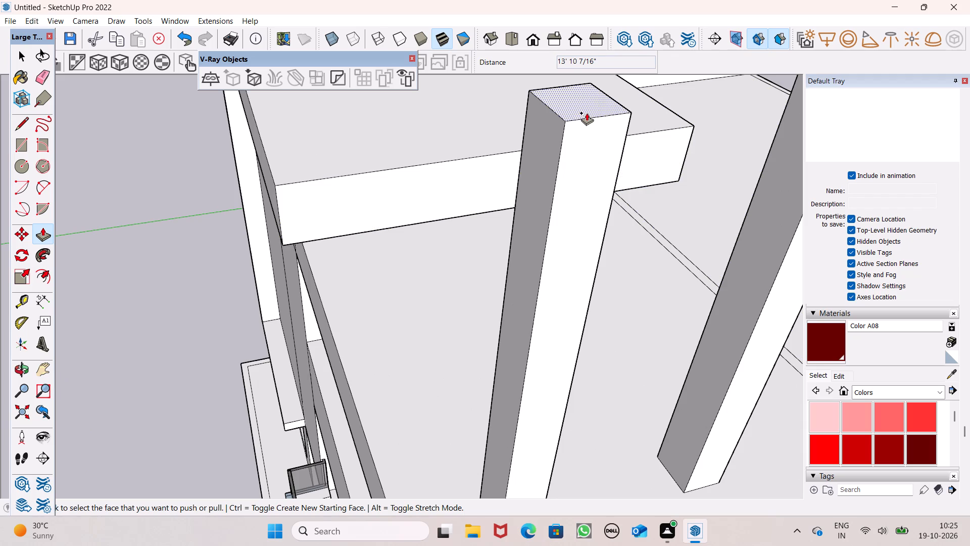
{"action": "left_click_drag", "start_coordinate": [579, 108], "coordinate": [562, 242]}
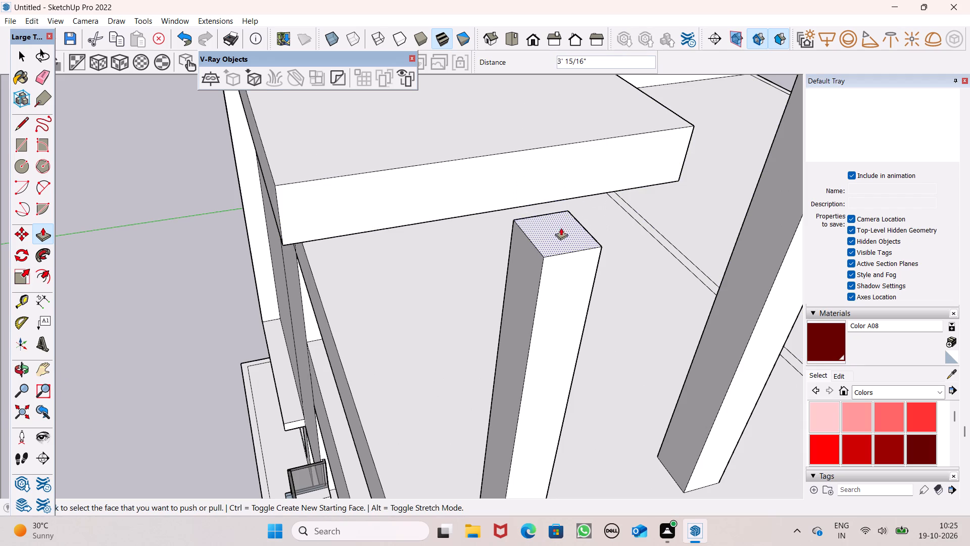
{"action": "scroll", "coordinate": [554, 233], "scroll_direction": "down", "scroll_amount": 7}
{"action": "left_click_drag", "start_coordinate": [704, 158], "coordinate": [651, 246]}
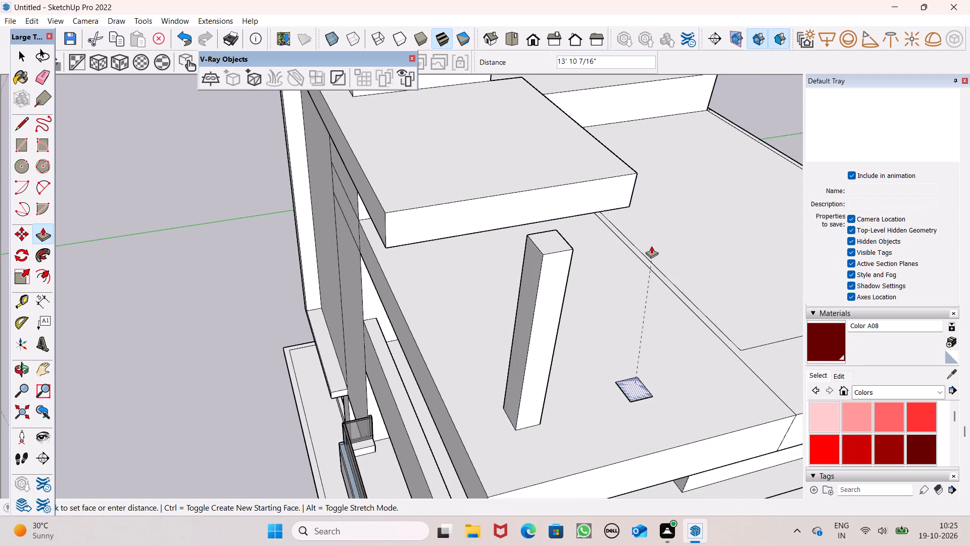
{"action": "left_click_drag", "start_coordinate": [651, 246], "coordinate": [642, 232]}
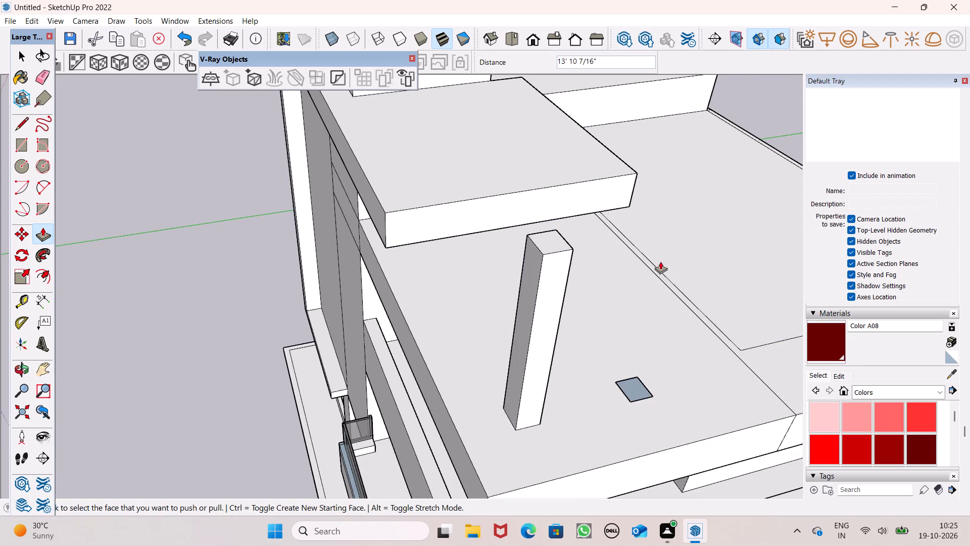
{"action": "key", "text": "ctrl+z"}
Push the top face of the copied column down about 2' 9".
{"action": "left_click_drag", "start_coordinate": [696, 159], "coordinate": [692, 177]}
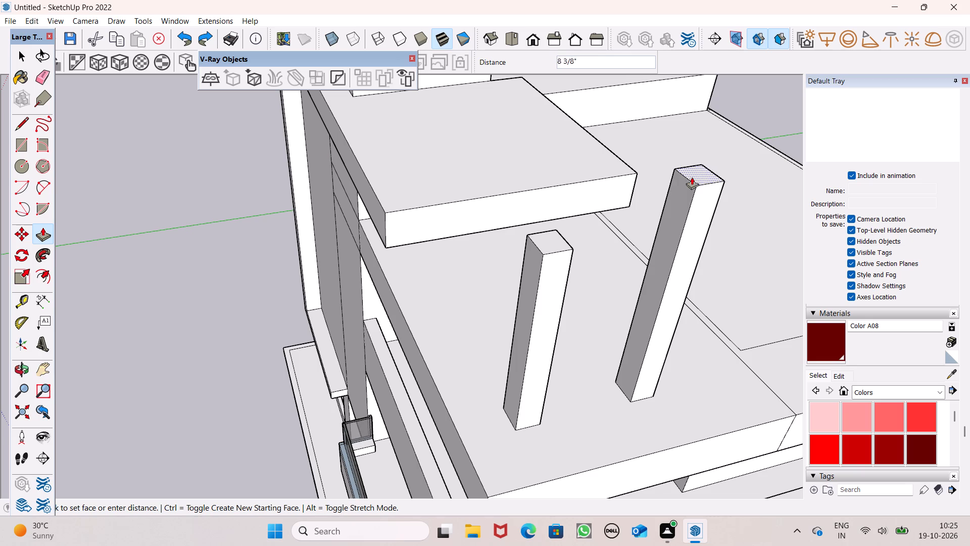
{"action": "left_click_drag", "start_coordinate": [692, 177], "coordinate": [564, 249]}
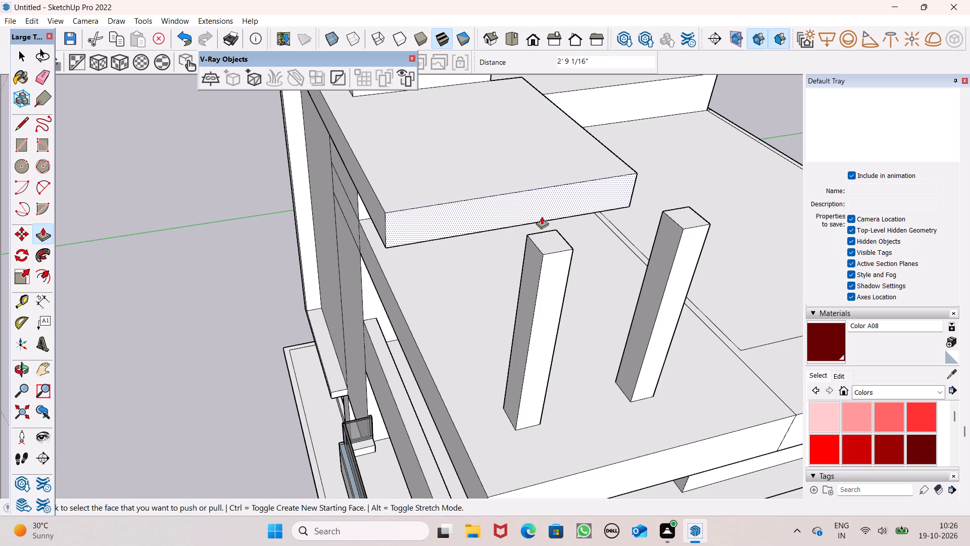
Pull the free end face of the upper roof slab outward to lengthen its overhang toward the columns.
{"action": "left_click_drag", "start_coordinate": [533, 205], "coordinate": [555, 246]}
Lower both columns further, the corner one by about 3' and the copied one by about 3' 6".
{"action": "left_click_drag", "start_coordinate": [554, 245], "coordinate": [537, 298]}
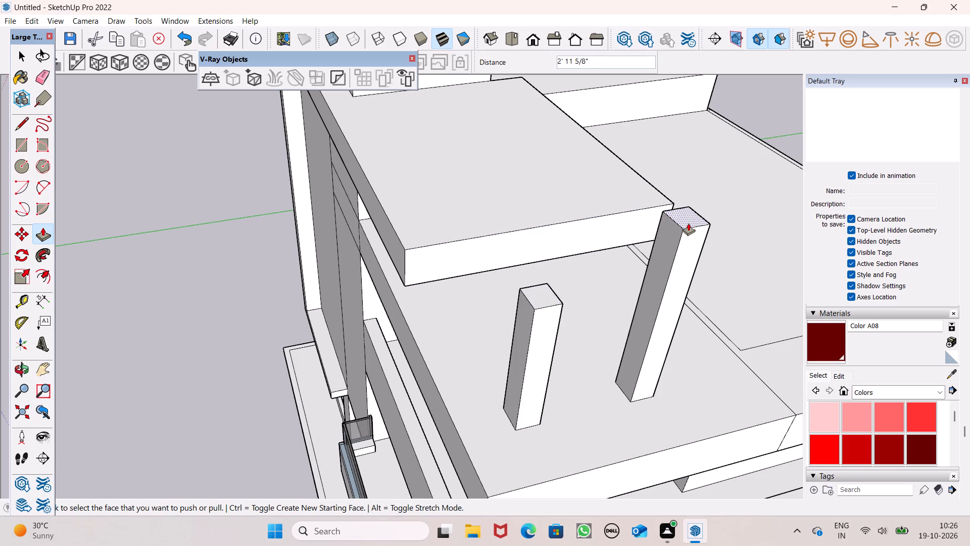
{"action": "left_click_drag", "start_coordinate": [688, 223], "coordinate": [636, 283]}
{"action": "key", "text": "ctrl+z"}
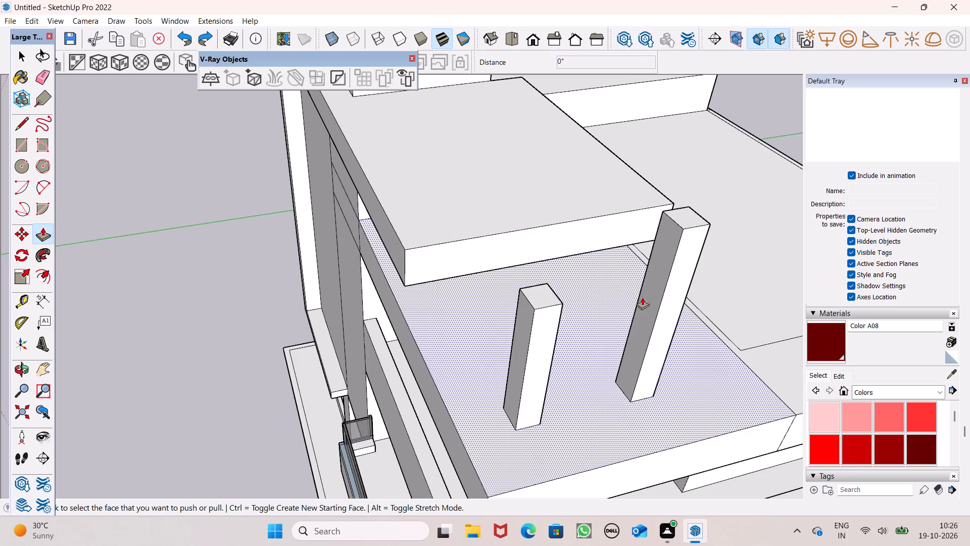
{"action": "left_click_drag", "start_coordinate": [678, 219], "coordinate": [658, 280]}
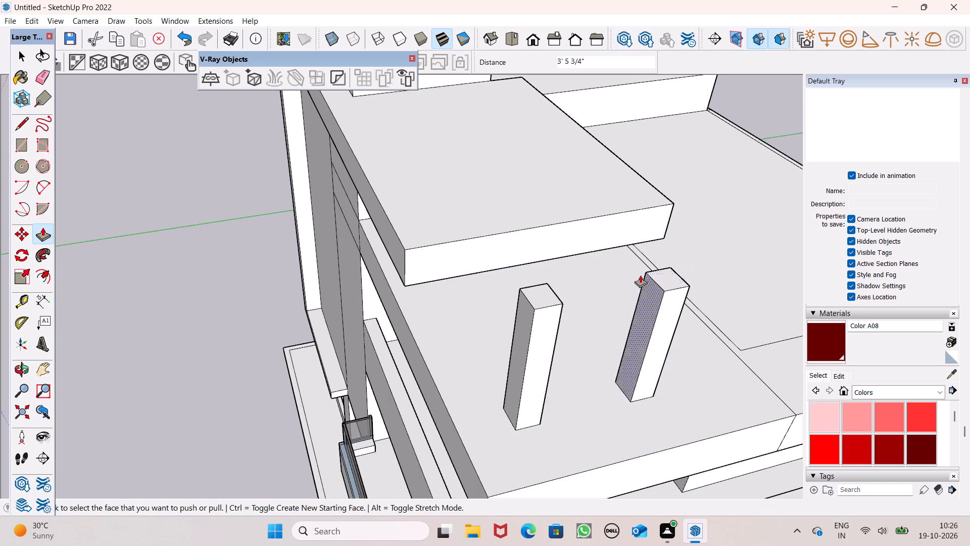
Pull the upper roof slab's free end face out about 7' to extend it over the two columns.
{"action": "middle_click_drag", "start_coordinate": [603, 254], "coordinate": [707, 150]}
{"action": "scroll", "coordinate": [614, 199], "scroll_direction": "down", "scroll_amount": 6}
{"action": "middle_click_drag", "start_coordinate": [607, 209], "coordinate": [731, 168]}
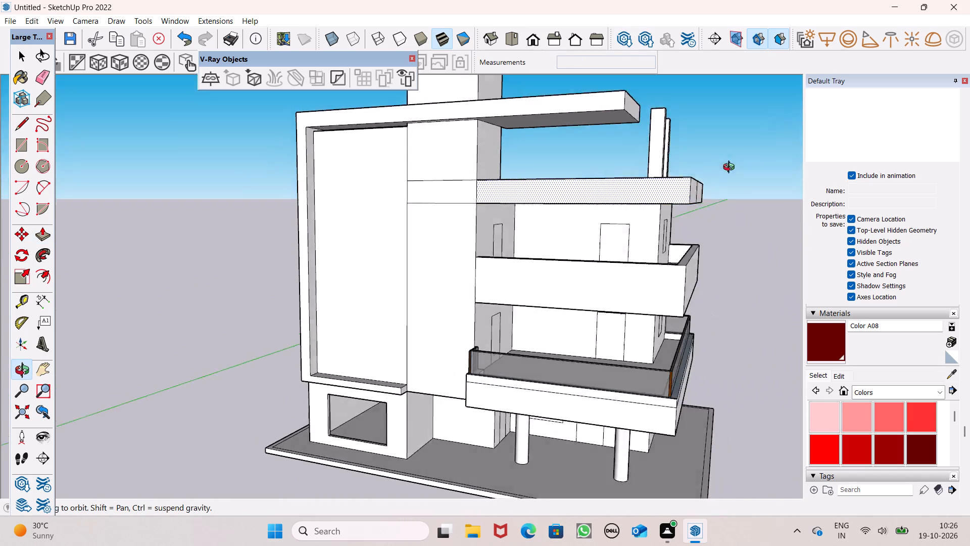
{"action": "middle_click_drag", "start_coordinate": [731, 168], "coordinate": [667, 302]}
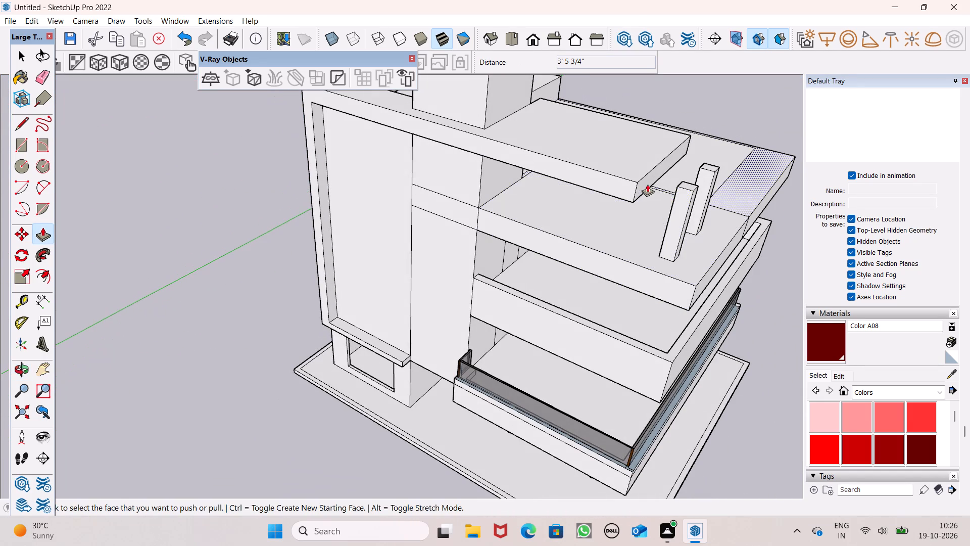
{"action": "left_click_drag", "start_coordinate": [647, 184], "coordinate": [721, 204]}
Pull the corner column's side face that faces away from the copied column outward about 4 5/8".
{"action": "middle_click_drag", "start_coordinate": [665, 216], "coordinate": [697, 121]}
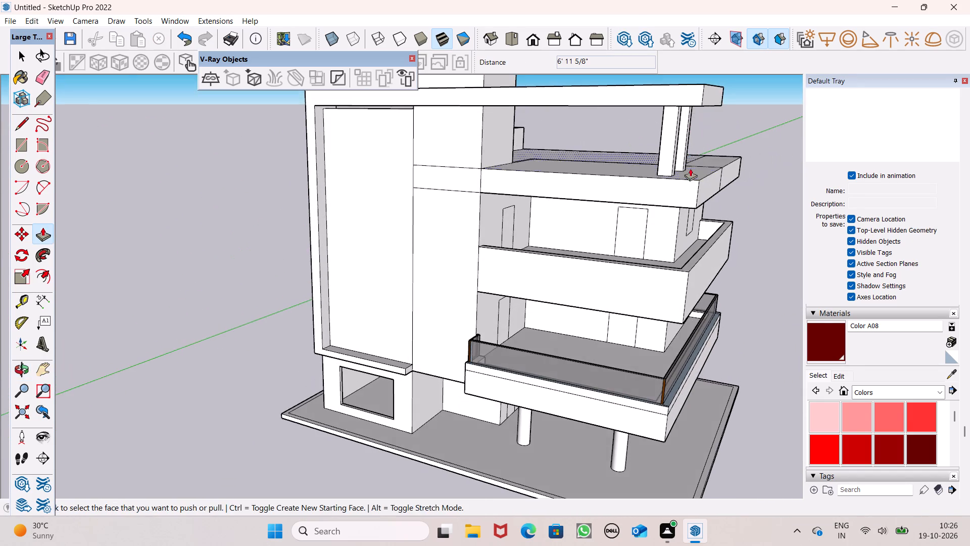
{"action": "scroll", "coordinate": [676, 201], "scroll_direction": "down", "scroll_amount": 4}
{"action": "middle_click_drag", "start_coordinate": [688, 169], "coordinate": [481, 135]}
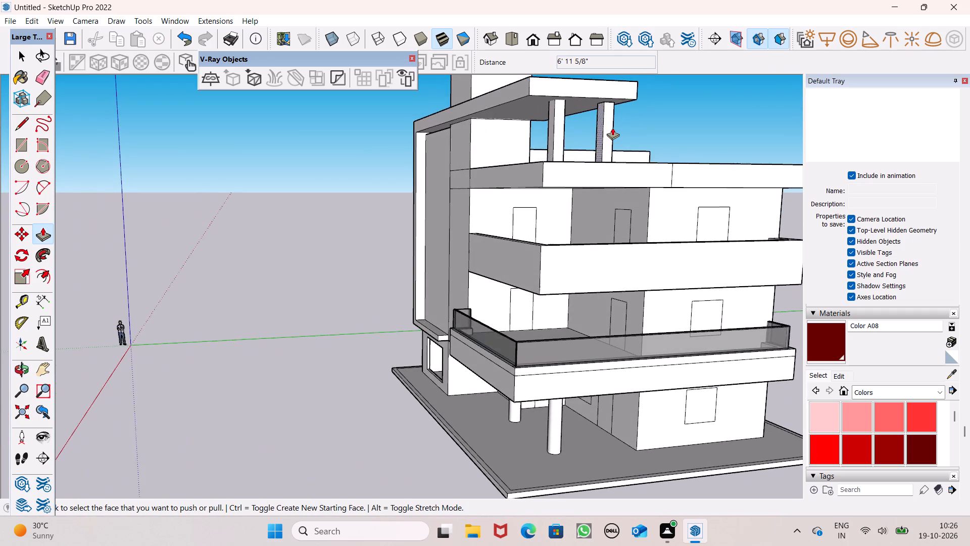
{"action": "scroll", "coordinate": [612, 127], "scroll_direction": "up", "scroll_amount": 6}
{"action": "scroll", "coordinate": [621, 123], "scroll_direction": "down", "scroll_amount": 4}
{"action": "middle_click_drag", "start_coordinate": [621, 136], "coordinate": [588, 194]}
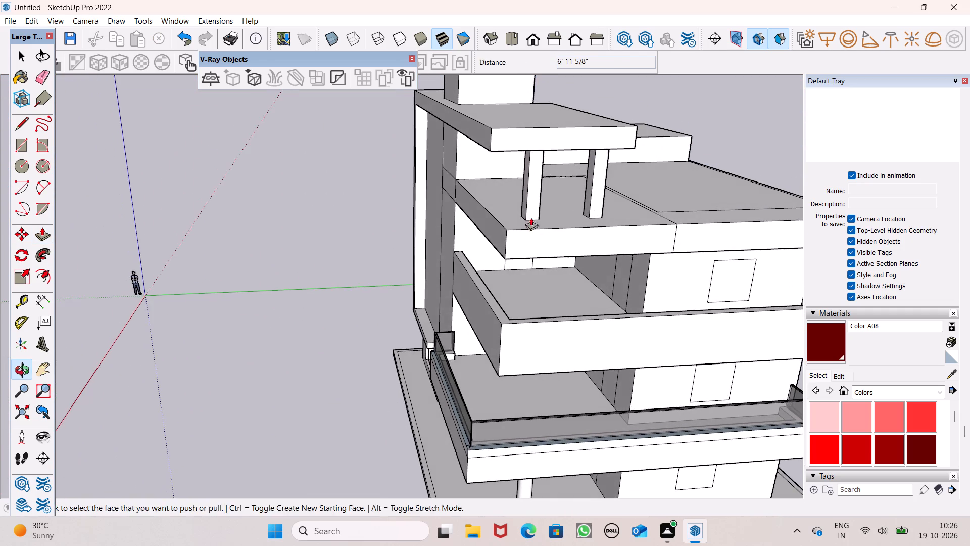
{"action": "scroll", "coordinate": [479, 240], "scroll_direction": "up", "scroll_amount": 1}
{"action": "middle_click_drag", "start_coordinate": [479, 240], "coordinate": [539, 257]}
{"action": "scroll", "coordinate": [585, 209], "scroll_direction": "up", "scroll_amount": 4}
{"action": "left_click_drag", "start_coordinate": [576, 211], "coordinate": [575, 216]}
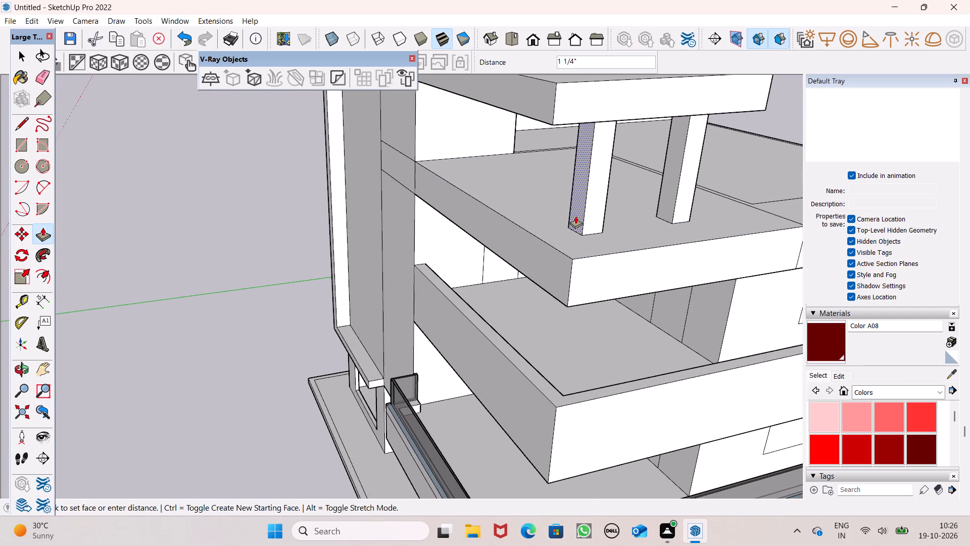
{"action": "left_click_drag", "start_coordinate": [575, 216], "coordinate": [572, 219]}
Push the corner column's side face that faces the copied column inward about 7 7/16".
{"action": "scroll", "coordinate": [585, 219], "scroll_direction": "up", "scroll_amount": 1}
{"action": "middle_click_drag", "start_coordinate": [586, 219], "coordinate": [411, 273]}
{"action": "scroll", "coordinate": [405, 304], "scroll_direction": "up", "scroll_amount": 3}
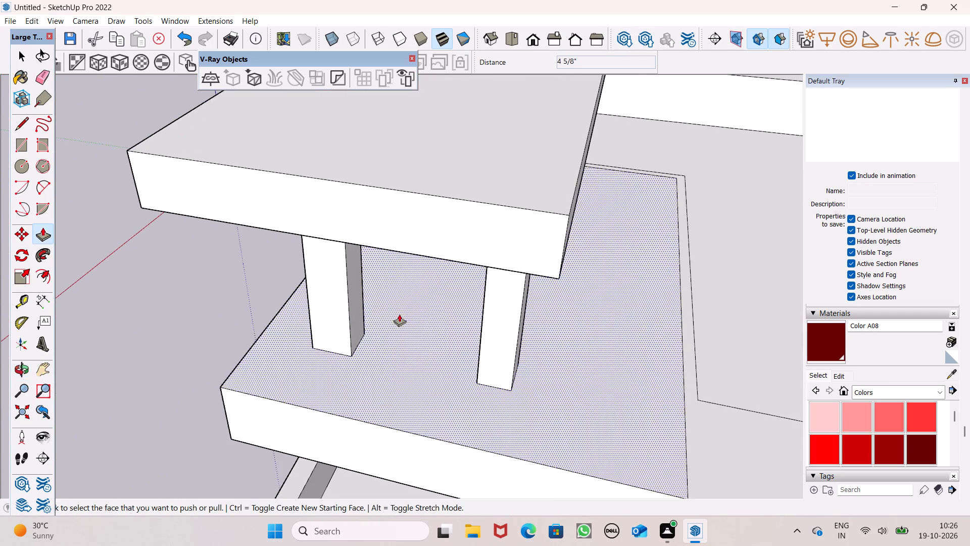
{"action": "left_click_drag", "start_coordinate": [355, 320], "coordinate": [340, 313]}
Pull the upper roof slab's long side face outward on the copied column's side to widen the slab.
{"action": "scroll", "coordinate": [475, 238], "scroll_direction": "down", "scroll_amount": 2}
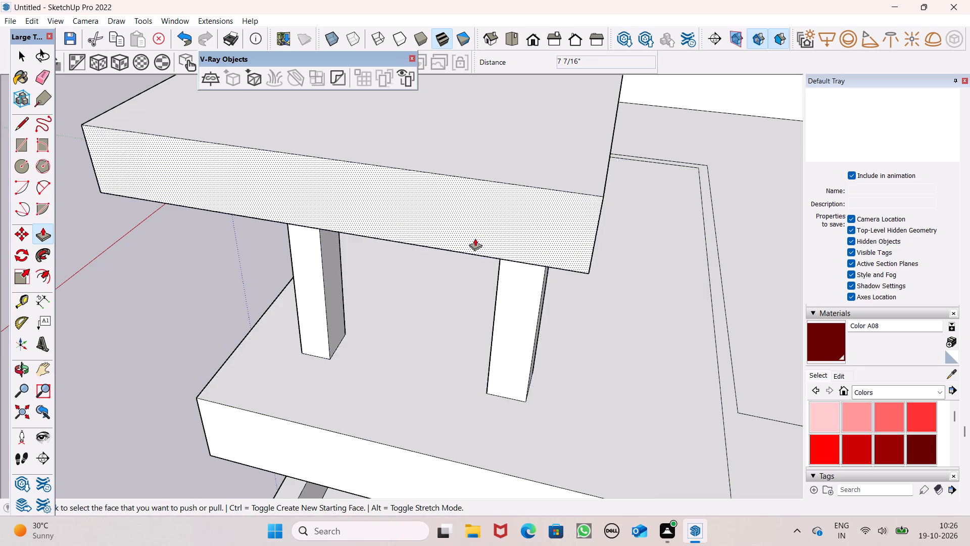
{"action": "scroll", "coordinate": [475, 238], "scroll_direction": "down", "scroll_amount": 2}
{"action": "middle_click_drag", "start_coordinate": [542, 268], "coordinate": [393, 278]}
{"action": "scroll", "coordinate": [437, 225], "scroll_direction": "down", "scroll_amount": 4}
{"action": "middle_click_drag", "start_coordinate": [476, 232], "coordinate": [413, 278]}
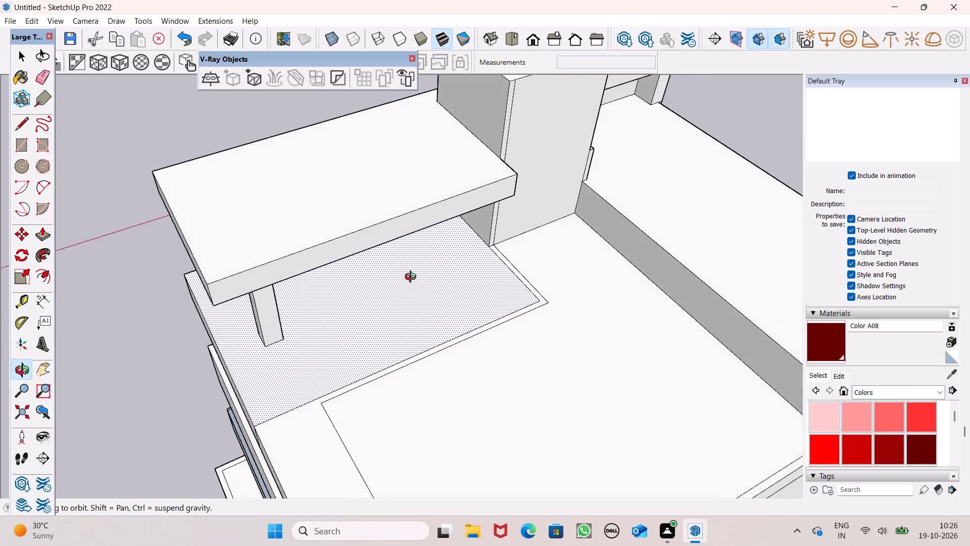
{"action": "middle_click_drag", "start_coordinate": [413, 278], "coordinate": [405, 279]}
{"action": "scroll", "coordinate": [405, 238], "scroll_direction": "down", "scroll_amount": 2}
{"action": "middle_click_drag", "start_coordinate": [405, 244], "coordinate": [437, 212]}
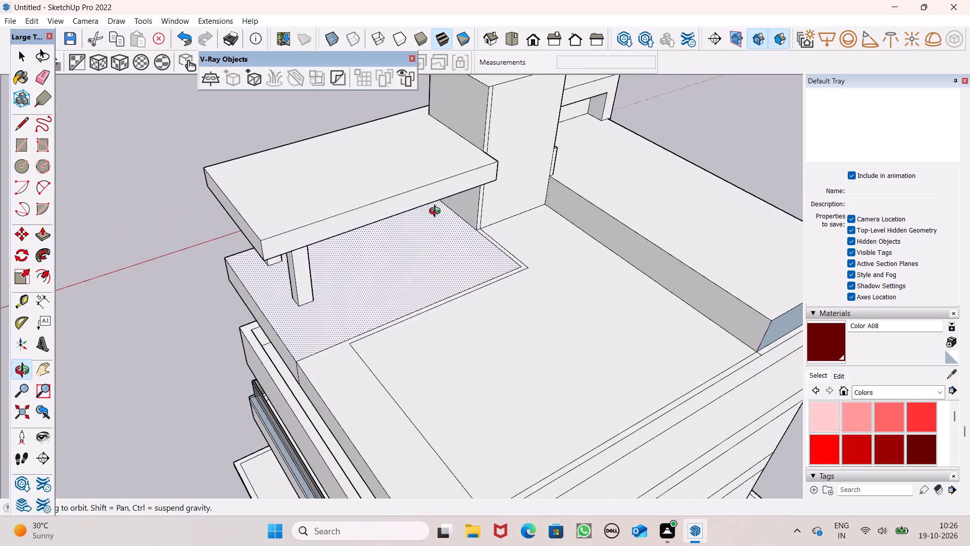
{"action": "middle_click_drag", "start_coordinate": [437, 212], "coordinate": [436, 225]}
{"action": "left_click_drag", "start_coordinate": [366, 227], "coordinate": [366, 229]}
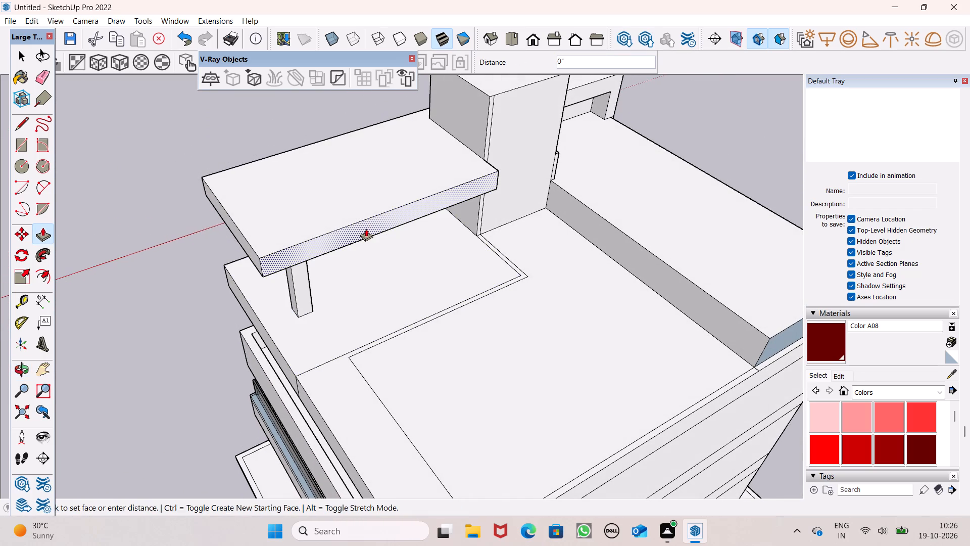
{"action": "left_click_drag", "start_coordinate": [366, 229], "coordinate": [375, 244]}
Pull the copied column's side face that faces away from the corner column outward about 1' 2".
{"action": "scroll", "coordinate": [382, 218], "scroll_direction": "down", "scroll_amount": 4}
{"action": "middle_click_drag", "start_coordinate": [356, 255], "coordinate": [385, 220]}
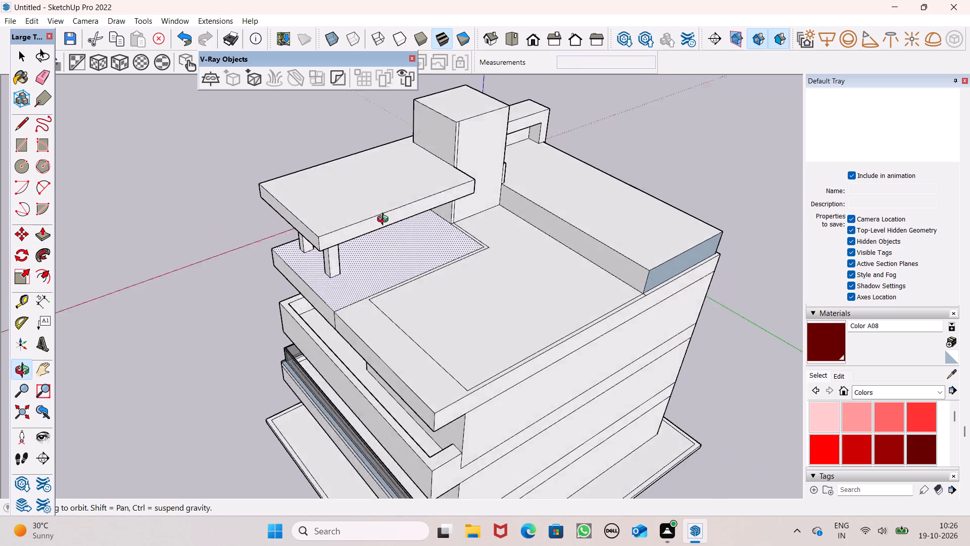
{"action": "middle_click_drag", "start_coordinate": [385, 220], "coordinate": [584, 134]}
{"action": "scroll", "coordinate": [415, 246], "scroll_direction": "up", "scroll_amount": 6}
{"action": "middle_click_drag", "start_coordinate": [443, 216], "coordinate": [348, 268]}
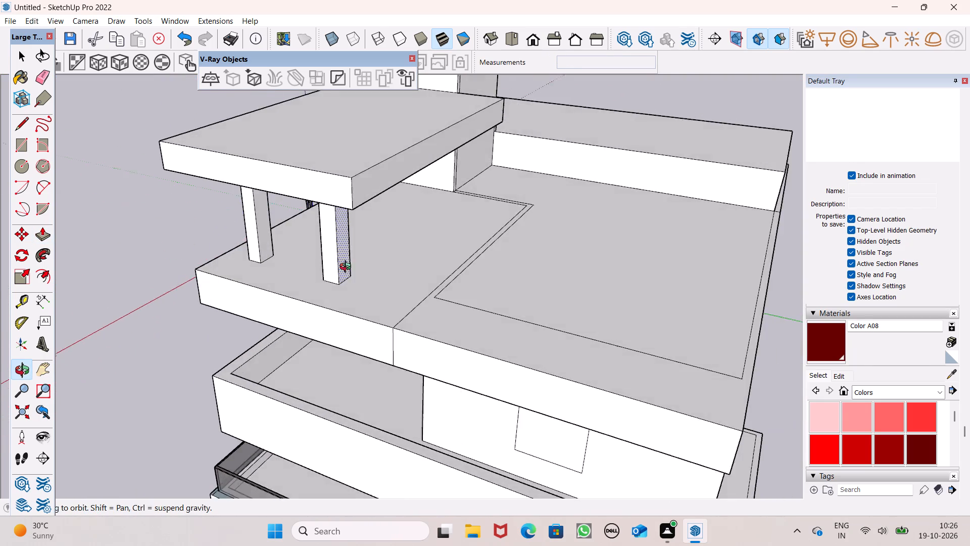
{"action": "middle_click_drag", "start_coordinate": [348, 268], "coordinate": [348, 267]}
{"action": "scroll", "coordinate": [351, 252], "scroll_direction": "up", "scroll_amount": 5}
{"action": "left_click_drag", "start_coordinate": [332, 279], "coordinate": [353, 297]}
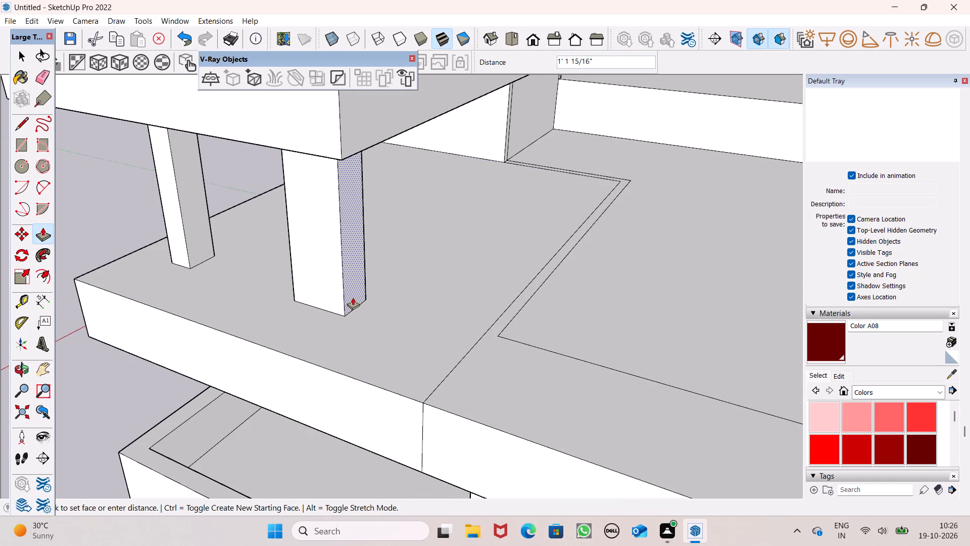
{"action": "left_click_drag", "start_coordinate": [353, 297], "coordinate": [353, 297]}
Push the copied column's side face that faces the corner column inward to narrow the column.
{"action": "scroll", "coordinate": [367, 254], "scroll_direction": "down", "scroll_amount": 3}
{"action": "middle_click_drag", "start_coordinate": [366, 259], "coordinate": [531, 266]}
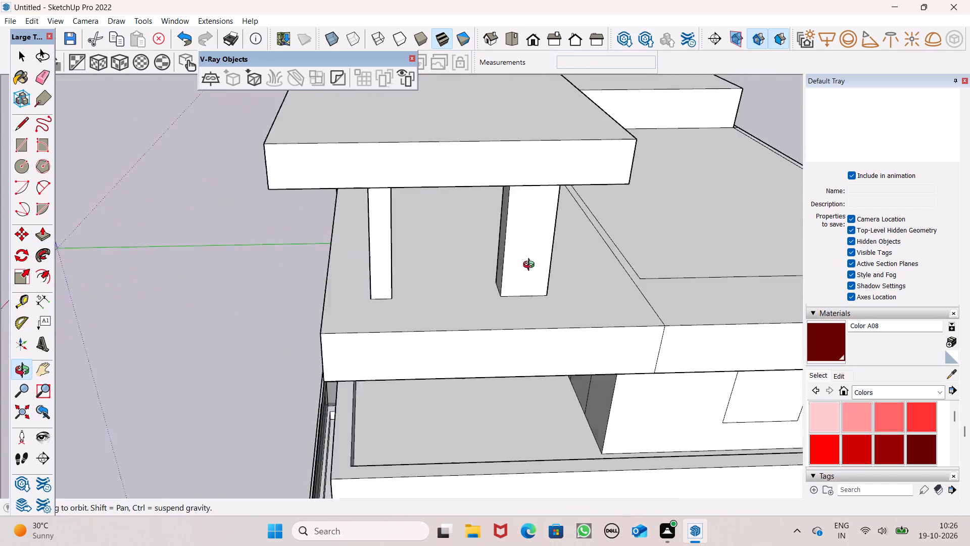
{"action": "middle_click_drag", "start_coordinate": [531, 266], "coordinate": [657, 253]}
{"action": "scroll", "coordinate": [626, 225], "scroll_direction": "up", "scroll_amount": 3}
{"action": "left_click_drag", "start_coordinate": [607, 226], "coordinate": [616, 224]}
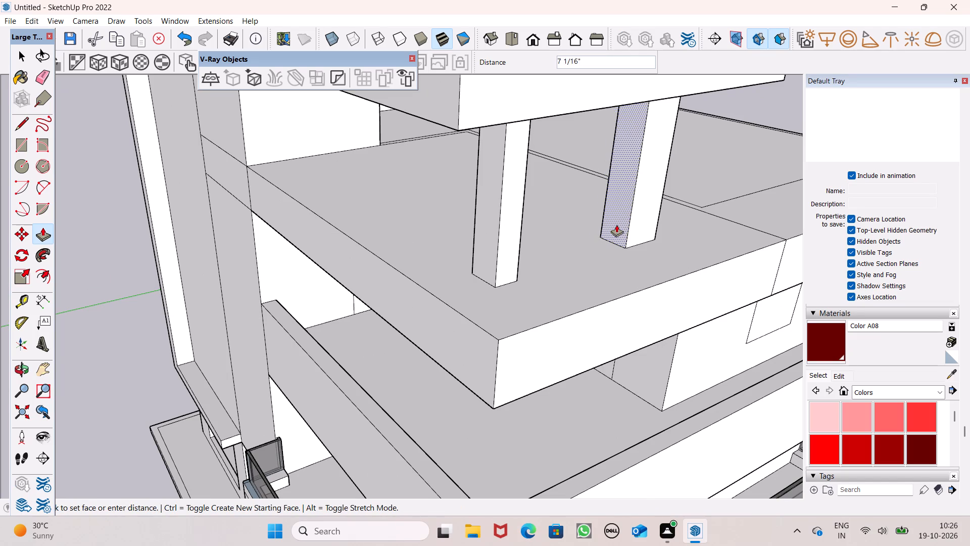
{"action": "left_click_drag", "start_coordinate": [616, 224], "coordinate": [625, 223]}
{"action": "left_click", "coordinate": [625, 223]}
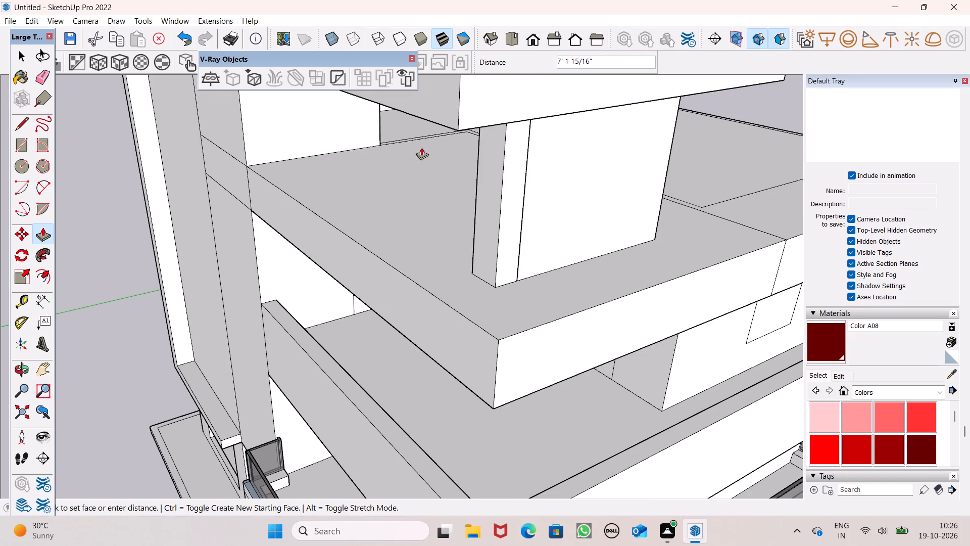
{"action": "scroll", "coordinate": [421, 147], "scroll_direction": "down", "scroll_amount": 3}
{"action": "middle_click_drag", "start_coordinate": [440, 191], "coordinate": [270, 209]}
{"action": "middle_click", "coordinate": [270, 209]}
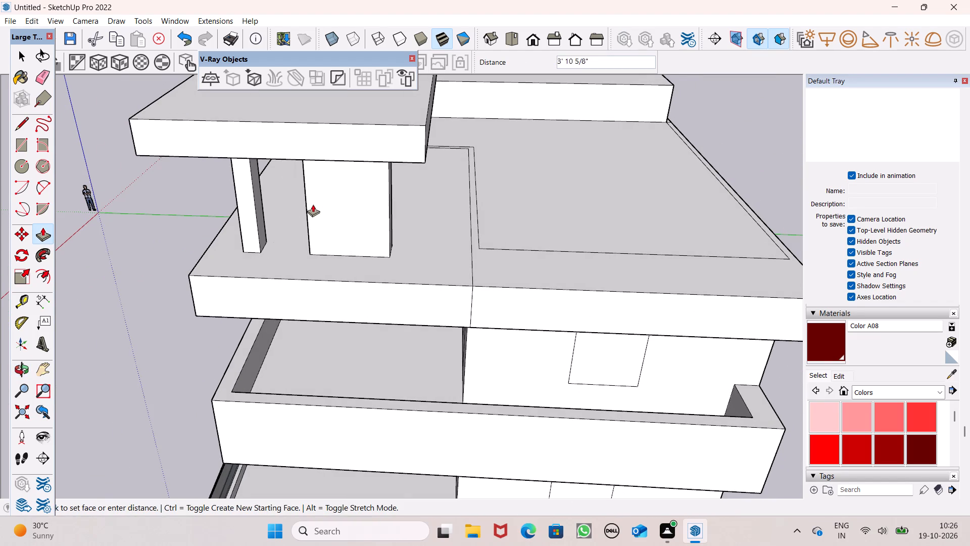
{"action": "left_click", "coordinate": [372, 218]}
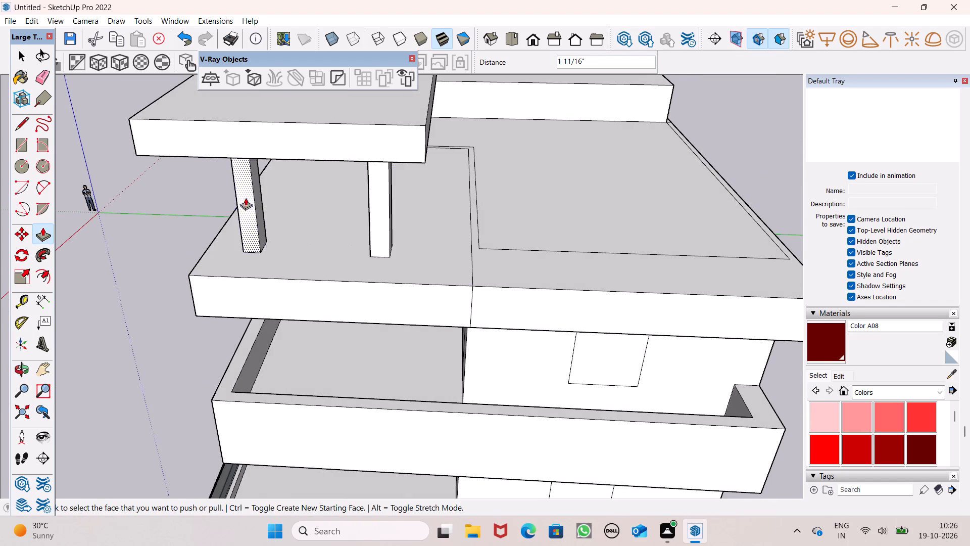
Pull the copied column's inner side face back out about 3 1/4" to thicken it slightly.
{"action": "middle_click_drag", "start_coordinate": [246, 204], "coordinate": [407, 213]}
{"action": "scroll", "coordinate": [586, 217], "scroll_direction": "up", "scroll_amount": 3}
{"action": "left_click_drag", "start_coordinate": [498, 229], "coordinate": [494, 234]}
Examine the two columns, the upper roof slab and the surrounding roof from different sides of the building.
{"action": "scroll", "coordinate": [486, 183], "scroll_direction": "down", "scroll_amount": 3}
{"action": "middle_click_drag", "start_coordinate": [487, 234], "coordinate": [323, 239]}
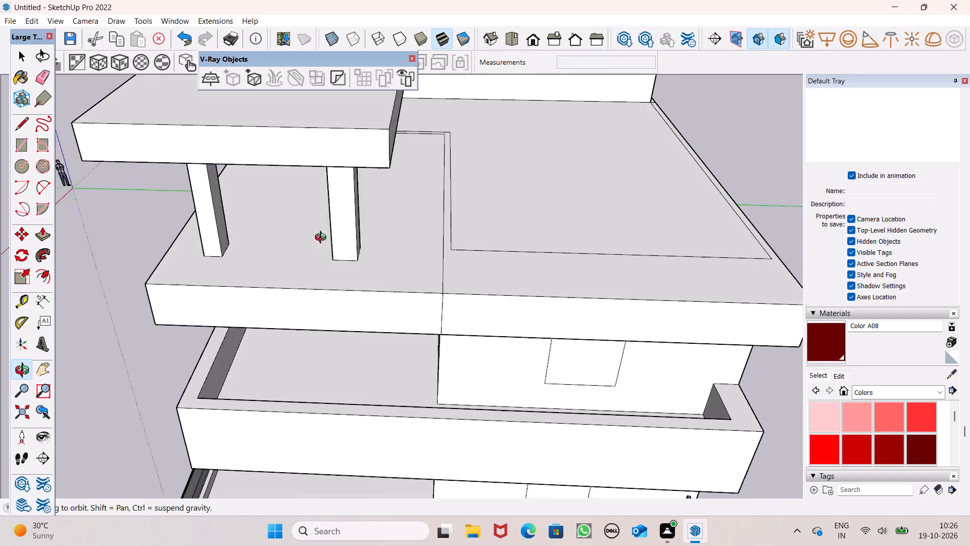
{"action": "middle_click_drag", "start_coordinate": [323, 239], "coordinate": [315, 237]}
{"action": "middle_click_drag", "start_coordinate": [410, 208], "coordinate": [181, 264]}
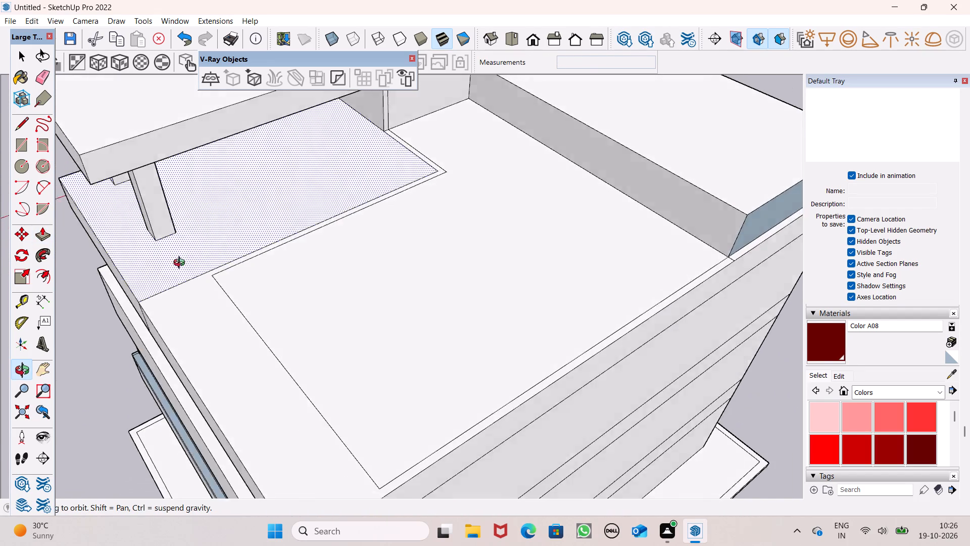
{"action": "middle_click_drag", "start_coordinate": [181, 264], "coordinate": [170, 262]}
{"action": "middle_click_drag", "start_coordinate": [258, 203], "coordinate": [91, 221]}
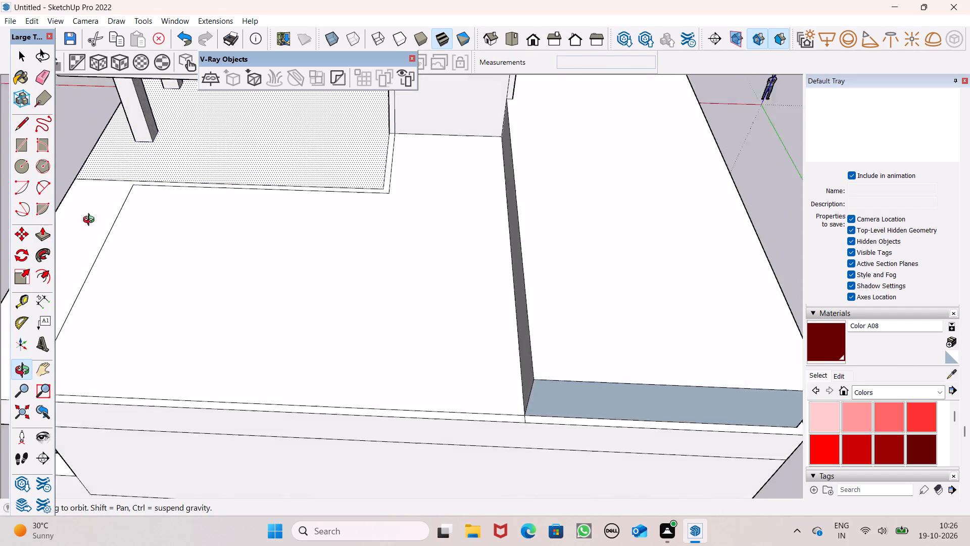
{"action": "middle_click_drag", "start_coordinate": [91, 221], "coordinate": [690, 103]}
{"action": "scroll", "coordinate": [223, 214], "scroll_direction": "down", "scroll_amount": 3}
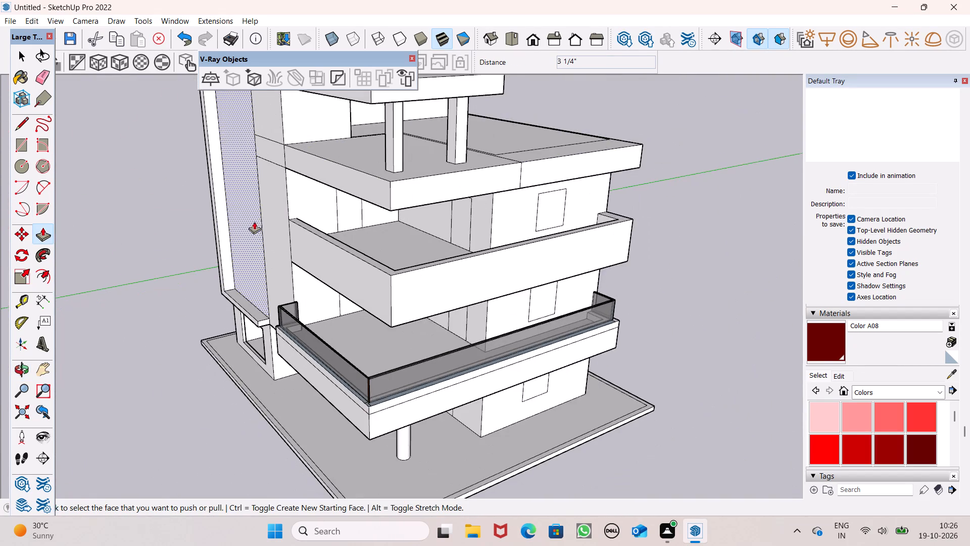
{"action": "middle_click_drag", "start_coordinate": [254, 222], "coordinate": [179, 251]}
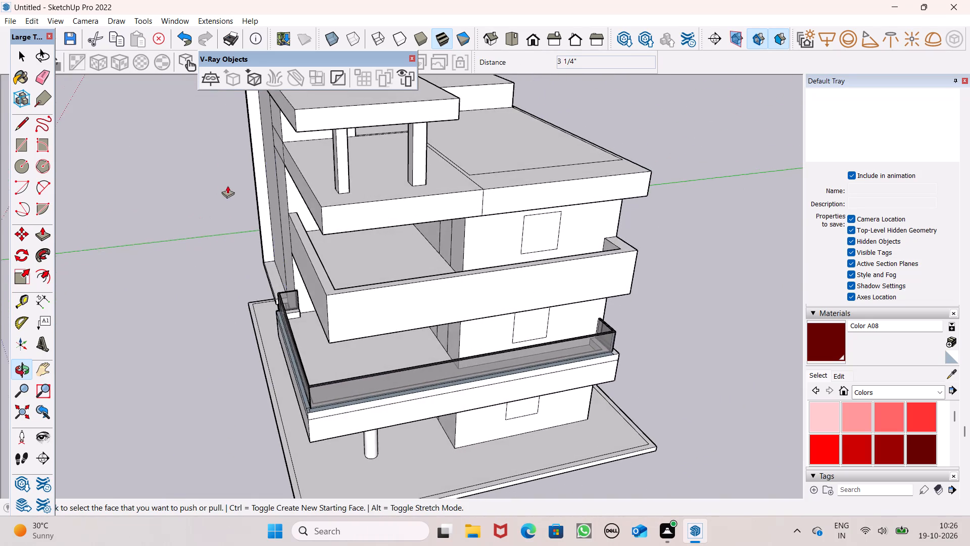
{"action": "scroll", "coordinate": [243, 176], "scroll_direction": "up", "scroll_amount": 5}
{"action": "middle_click_drag", "start_coordinate": [419, 220], "coordinate": [349, 253]}
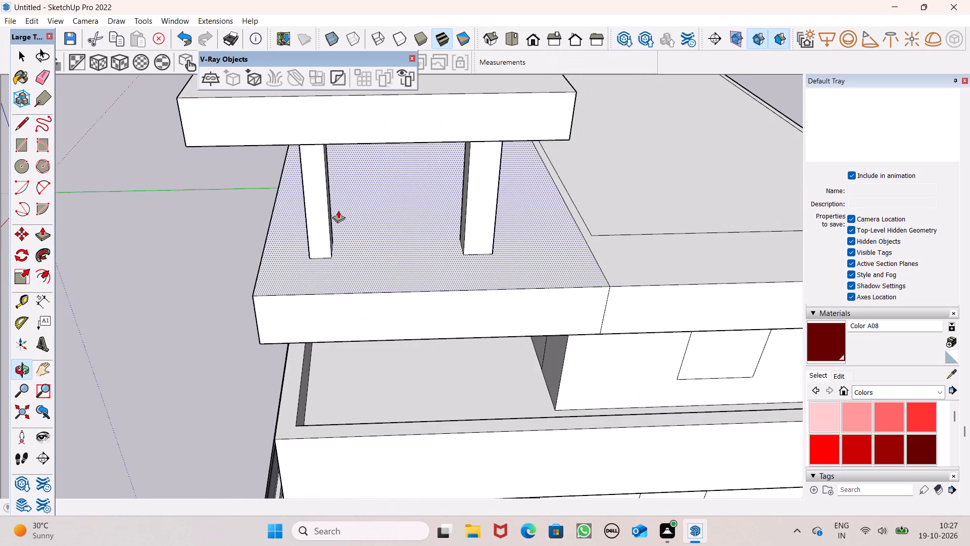
Pull the side face of the narrower column under the upper roof slab out 5 1/8" to widen it.
{"action": "scroll", "coordinate": [338, 210], "scroll_direction": "up", "scroll_amount": 1}
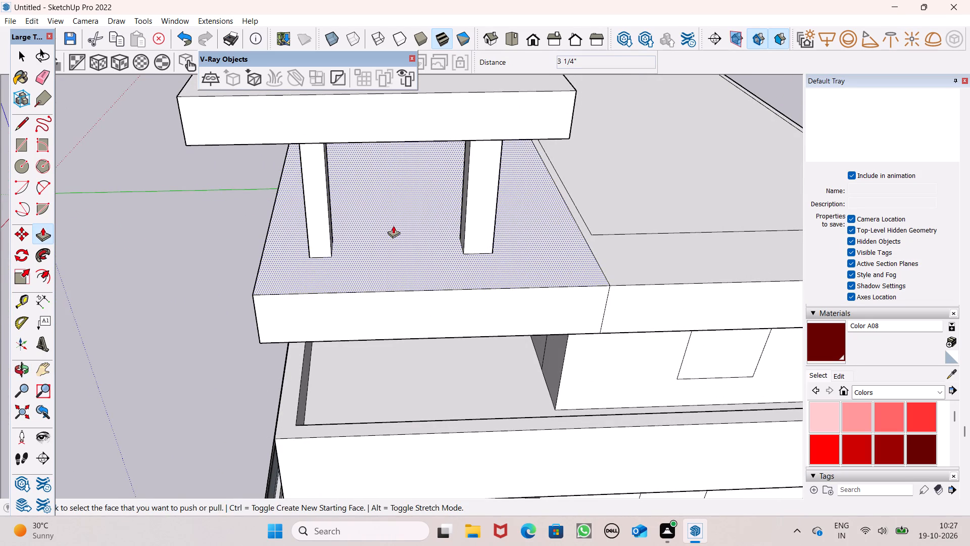
{"action": "middle_click_drag", "start_coordinate": [357, 232], "coordinate": [308, 255]}
{"action": "scroll", "coordinate": [356, 234], "scroll_direction": "up", "scroll_amount": 1}
{"action": "middle_click_drag", "start_coordinate": [277, 274], "coordinate": [203, 249]}
{"action": "scroll", "coordinate": [204, 235], "scroll_direction": "up", "scroll_amount": 4}
{"action": "left_click_drag", "start_coordinate": [201, 215], "coordinate": [211, 223]}
Erase the two horizontal edges crossing the tall front wall strip beside the recessed panel at the lower roof slab's level.
{"action": "scroll", "coordinate": [209, 222], "scroll_direction": "down", "scroll_amount": 4}
{"action": "middle_click_drag", "start_coordinate": [201, 247], "coordinate": [331, 214]}
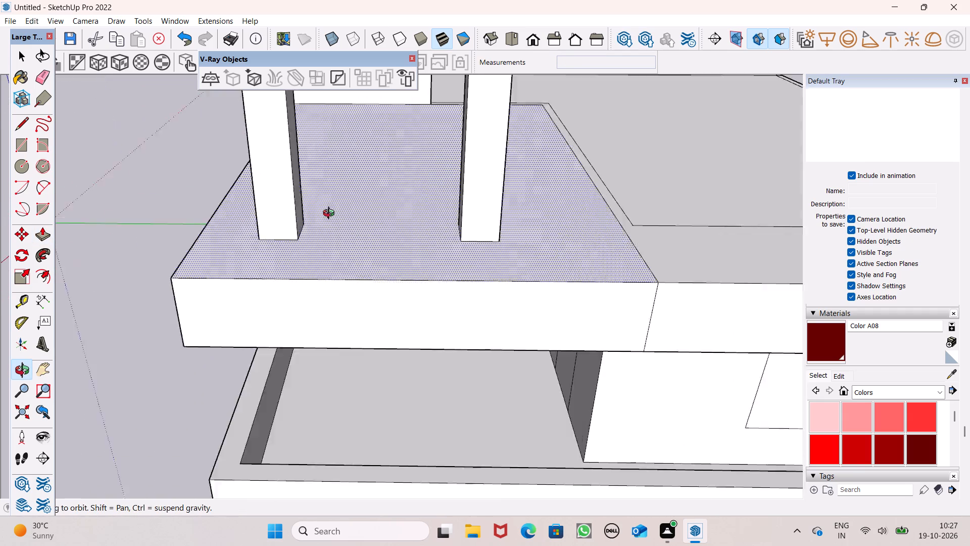
{"action": "middle_click_drag", "start_coordinate": [331, 214], "coordinate": [396, 194]}
{"action": "scroll", "coordinate": [249, 227], "scroll_direction": "down", "scroll_amount": 3}
{"action": "middle_click_drag", "start_coordinate": [228, 245], "coordinate": [450, 253]}
{"action": "scroll", "coordinate": [188, 190], "scroll_direction": "down", "scroll_amount": 3}
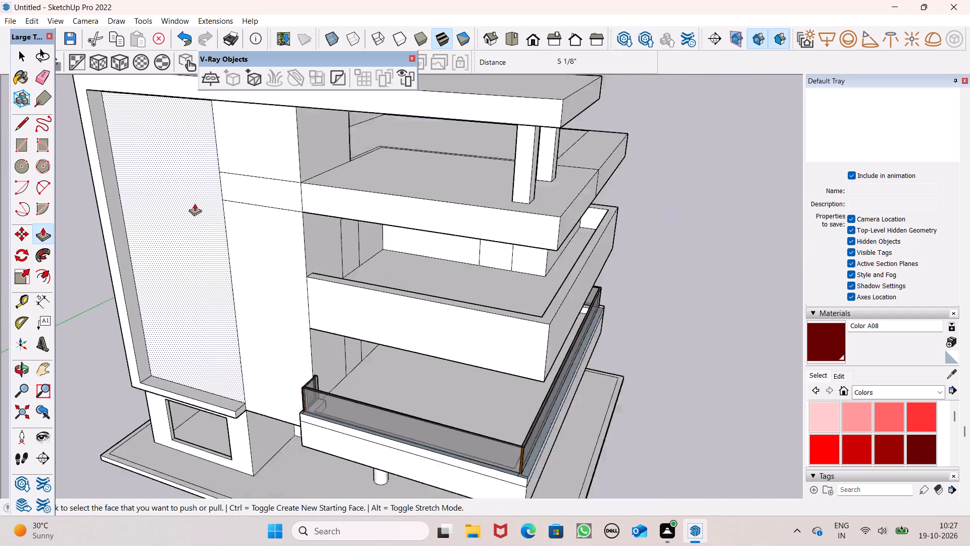
{"action": "scroll", "coordinate": [195, 203], "scroll_direction": "down", "scroll_amount": 2}
{"action": "scroll", "coordinate": [276, 202], "scroll_direction": "down", "scroll_amount": 2}
{"action": "middle_click_drag", "start_coordinate": [283, 217], "coordinate": [391, 202]}
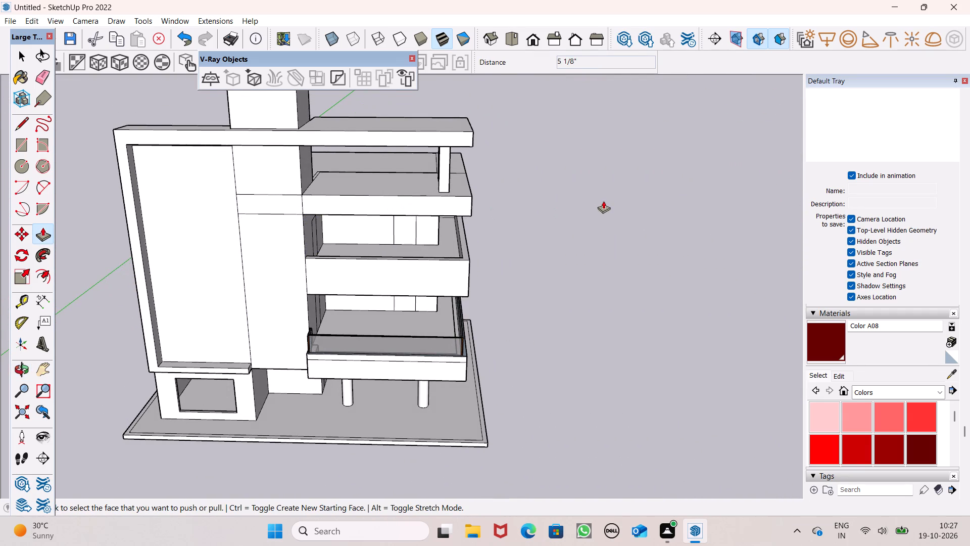
{"action": "key", "text": "space"}
{"action": "scroll", "coordinate": [537, 170], "scroll_direction": "down", "scroll_amount": 2}
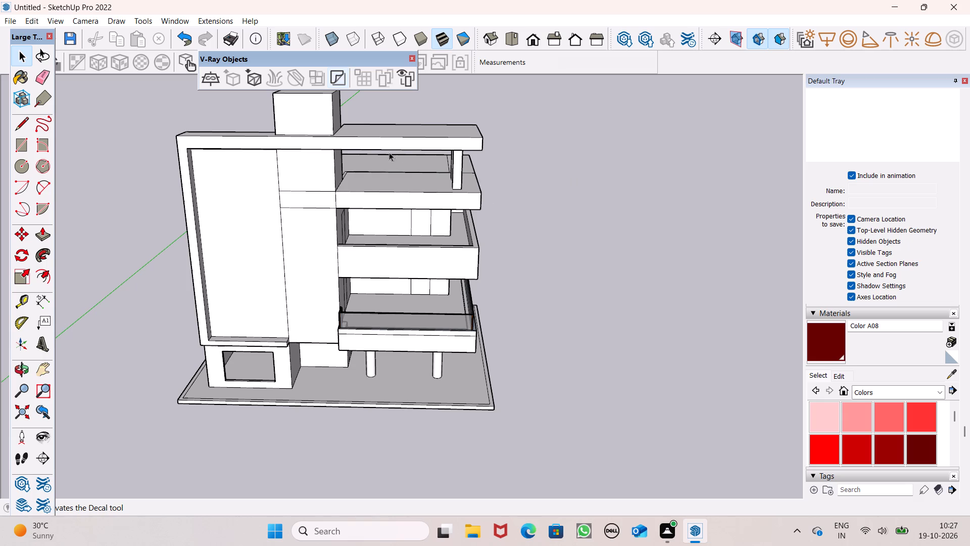
{"action": "middle_click_drag", "start_coordinate": [569, 187], "coordinate": [561, 193]}
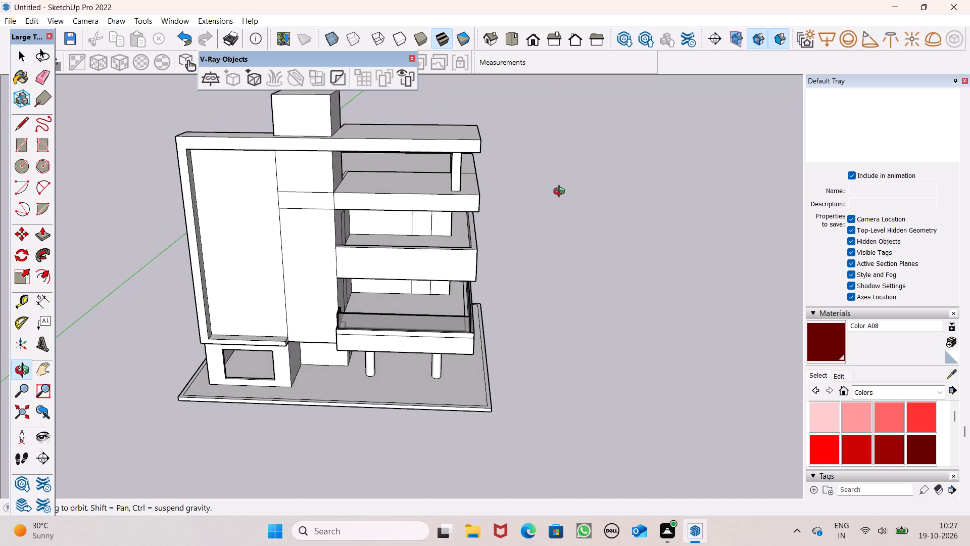
{"action": "middle_click_drag", "start_coordinate": [561, 193], "coordinate": [569, 215]}
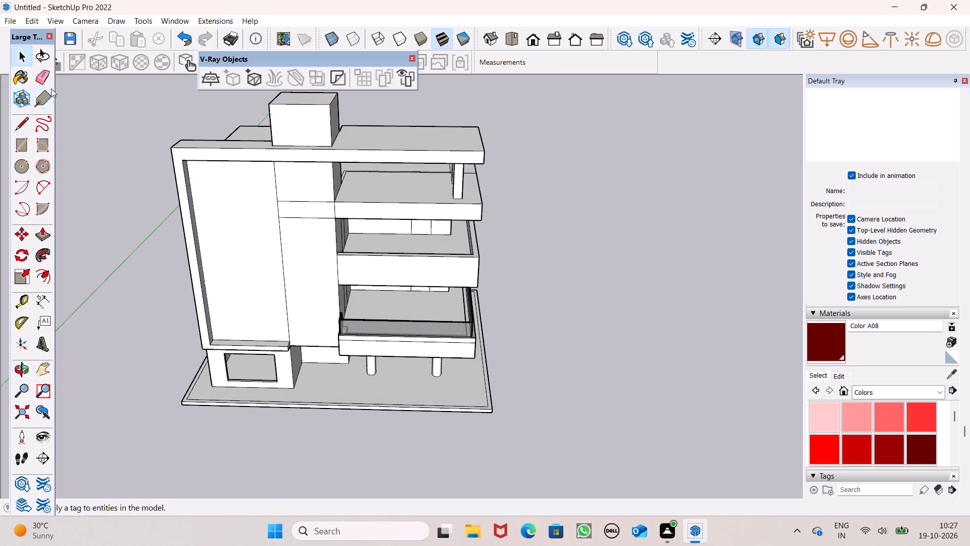
{"action": "left_click", "coordinate": [38, 78]}
{"action": "left_click_drag", "start_coordinate": [293, 189], "coordinate": [295, 222]}
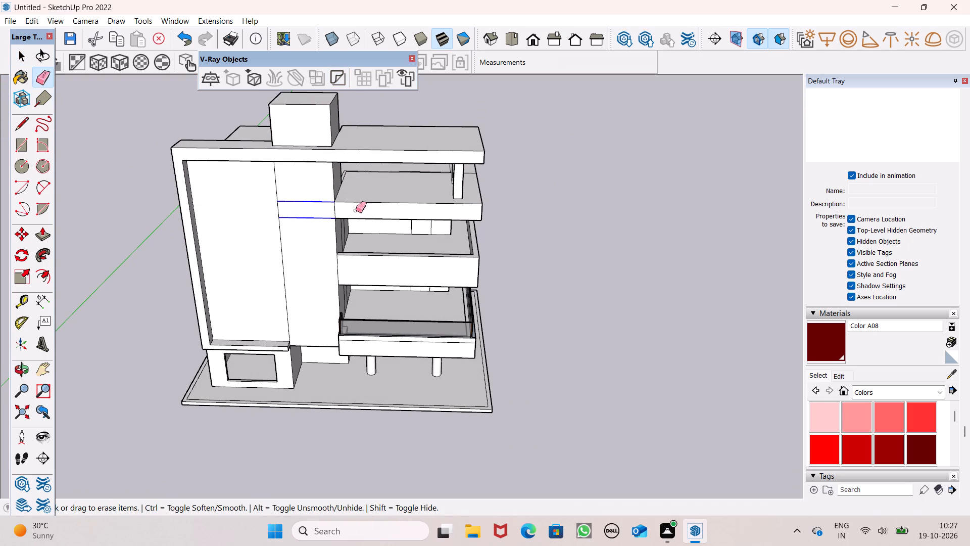
Pull the top of the wall behind the roof frame up about 5 1/16" to close the gap beneath the frame.
{"action": "scroll", "coordinate": [328, 200], "scroll_direction": "down", "scroll_amount": 1}
{"action": "middle_click_drag", "start_coordinate": [327, 256], "coordinate": [335, 217]}
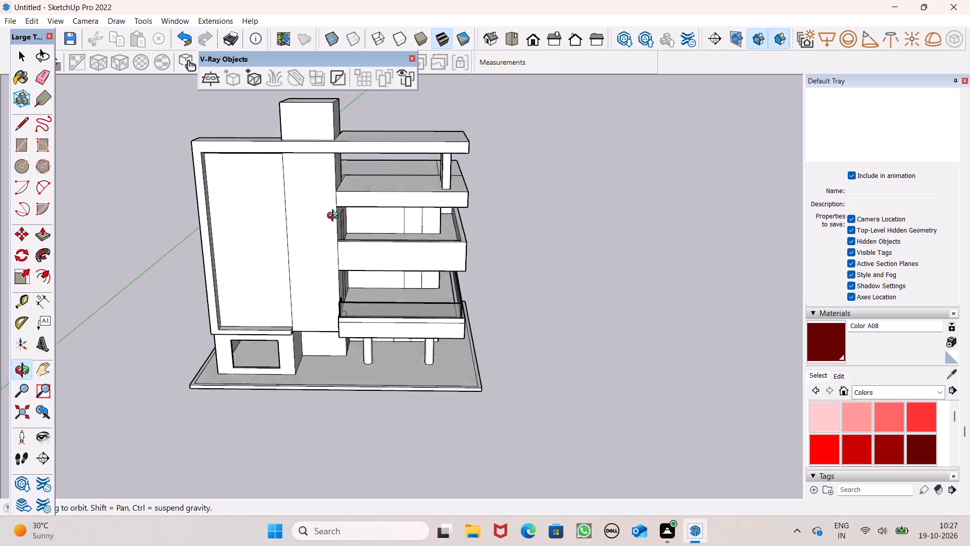
{"action": "middle_click_drag", "start_coordinate": [335, 217], "coordinate": [509, 241]}
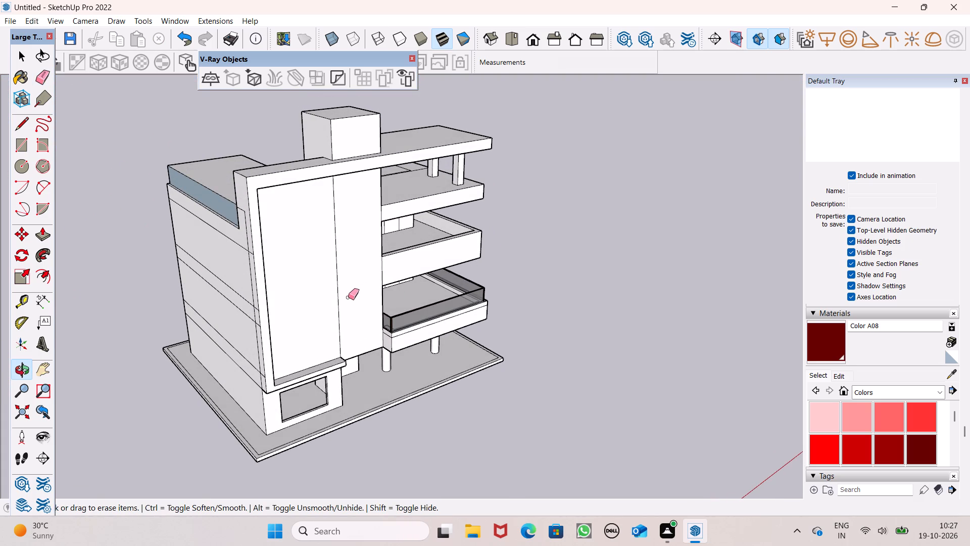
{"action": "middle_click_drag", "start_coordinate": [346, 299], "coordinate": [140, 192]}
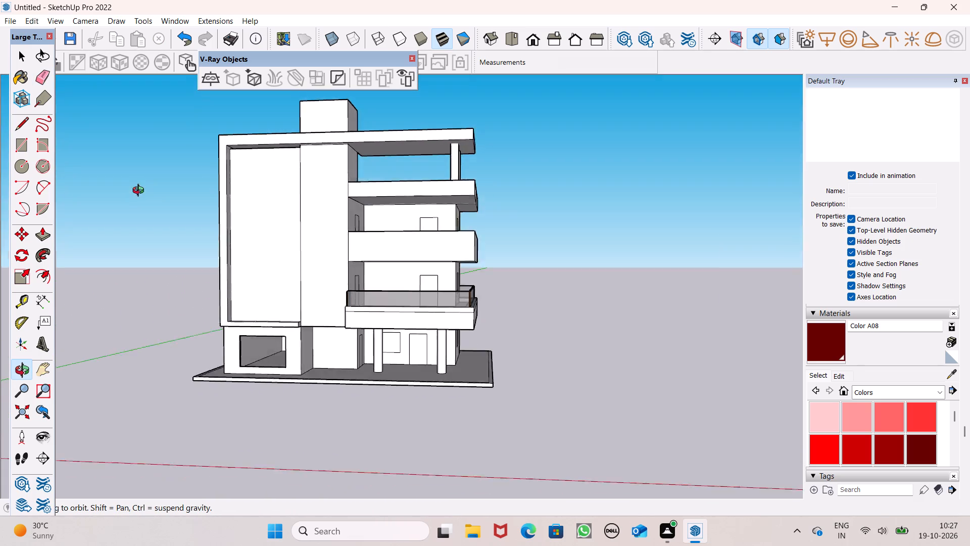
{"action": "middle_click_drag", "start_coordinate": [140, 192], "coordinate": [128, 159]}
{"action": "left_click", "coordinate": [24, 127]}
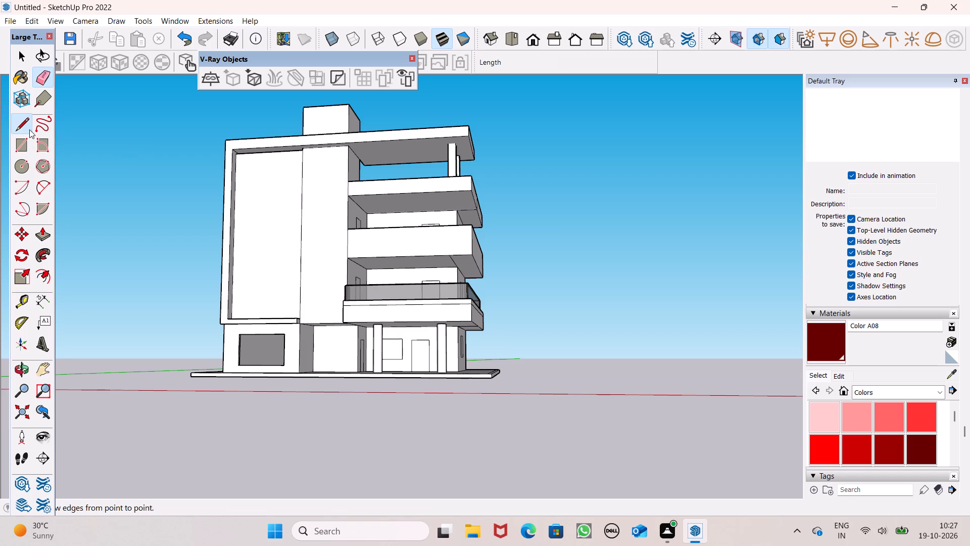
{"action": "scroll", "coordinate": [219, 183], "scroll_direction": "up", "scroll_amount": 3}
{"action": "scroll", "coordinate": [263, 169], "scroll_direction": "up", "scroll_amount": 8}
{"action": "middle_click_drag", "start_coordinate": [272, 170], "coordinate": [326, 191]}
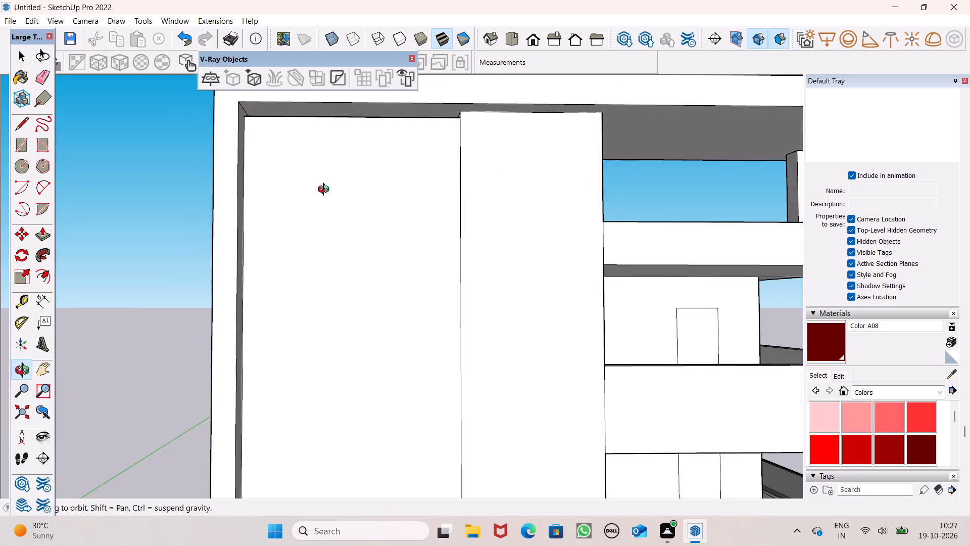
{"action": "middle_click_drag", "start_coordinate": [326, 191], "coordinate": [360, 251]}
{"action": "scroll", "coordinate": [338, 174], "scroll_direction": "up", "scroll_amount": 8}
{"action": "middle_click_drag", "start_coordinate": [309, 176], "coordinate": [439, 198]}
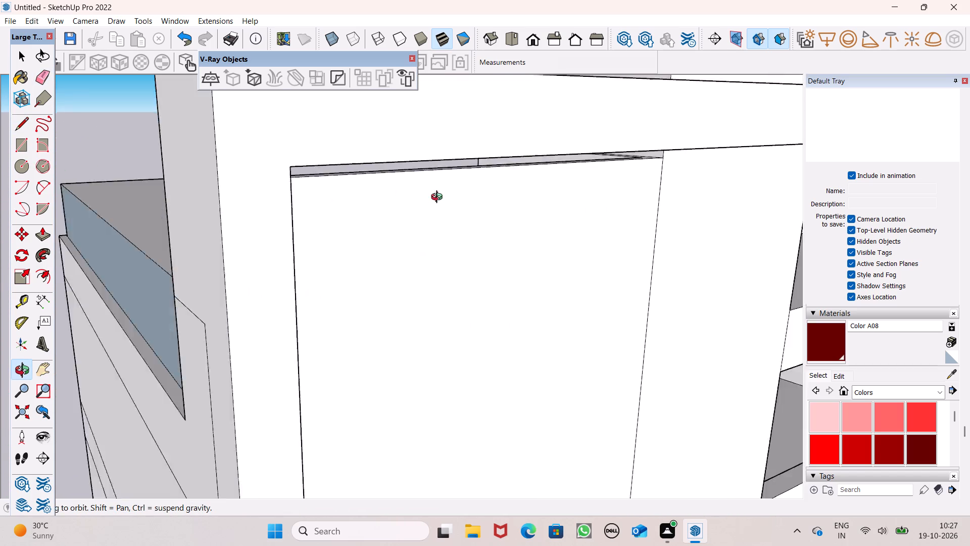
{"action": "middle_click_drag", "start_coordinate": [439, 198], "coordinate": [895, 156]}
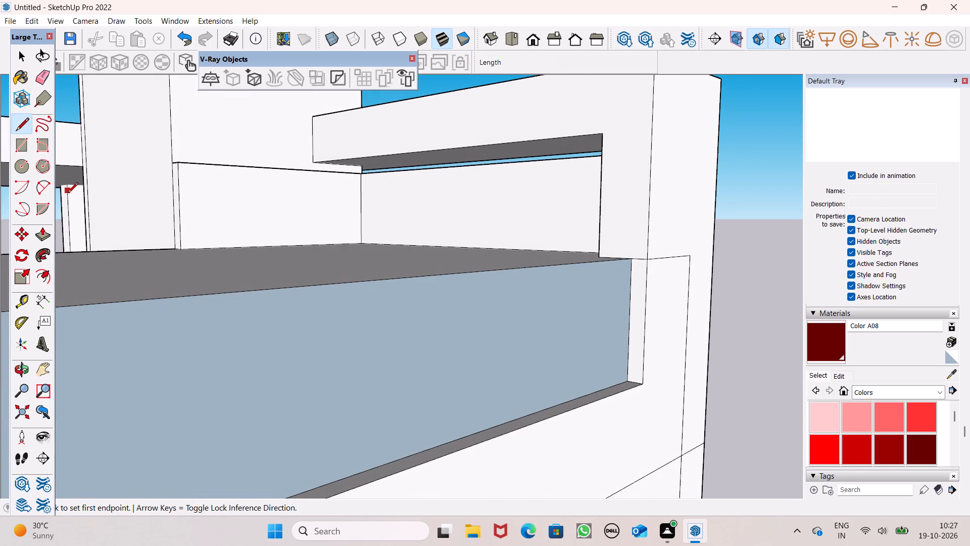
{"action": "left_click_drag", "start_coordinate": [38, 243], "coordinate": [41, 238]}
{"action": "scroll", "coordinate": [466, 139], "scroll_direction": "up", "scroll_amount": 7}
{"action": "middle_click_drag", "start_coordinate": [486, 164], "coordinate": [495, 171]}
{"action": "middle_click_drag", "start_coordinate": [553, 198], "coordinate": [562, 229]}
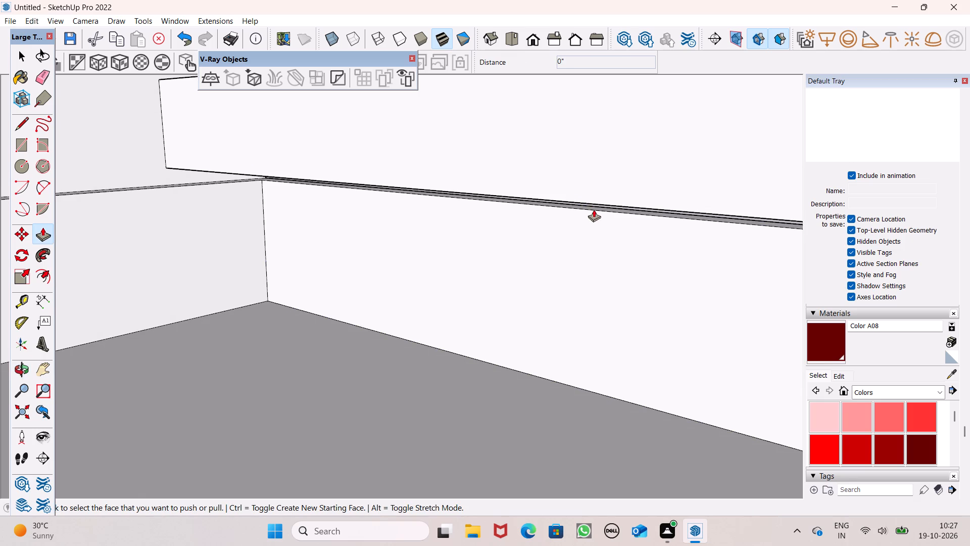
{"action": "left_click_drag", "start_coordinate": [594, 209], "coordinate": [589, 201]}
Pull the narrow ledge around the blue-grey roof block up 3' 9 7/16", level with the block's top.
{"action": "scroll", "coordinate": [376, 64], "scroll_direction": "down", "scroll_amount": 6}
{"action": "scroll", "coordinate": [431, 177], "scroll_direction": "down", "scroll_amount": 6}
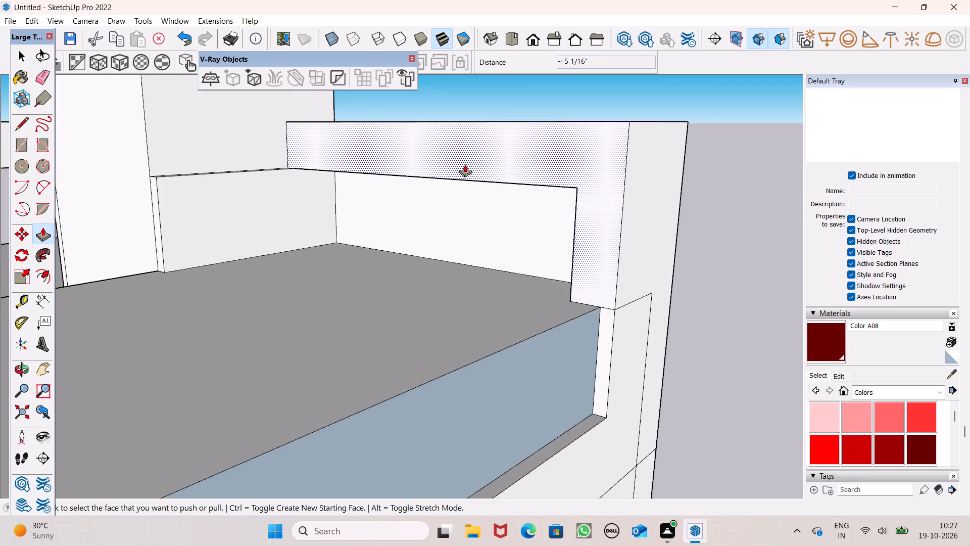
{"action": "scroll", "coordinate": [465, 164], "scroll_direction": "down", "scroll_amount": 2}
{"action": "middle_click_drag", "start_coordinate": [540, 227], "coordinate": [408, 208]}
{"action": "scroll", "coordinate": [408, 205], "scroll_direction": "up", "scroll_amount": 1}
{"action": "scroll", "coordinate": [453, 186], "scroll_direction": "down", "scroll_amount": 5}
{"action": "scroll", "coordinate": [472, 131], "scroll_direction": "down", "scroll_amount": 5}
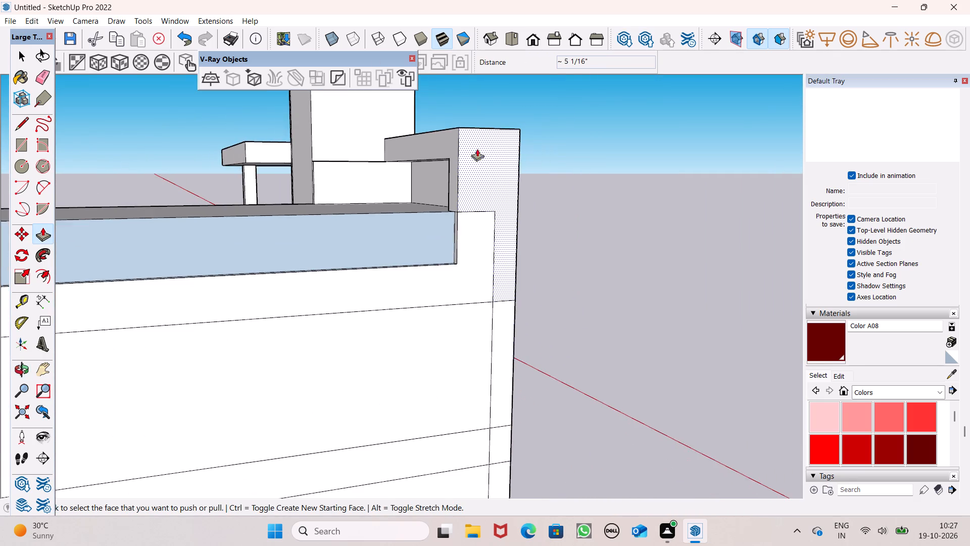
{"action": "middle_click_drag", "start_coordinate": [502, 198], "coordinate": [600, 292]}
{"action": "scroll", "coordinate": [565, 288], "scroll_direction": "down", "scroll_amount": 5}
{"action": "scroll", "coordinate": [338, 430], "scroll_direction": "up", "scroll_amount": 1}
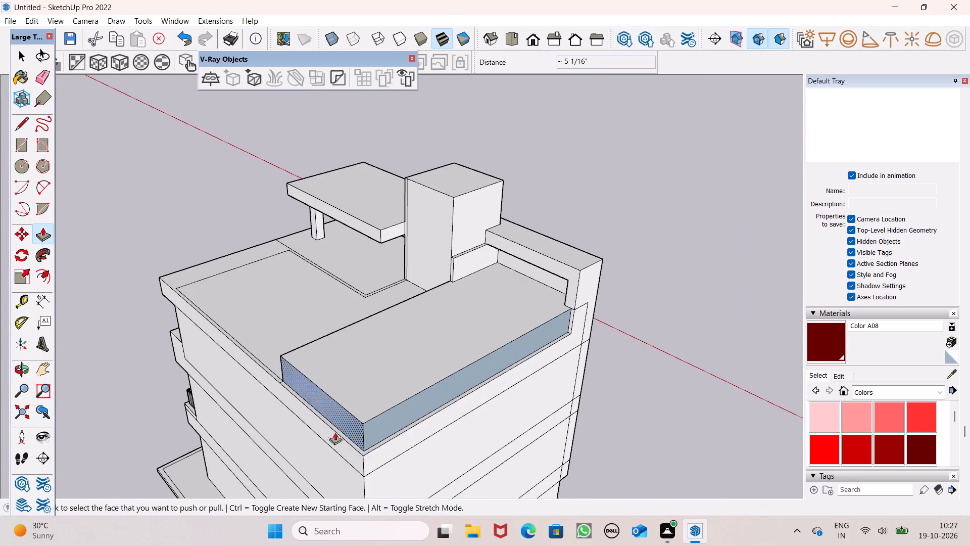
{"action": "scroll", "coordinate": [335, 432], "scroll_direction": "up", "scroll_amount": 6}
{"action": "left_click_drag", "start_coordinate": [392, 467], "coordinate": [392, 461]}
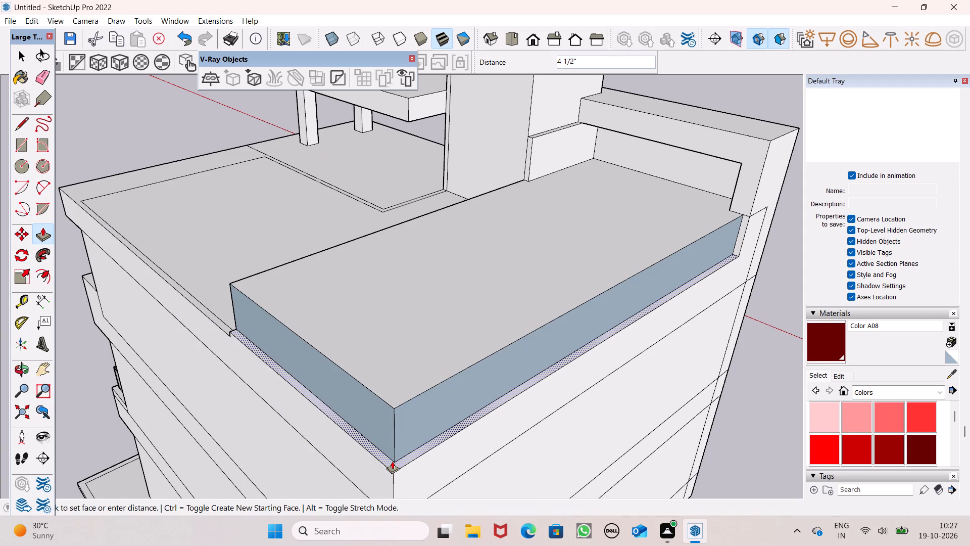
{"action": "left_click_drag", "start_coordinate": [392, 461], "coordinate": [391, 394]}
{"action": "scroll", "coordinate": [370, 248], "scroll_direction": "down", "scroll_amount": 8}
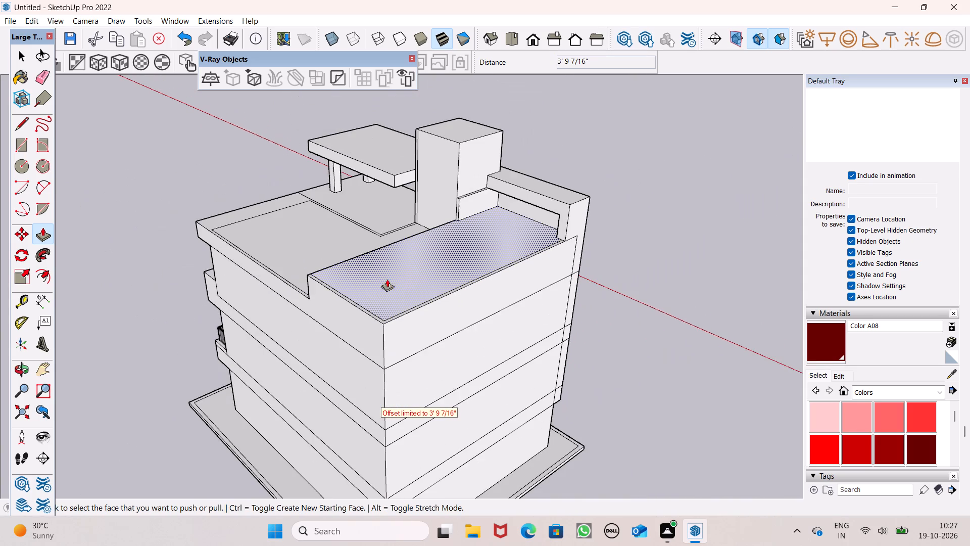
Draw a narrow vertical rectangle on the recessed front wall panel, running from its top edge to its bottom edge.
{"action": "scroll", "coordinate": [417, 278], "scroll_direction": "down", "scroll_amount": 2}
{"action": "middle_click_drag", "start_coordinate": [508, 291], "coordinate": [179, 297]}
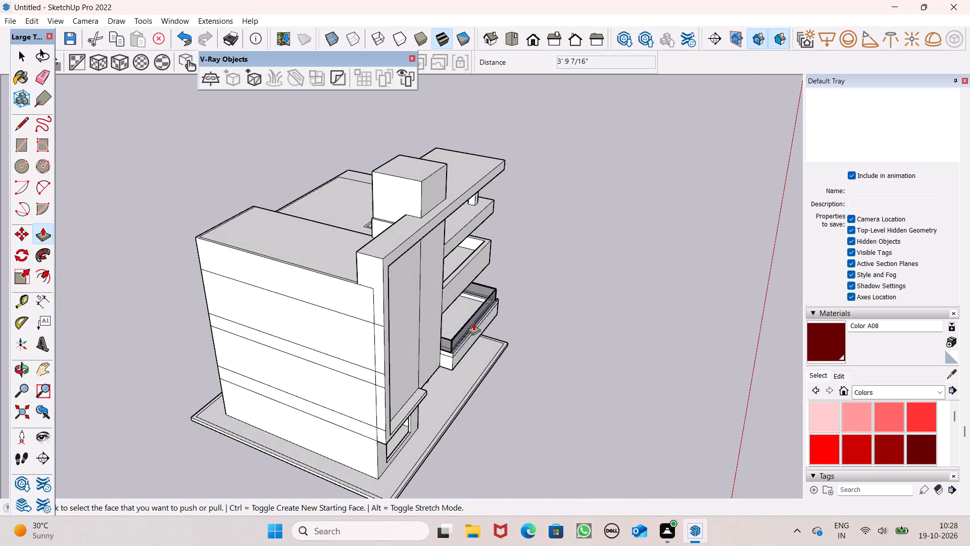
{"action": "middle_click_drag", "start_coordinate": [473, 315], "coordinate": [52, 124]}
{"action": "scroll", "coordinate": [119, 300], "scroll_direction": "up", "scroll_amount": 1}
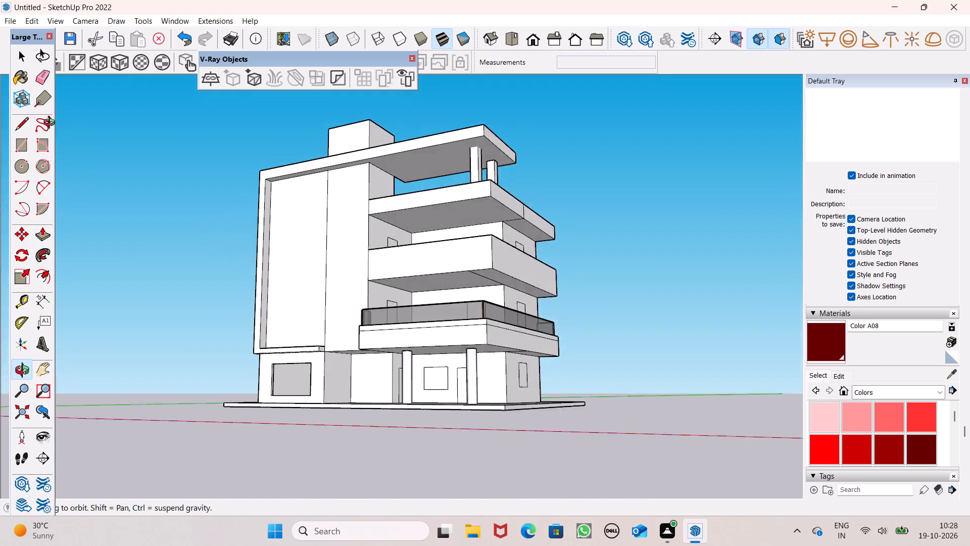
{"action": "middle_click_drag", "start_coordinate": [52, 124], "coordinate": [71, 118]}
{"action": "scroll", "coordinate": [257, 166], "scroll_direction": "up", "scroll_amount": 3}
{"action": "middle_click_drag", "start_coordinate": [391, 268], "coordinate": [438, 224]}
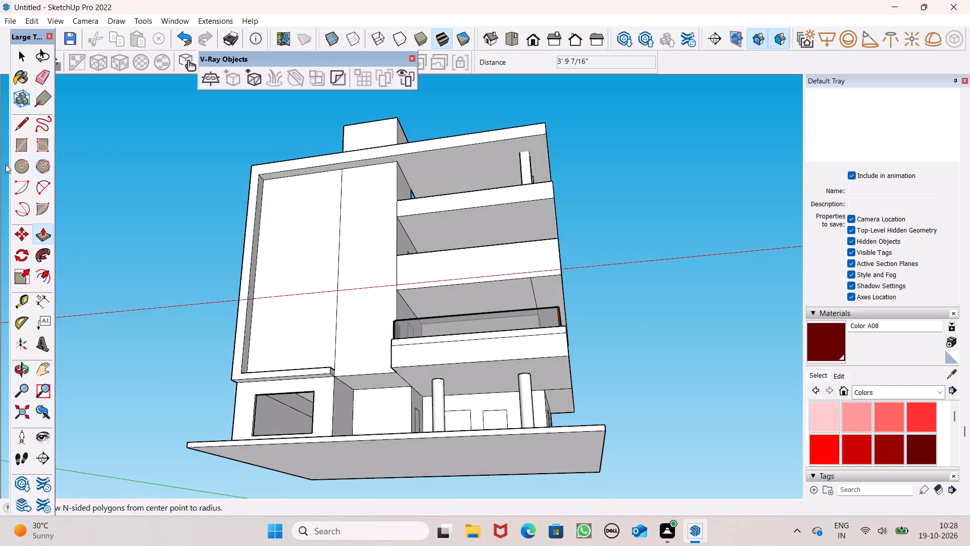
{"action": "left_click", "coordinate": [24, 150]}
{"action": "scroll", "coordinate": [231, 192], "scroll_direction": "up", "scroll_amount": 7}
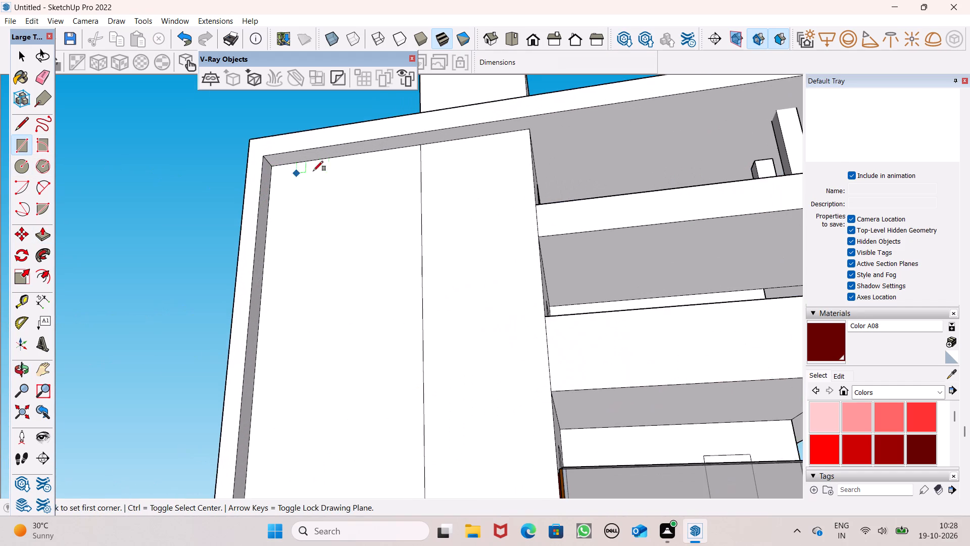
{"action": "scroll", "coordinate": [335, 170], "scroll_direction": "up", "scroll_amount": 3}
{"action": "scroll", "coordinate": [331, 137], "scroll_direction": "down", "scroll_amount": 5}
{"action": "middle_click_drag", "start_coordinate": [340, 159], "coordinate": [412, 204]}
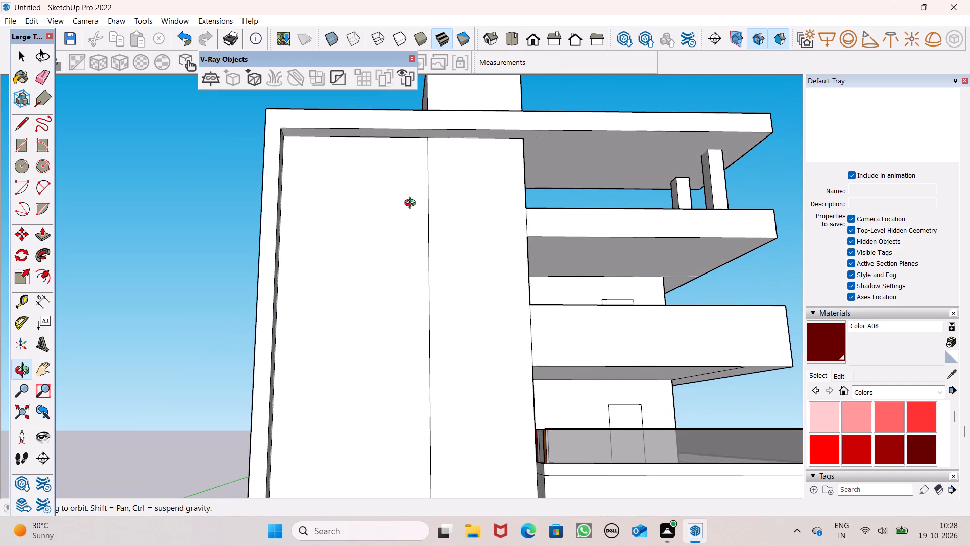
{"action": "middle_click_drag", "start_coordinate": [412, 204], "coordinate": [411, 208]}
{"action": "middle_click_drag", "start_coordinate": [409, 208], "coordinate": [373, 217]}
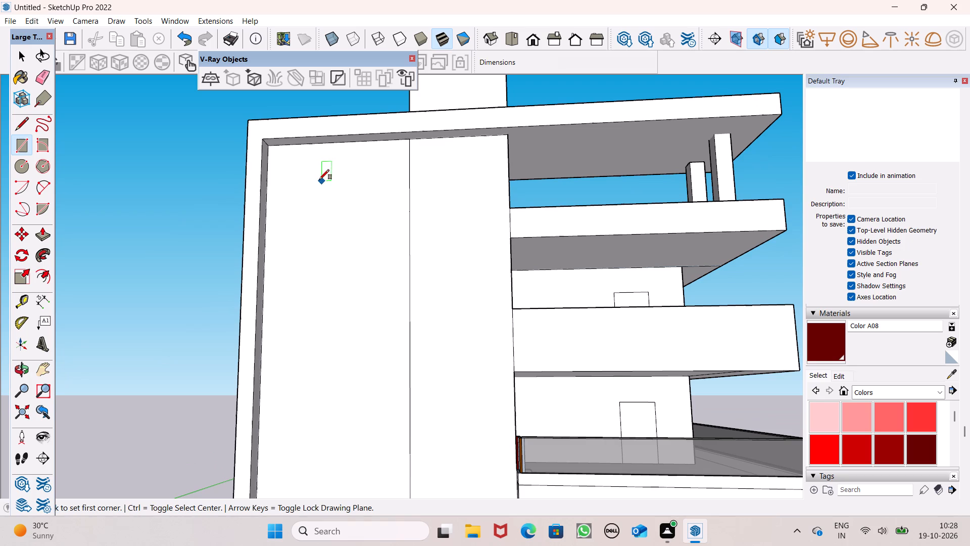
{"action": "middle_click_drag", "start_coordinate": [308, 190], "coordinate": [292, 170]}
{"action": "scroll", "coordinate": [295, 154], "scroll_direction": "up", "scroll_amount": 7}
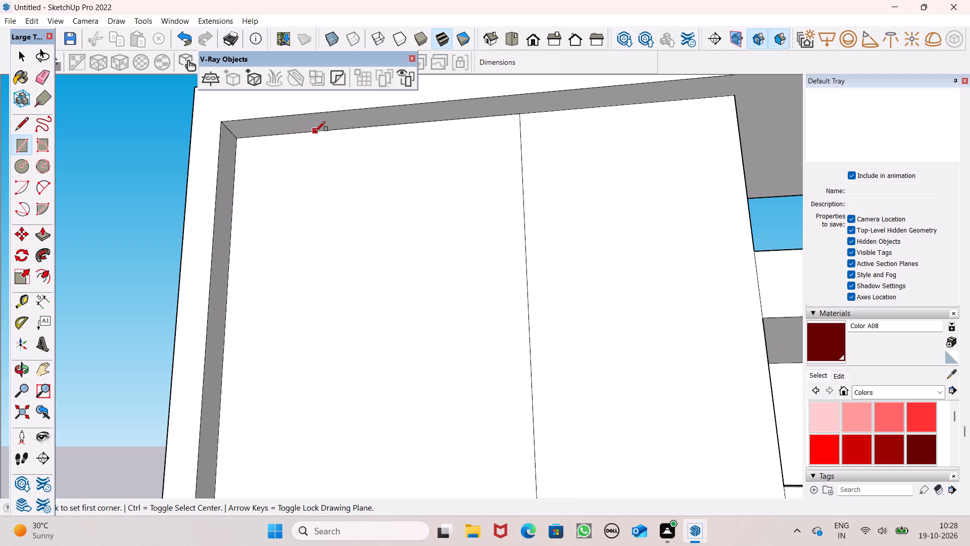
{"action": "left_click", "coordinate": [315, 131]}
{"action": "scroll", "coordinate": [329, 180], "scroll_direction": "down", "scroll_amount": 11}
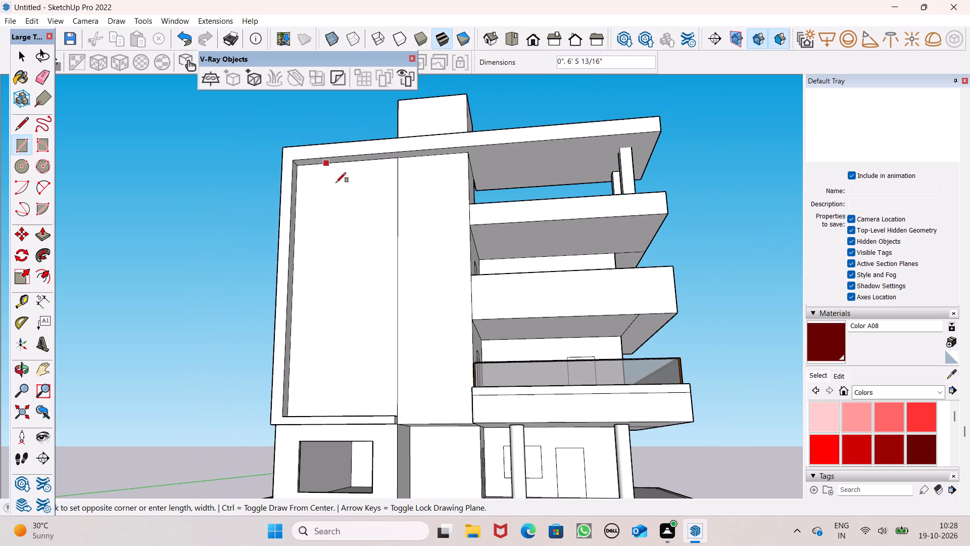
{"action": "middle_click_drag", "start_coordinate": [374, 392], "coordinate": [396, 480]}
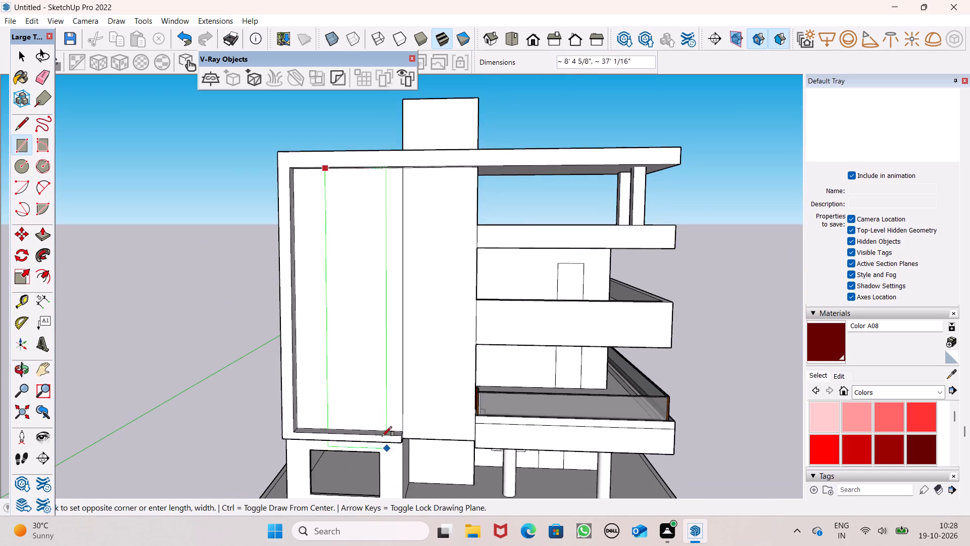
{"action": "scroll", "coordinate": [355, 422], "scroll_direction": "up", "scroll_amount": 1}
{"action": "middle_click_drag", "start_coordinate": [352, 435], "coordinate": [362, 450]}
{"action": "scroll", "coordinate": [359, 409], "scroll_direction": "up", "scroll_amount": 5}
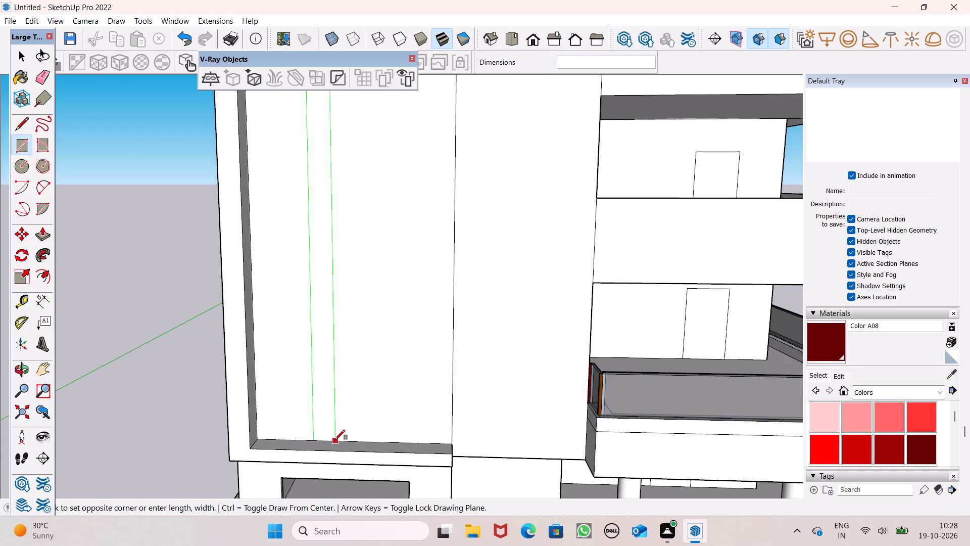
{"action": "left_click", "coordinate": [337, 440]}
{"action": "scroll", "coordinate": [332, 365], "scroll_direction": "down", "scroll_amount": 7}
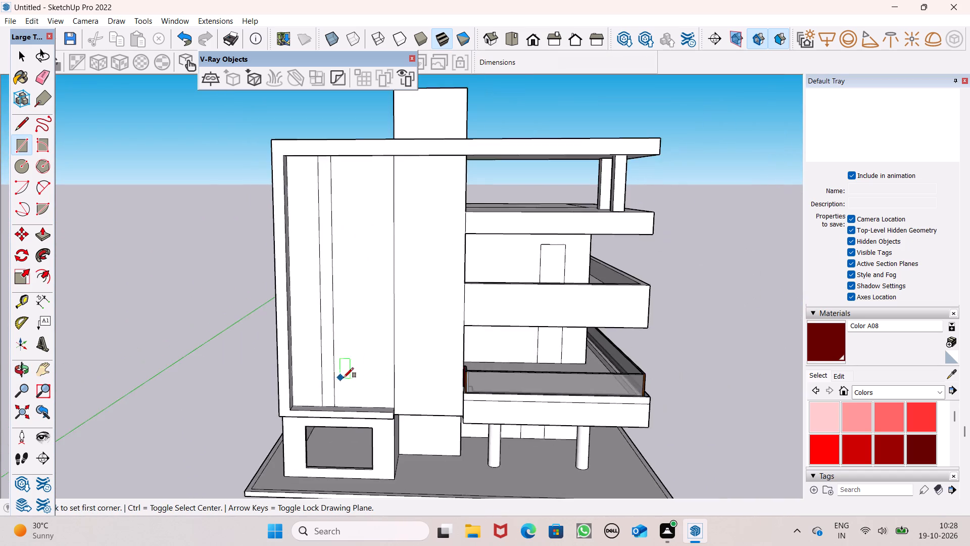
Move the narrow vertical strip 1' 2 5/16" sideways toward the outer edge of the recessed front panel.
{"action": "middle_click_drag", "start_coordinate": [349, 382], "coordinate": [365, 428]}
{"action": "key", "text": "space"}
{"action": "scroll", "coordinate": [341, 375], "scroll_direction": "up", "scroll_amount": 5}
{"action": "double_click", "coordinate": [327, 381]}
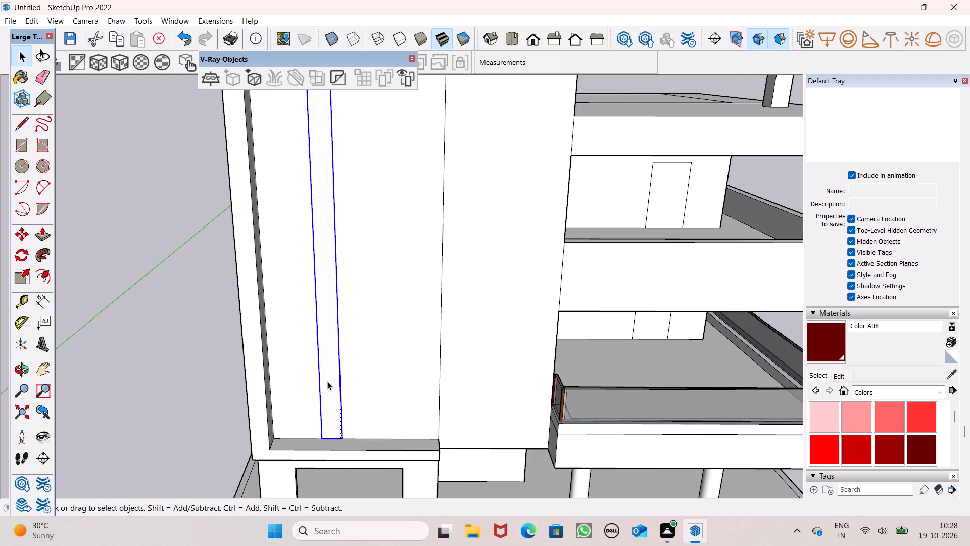
{"action": "key", "text": "m"}
{"action": "key", "text": "Return"}
{"action": "left_click_drag", "start_coordinate": [328, 389], "coordinate": [315, 393]}
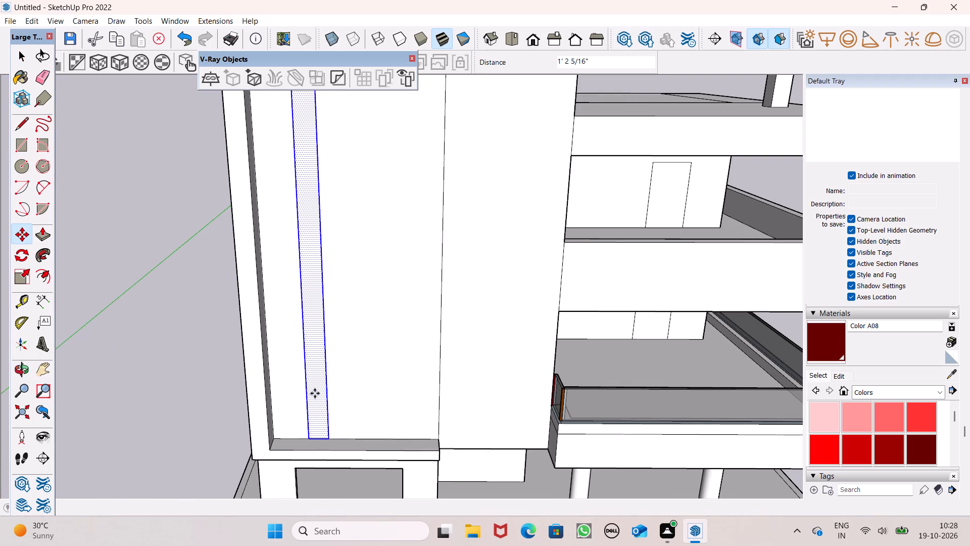
{"action": "key", "text": "space"}
{"action": "left_click", "coordinate": [188, 346]}
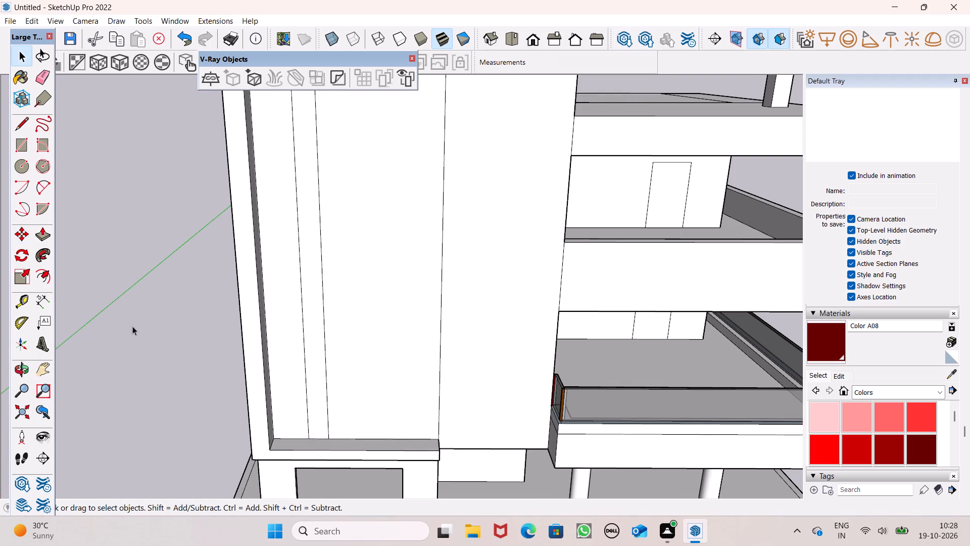
Move the narrow vertical strip a few inches farther toward the outer edge of the recessed front panel.
{"action": "scroll", "coordinate": [184, 358], "scroll_direction": "down", "scroll_amount": 7}
{"action": "middle_click_drag", "start_coordinate": [287, 336], "coordinate": [285, 356]}
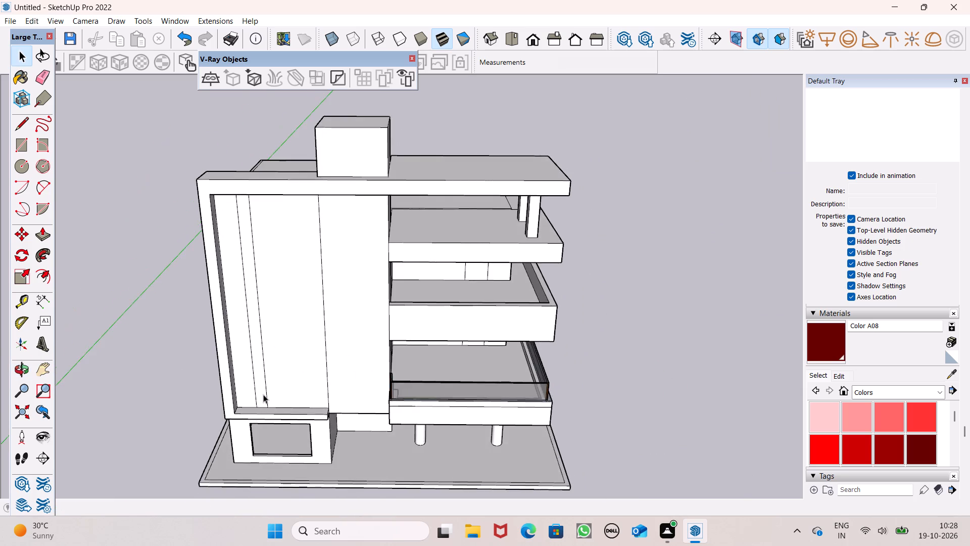
{"action": "scroll", "coordinate": [263, 394], "scroll_direction": "up", "scroll_amount": 5}
{"action": "double_click", "coordinate": [265, 389]}
{"action": "scroll", "coordinate": [261, 385], "scroll_direction": "up", "scroll_amount": 4}
{"action": "double_click", "coordinate": [261, 386]}
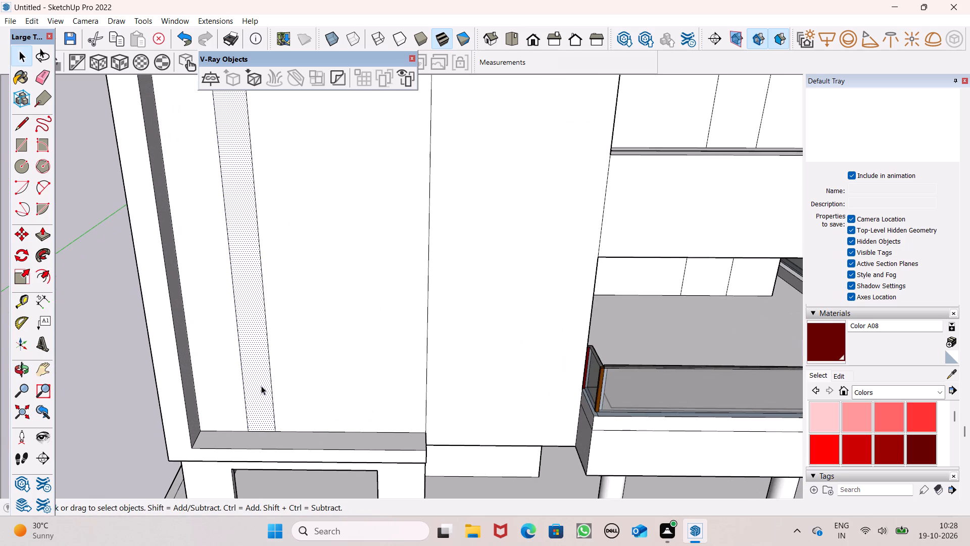
{"action": "key", "text": "m"}
{"action": "key", "text": "Return"}
{"action": "left_click_drag", "start_coordinate": [261, 385], "coordinate": [254, 388]}
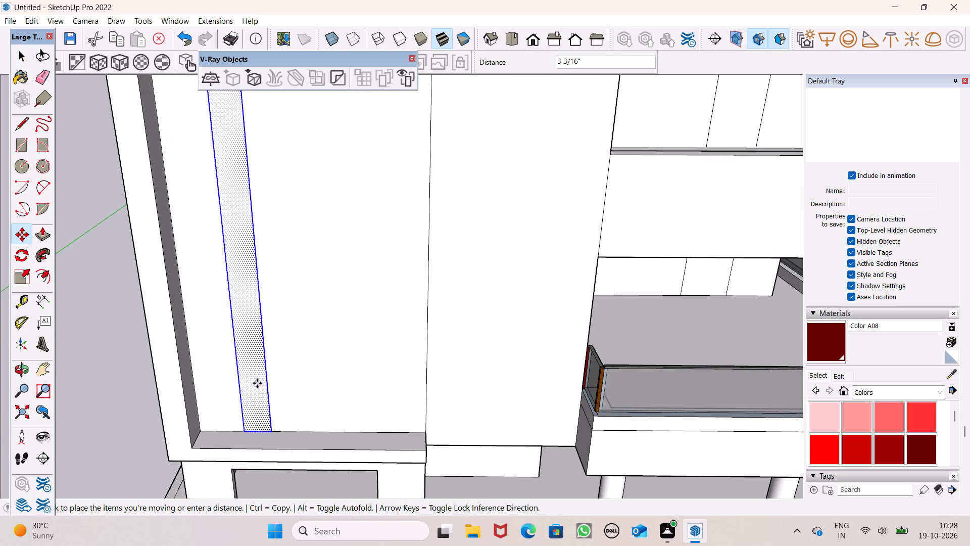
{"action": "left_click", "coordinate": [252, 384]}
{"action": "key", "text": "space"}
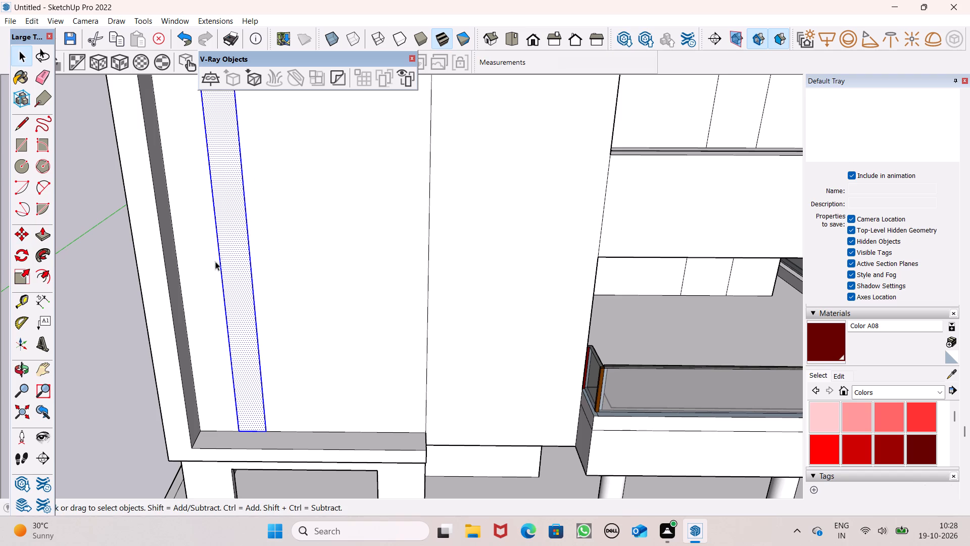
{"action": "left_click", "coordinate": [65, 288]}
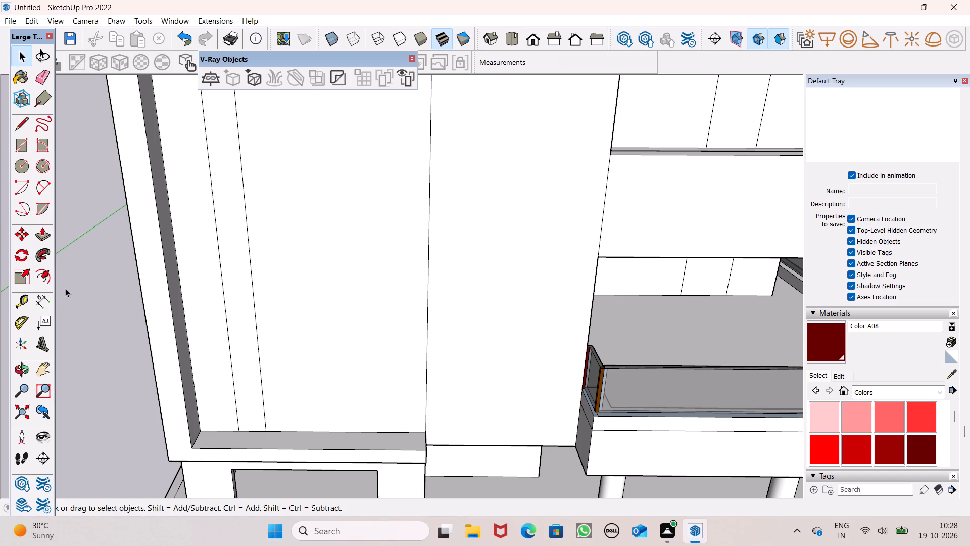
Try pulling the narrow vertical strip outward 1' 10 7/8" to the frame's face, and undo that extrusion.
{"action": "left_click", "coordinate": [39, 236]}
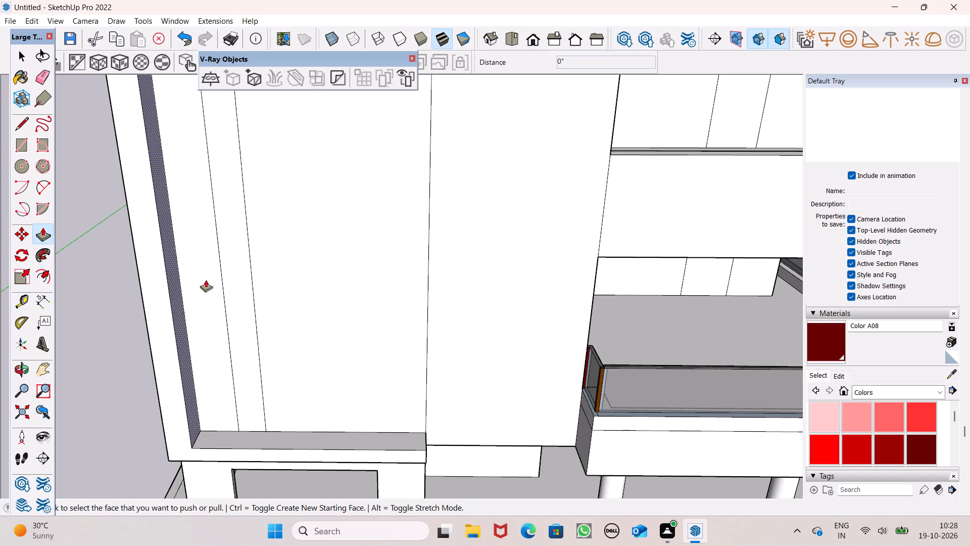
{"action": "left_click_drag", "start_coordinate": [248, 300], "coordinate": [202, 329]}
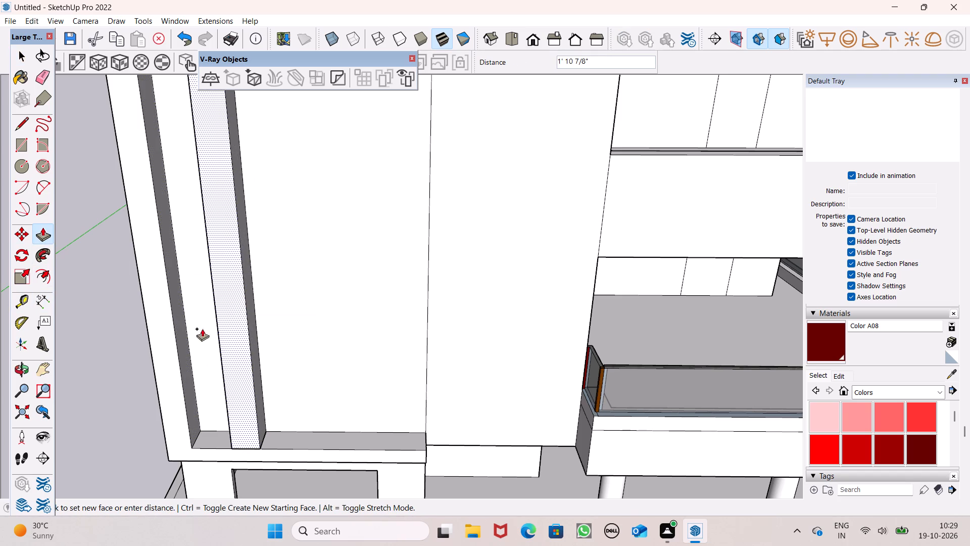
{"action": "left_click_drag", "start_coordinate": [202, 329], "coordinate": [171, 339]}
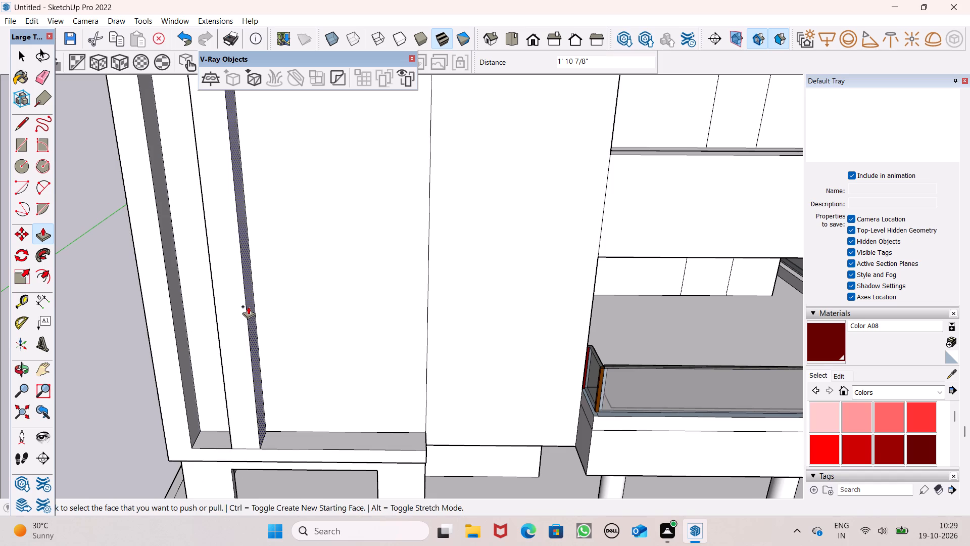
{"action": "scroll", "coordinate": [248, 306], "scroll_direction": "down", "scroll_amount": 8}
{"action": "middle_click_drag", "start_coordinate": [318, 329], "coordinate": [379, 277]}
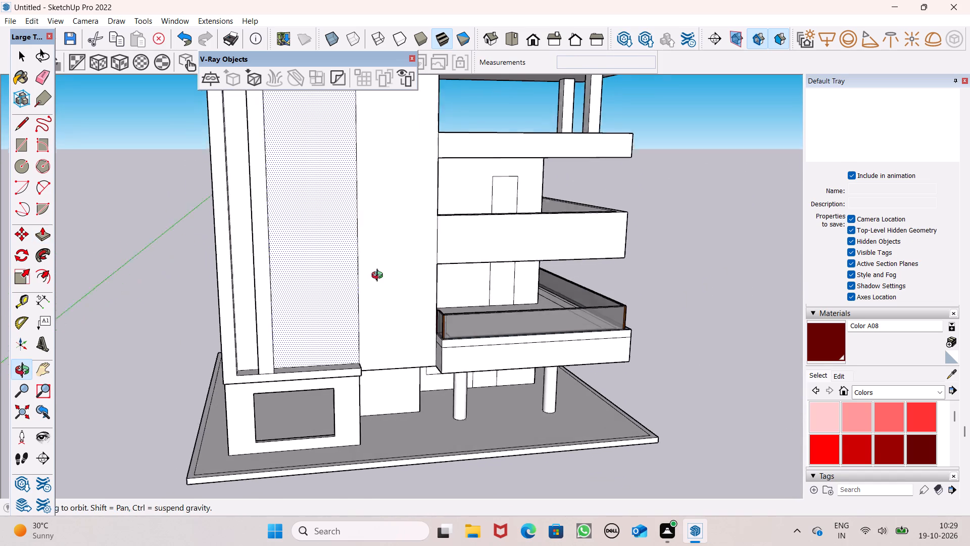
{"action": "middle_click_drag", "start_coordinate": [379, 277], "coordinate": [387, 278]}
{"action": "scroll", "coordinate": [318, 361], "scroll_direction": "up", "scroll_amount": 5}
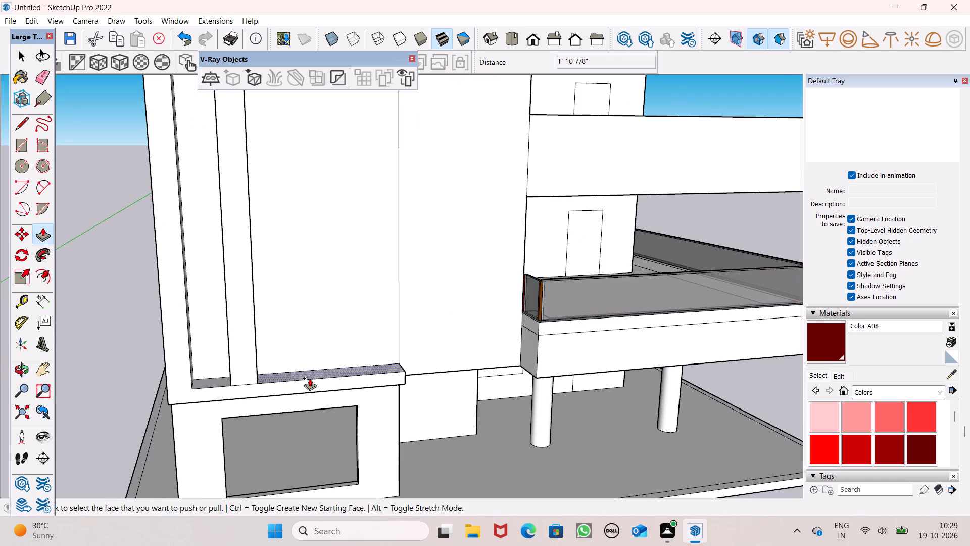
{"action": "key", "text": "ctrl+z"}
Pull the bottom ledge of the recessed front panel's frame up 10 3/8".
{"action": "scroll", "coordinate": [265, 373], "scroll_direction": "up", "scroll_amount": 3}
{"action": "middle_click_drag", "start_coordinate": [265, 389], "coordinate": [252, 430]}
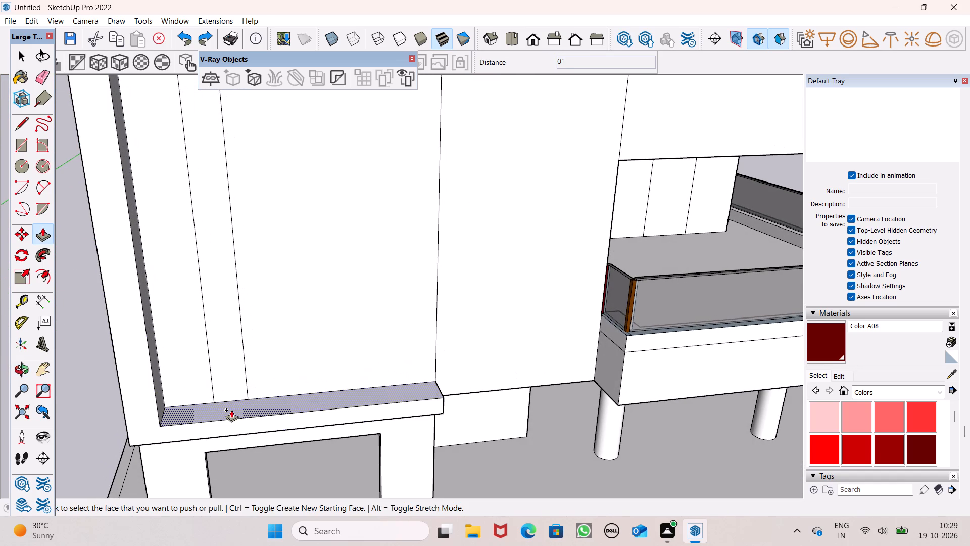
{"action": "left_click_drag", "start_coordinate": [229, 411], "coordinate": [226, 397]}
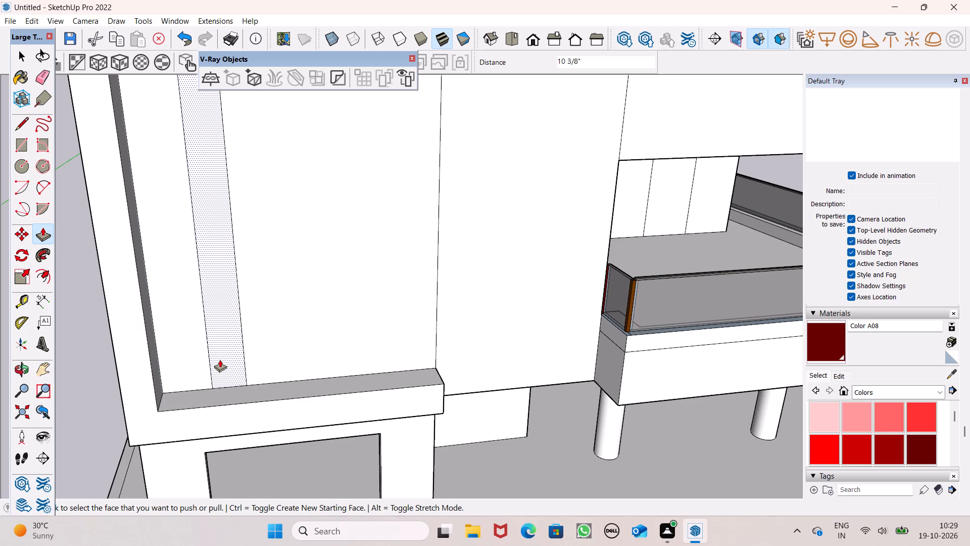
Pull the narrow vertical strip on the recessed front panel outward 1' 10 7/8", flush with the surrounding frame.
{"action": "left_click_drag", "start_coordinate": [220, 359], "coordinate": [158, 396]}
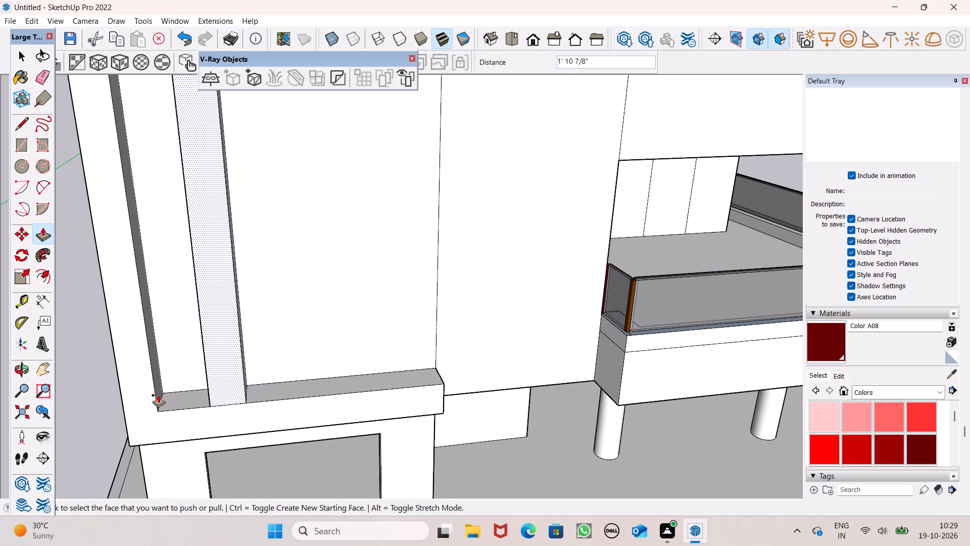
{"action": "scroll", "coordinate": [277, 353], "scroll_direction": "down", "scroll_amount": 6}
{"action": "middle_click_drag", "start_coordinate": [329, 398], "coordinate": [238, 399]}
{"action": "scroll", "coordinate": [277, 351], "scroll_direction": "down", "scroll_amount": 6}
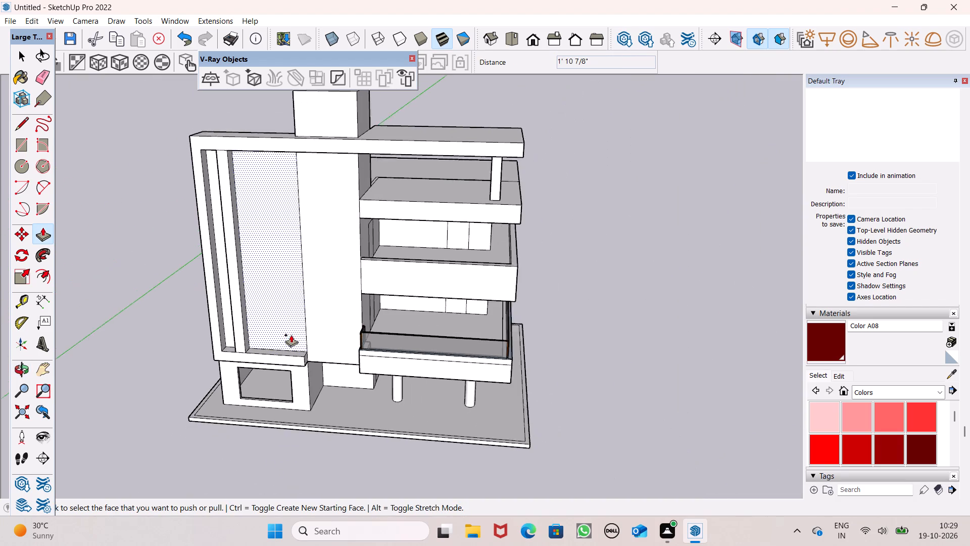
{"action": "scroll", "coordinate": [291, 335], "scroll_direction": "down", "scroll_amount": 1}
{"action": "middle_click_drag", "start_coordinate": [314, 347], "coordinate": [425, 267]}
{"action": "middle_click_drag", "start_coordinate": [421, 274], "coordinate": [377, 299]}
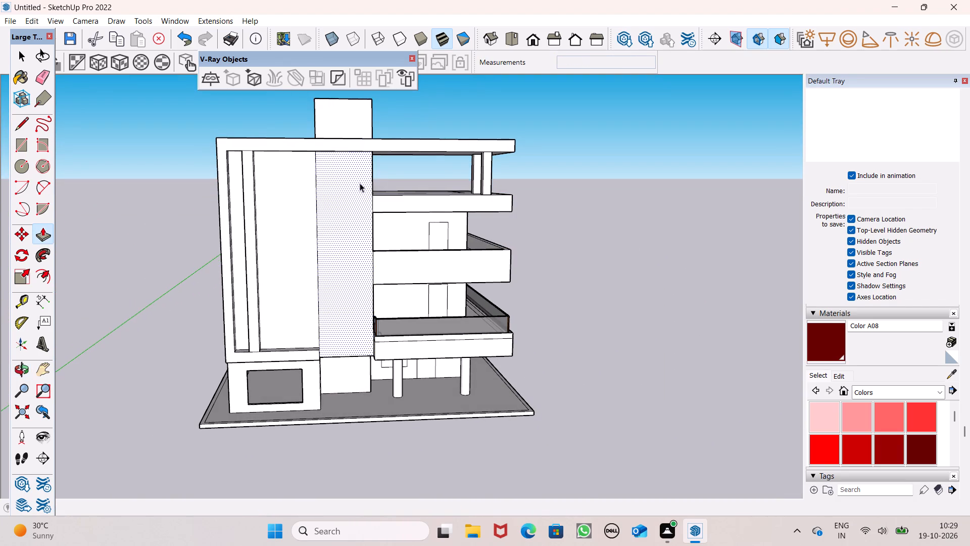
{"action": "key", "text": "space"}
Draw a vertical line about 36' 15/16" long down the recessed panel, between the projecting strip and the panel's inner edge.
{"action": "scroll", "coordinate": [360, 161], "scroll_direction": "up", "scroll_amount": 5}
{"action": "scroll", "coordinate": [356, 160], "scroll_direction": "down", "scroll_amount": 4}
{"action": "middle_click_drag", "start_coordinate": [354, 198], "coordinate": [311, 158]}
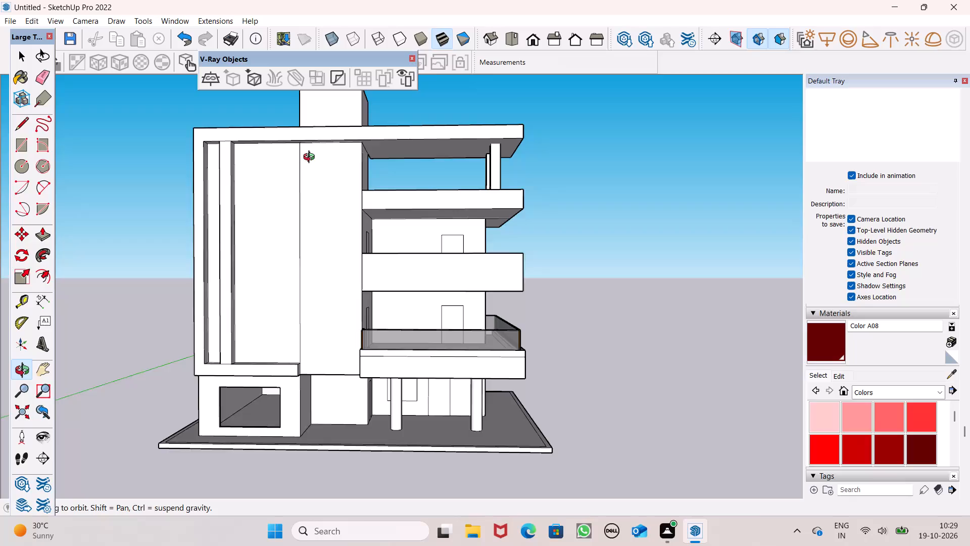
{"action": "middle_click_drag", "start_coordinate": [311, 158], "coordinate": [302, 110]}
{"action": "scroll", "coordinate": [316, 148], "scroll_direction": "up", "scroll_amount": 1}
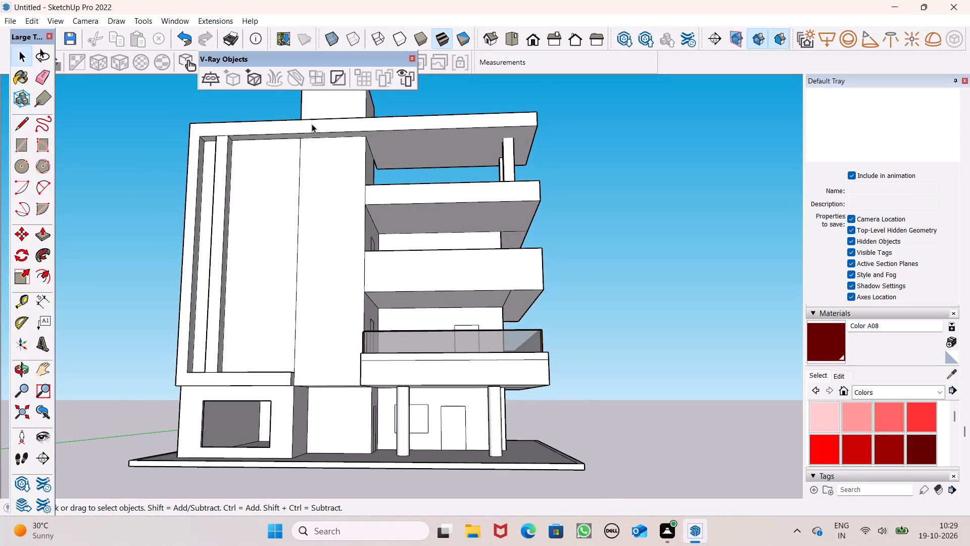
{"action": "scroll", "coordinate": [305, 150], "scroll_direction": "up", "scroll_amount": 1}
{"action": "middle_click_drag", "start_coordinate": [324, 168], "coordinate": [361, 233]}
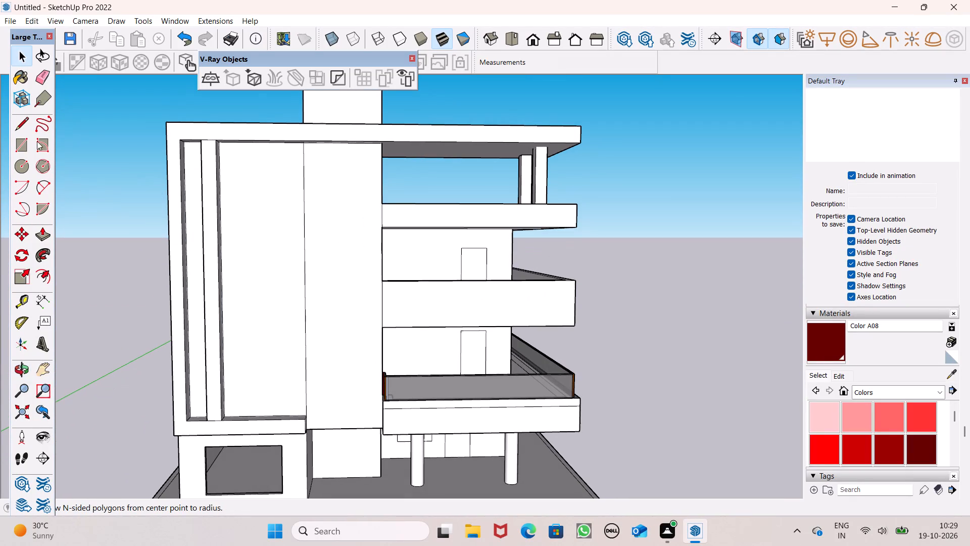
{"action": "left_click", "coordinate": [22, 129]}
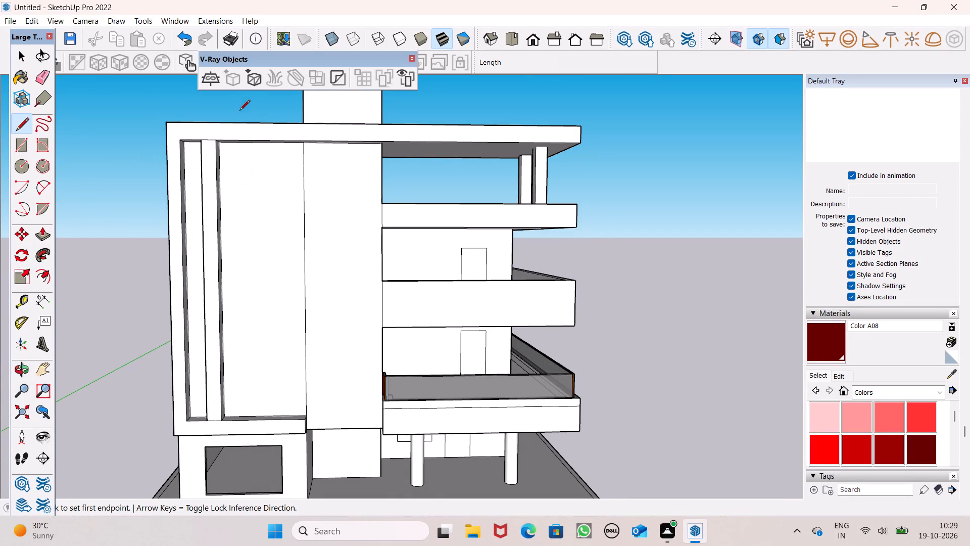
{"action": "scroll", "coordinate": [235, 103], "scroll_direction": "up", "scroll_amount": 1}
{"action": "scroll", "coordinate": [261, 144], "scroll_direction": "up", "scroll_amount": 1}
{"action": "middle_click_drag", "start_coordinate": [270, 167], "coordinate": [250, 140]}
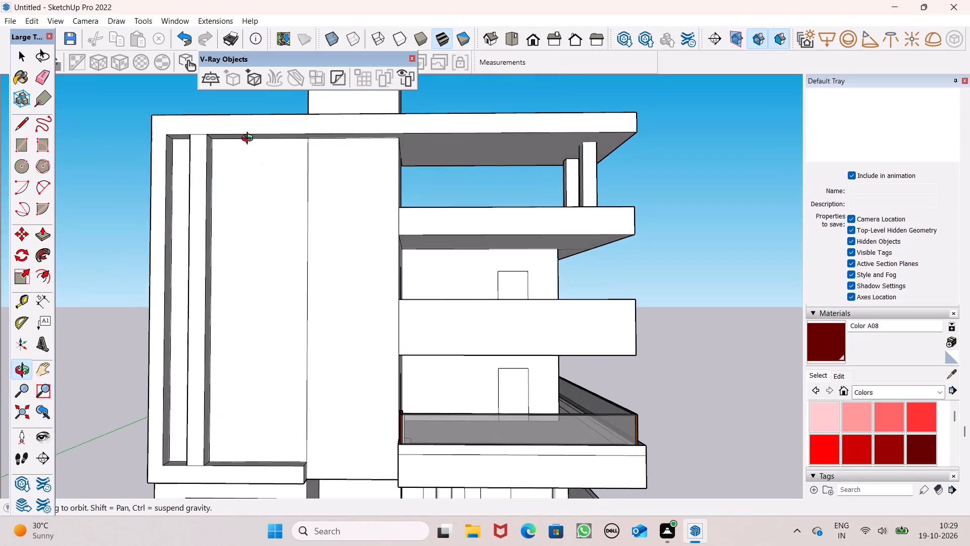
{"action": "middle_click_drag", "start_coordinate": [250, 140], "coordinate": [244, 128]}
{"action": "scroll", "coordinate": [270, 147], "scroll_direction": "up", "scroll_amount": 5}
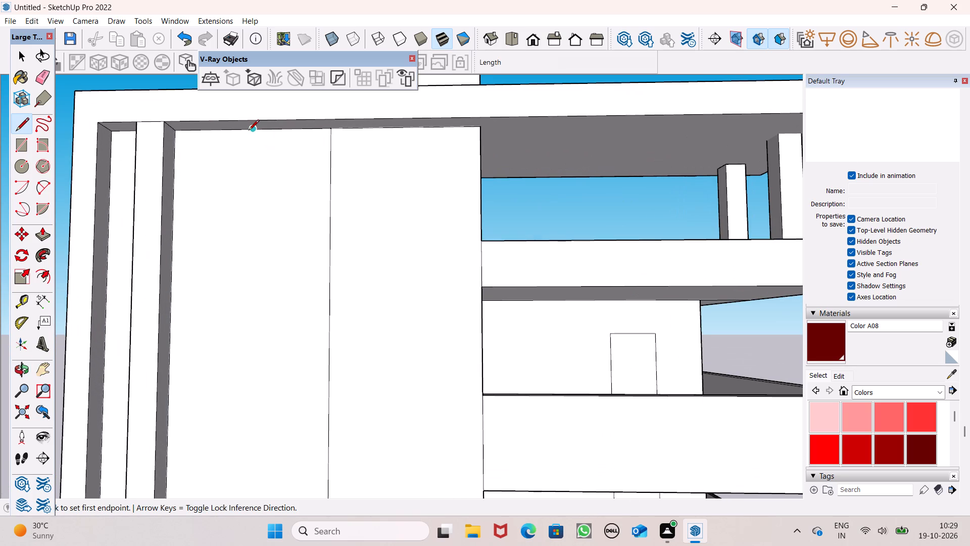
{"action": "left_click", "coordinate": [252, 129]}
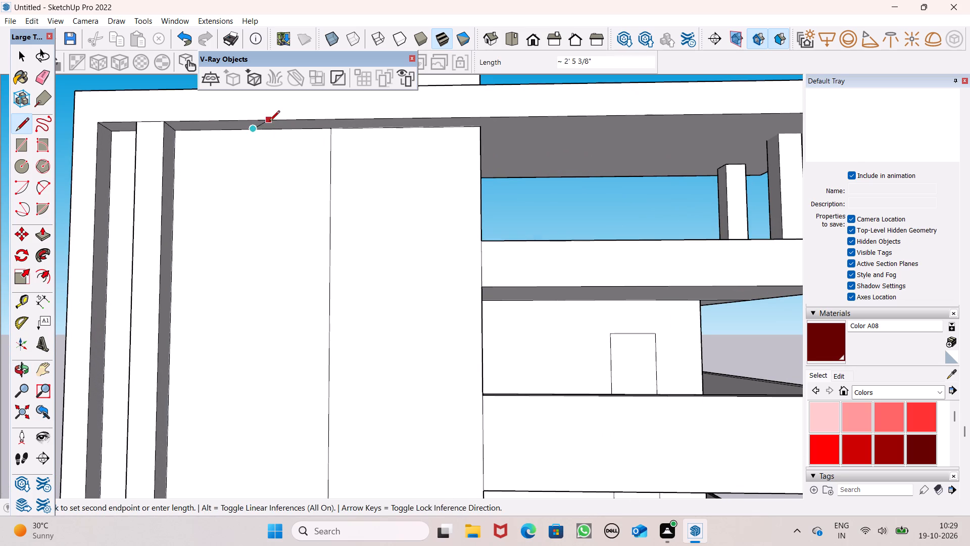
{"action": "scroll", "coordinate": [269, 122], "scroll_direction": "down", "scroll_amount": 8}
{"action": "scroll", "coordinate": [258, 304], "scroll_direction": "up", "scroll_amount": 1}
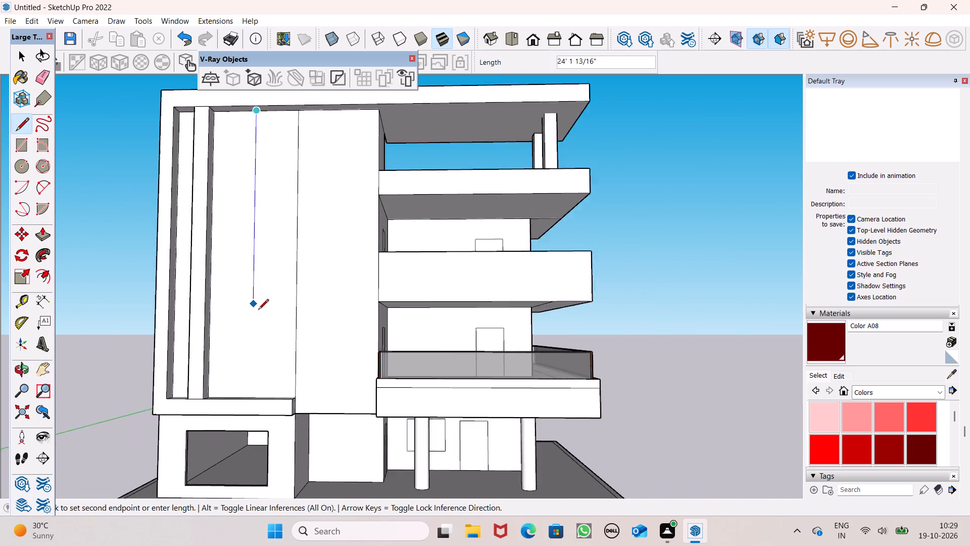
{"action": "scroll", "coordinate": [258, 310], "scroll_direction": "up", "scroll_amount": 1}
{"action": "middle_click_drag", "start_coordinate": [258, 314], "coordinate": [255, 481]}
{"action": "scroll", "coordinate": [259, 458], "scroll_direction": "up", "scroll_amount": 2}
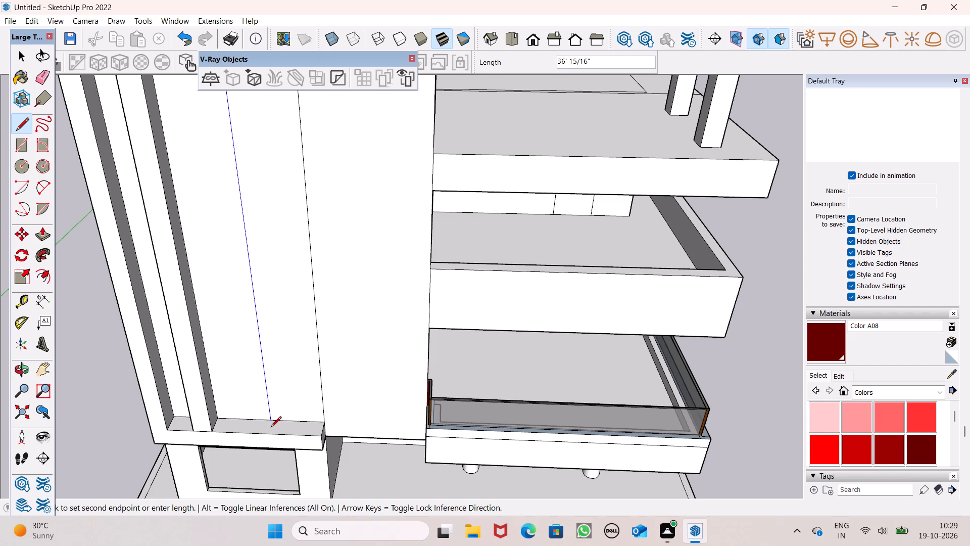
{"action": "left_click", "coordinate": [271, 428]}
{"action": "middle_click_drag", "start_coordinate": [257, 428], "coordinate": [262, 379]}
{"action": "scroll", "coordinate": [261, 380], "scroll_direction": "up", "scroll_amount": 1}
{"action": "scroll", "coordinate": [263, 394], "scroll_direction": "down", "scroll_amount": 5}
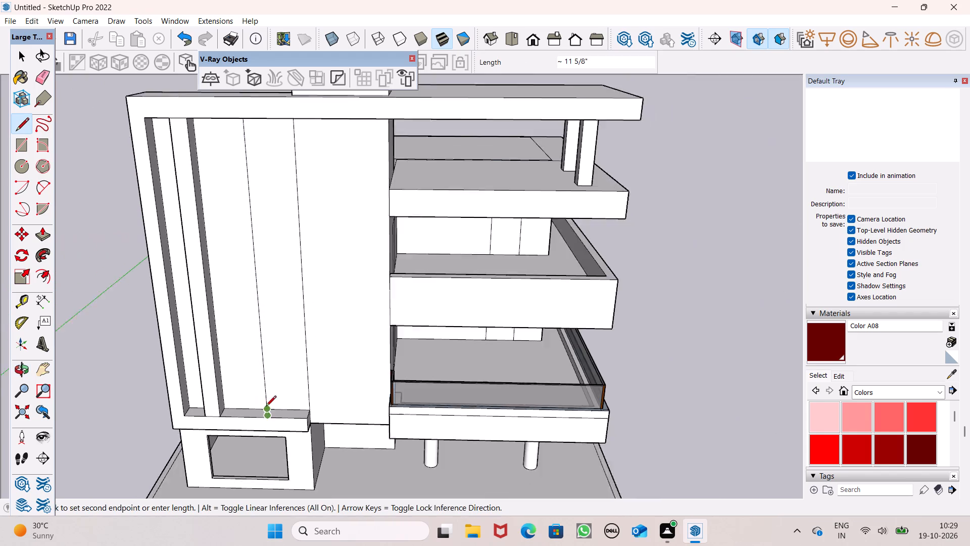
{"action": "middle_click_drag", "start_coordinate": [310, 392], "coordinate": [301, 332]}
{"action": "middle_click_drag", "start_coordinate": [302, 330], "coordinate": [306, 323]}
{"action": "middle_click_drag", "start_coordinate": [307, 303], "coordinate": [320, 296]}
{"action": "scroll", "coordinate": [306, 303], "scroll_direction": "up", "scroll_amount": 1}
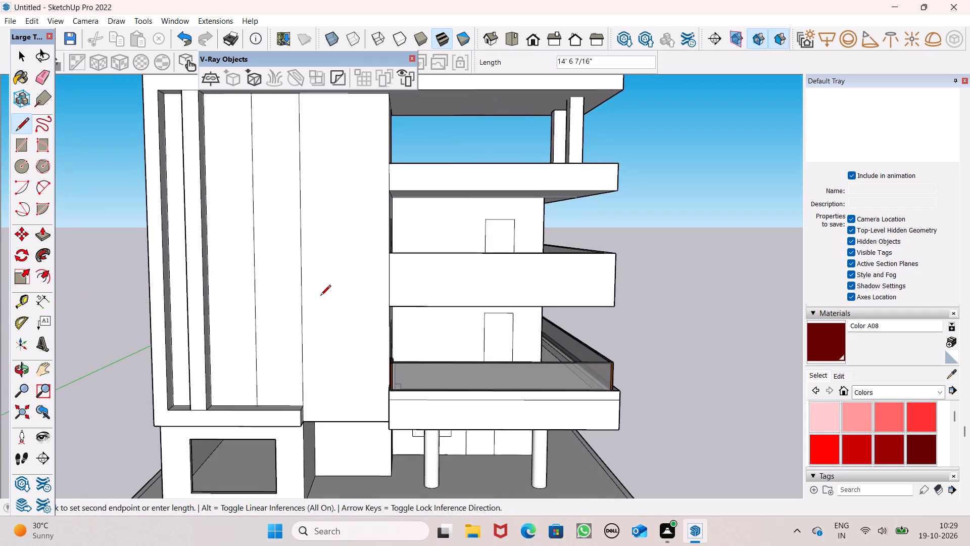
{"action": "scroll", "coordinate": [272, 302], "scroll_direction": "down", "scroll_amount": 4}
{"action": "key", "text": "space"}
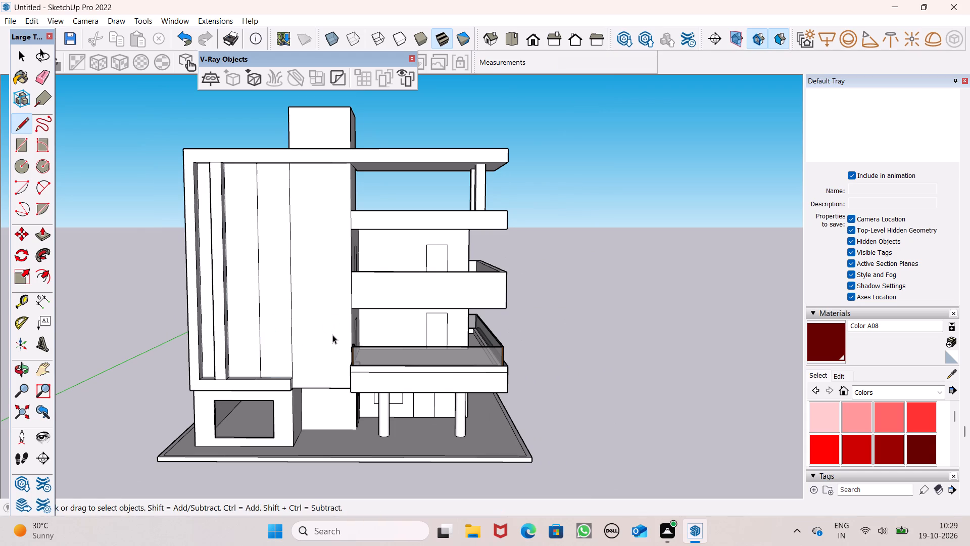
Examine the recessed front panel and its vertical dividing lines from several angles and distances.
{"action": "middle_click_drag", "start_coordinate": [313, 386], "coordinate": [365, 336]}
{"action": "scroll", "coordinate": [327, 132], "scroll_direction": "up", "scroll_amount": 4}
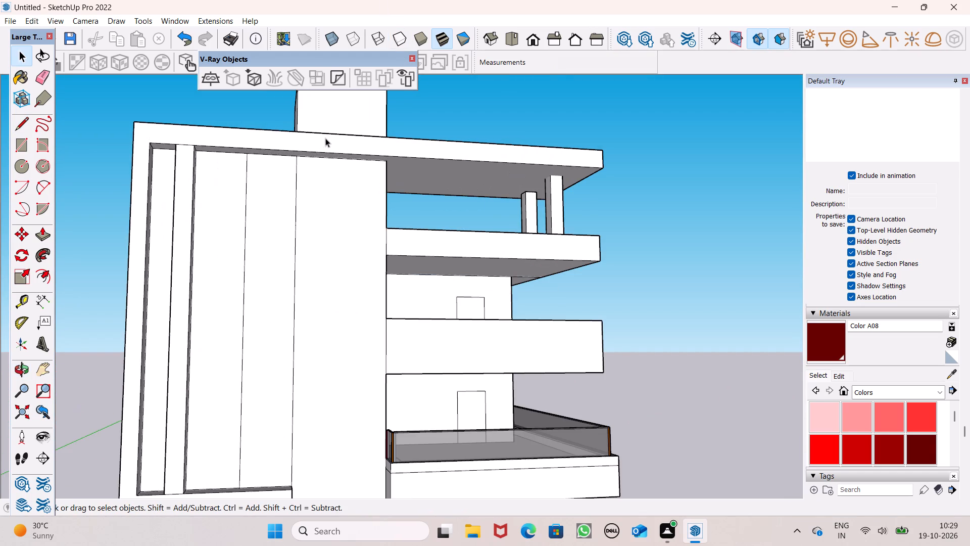
{"action": "scroll", "coordinate": [295, 100], "scroll_direction": "down", "scroll_amount": 1}
{"action": "middle_click_drag", "start_coordinate": [306, 180], "coordinate": [273, 164]}
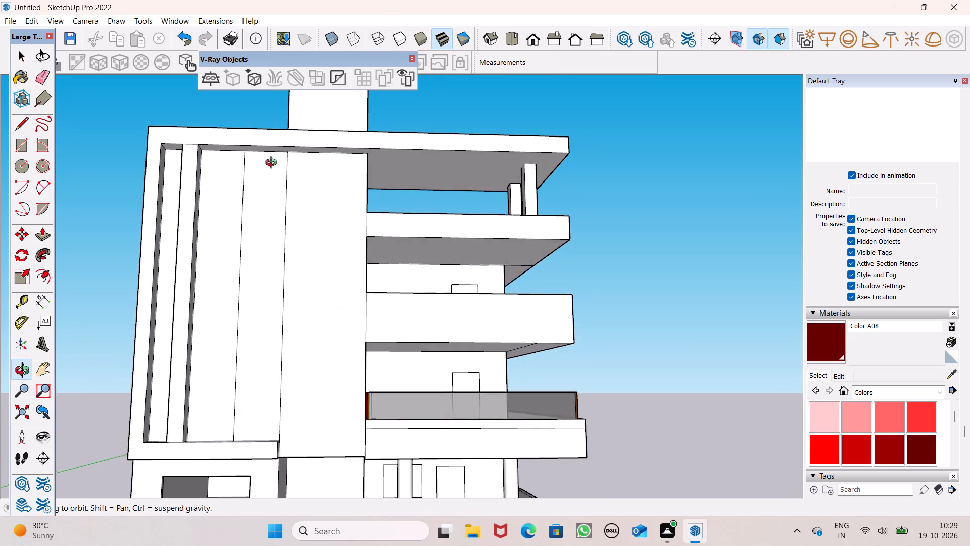
{"action": "middle_click_drag", "start_coordinate": [273, 164], "coordinate": [276, 160]}
{"action": "scroll", "coordinate": [383, 208], "scroll_direction": "up", "scroll_amount": 1}
{"action": "middle_click_drag", "start_coordinate": [378, 212], "coordinate": [351, 246]}
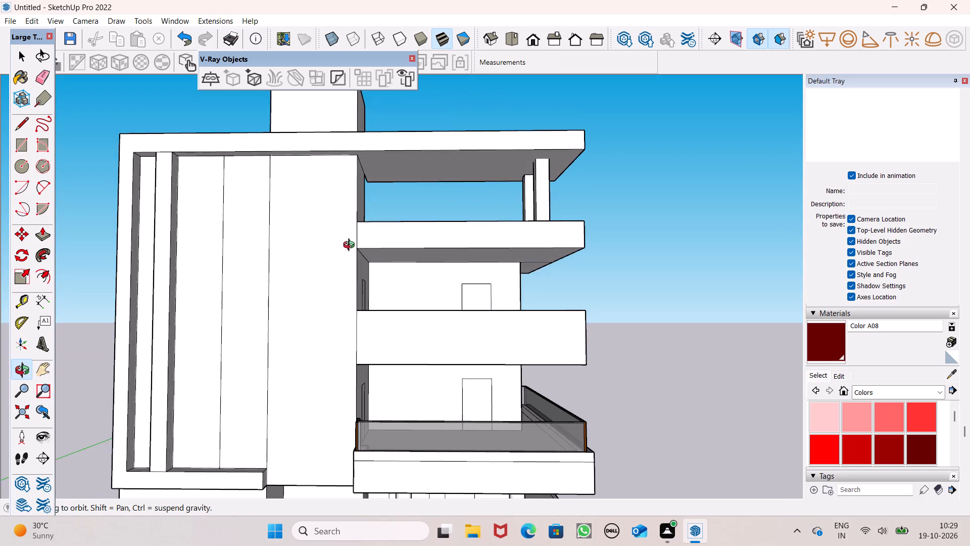
{"action": "middle_click_drag", "start_coordinate": [351, 246], "coordinate": [355, 252]}
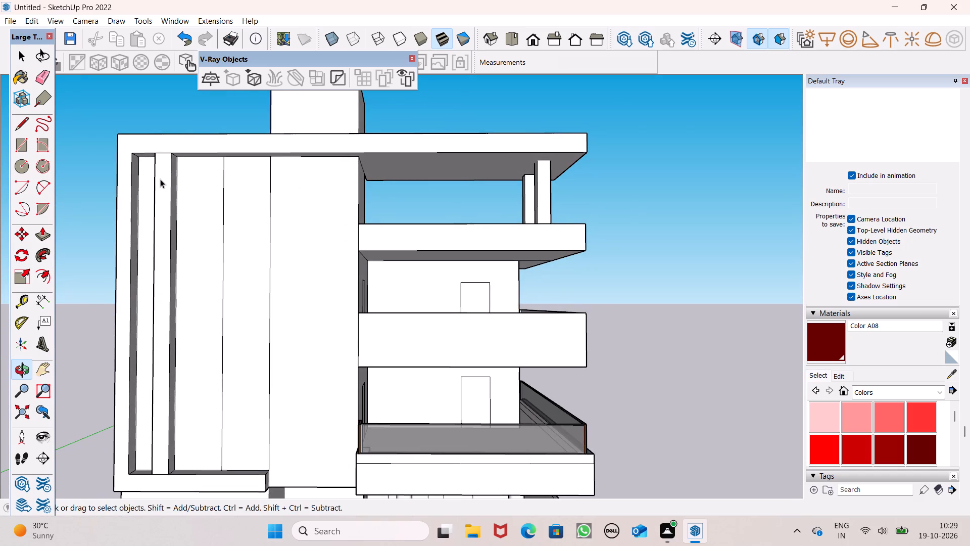
{"action": "scroll", "coordinate": [160, 179], "scroll_direction": "up", "scroll_amount": 2}
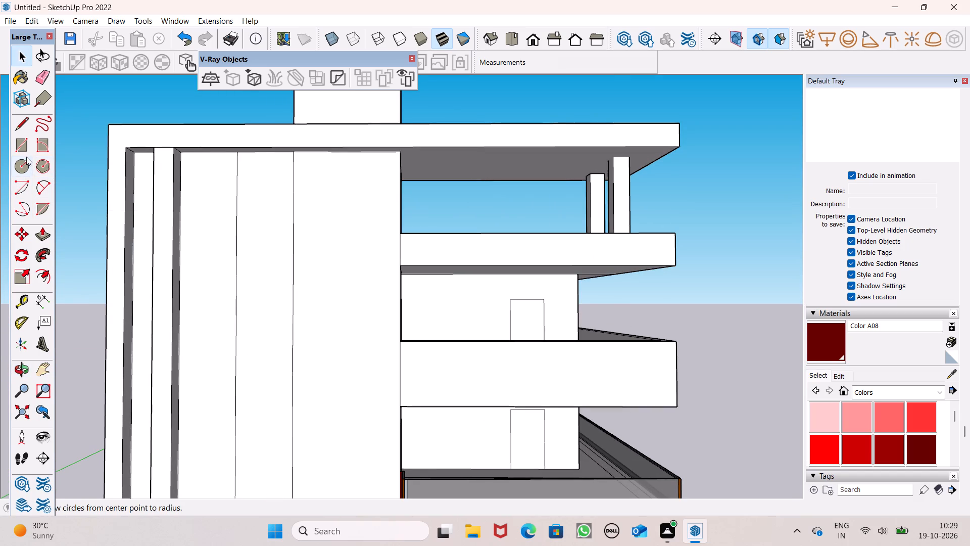
{"action": "left_click", "coordinate": [26, 151]}
{"action": "scroll", "coordinate": [276, 197], "scroll_direction": "up", "scroll_amount": 3}
{"action": "scroll", "coordinate": [276, 190], "scroll_direction": "down", "scroll_amount": 2}
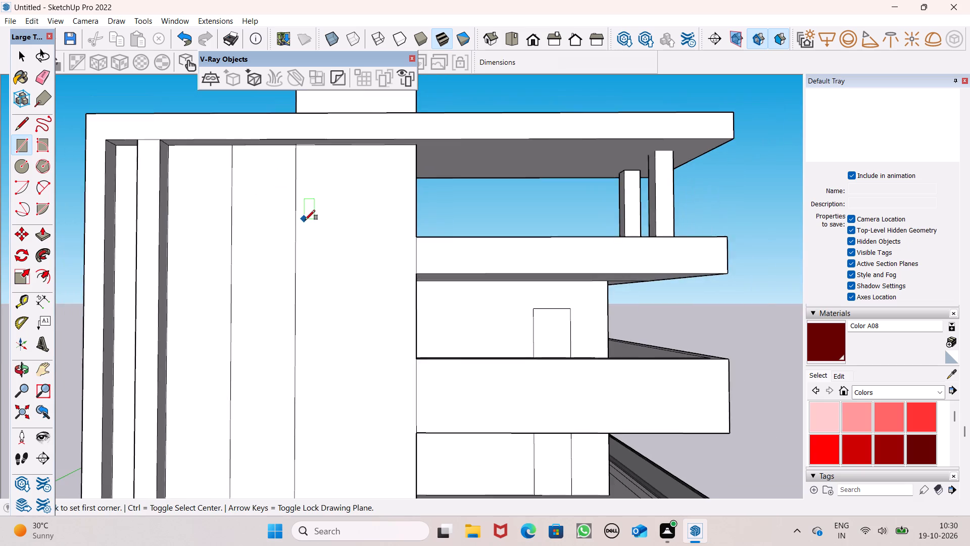
{"action": "middle_click_drag", "start_coordinate": [305, 220], "coordinate": [284, 234]}
{"action": "middle_click_drag", "start_coordinate": [256, 219], "coordinate": [256, 190]}
{"action": "scroll", "coordinate": [256, 190], "scroll_direction": "up", "scroll_amount": 1}
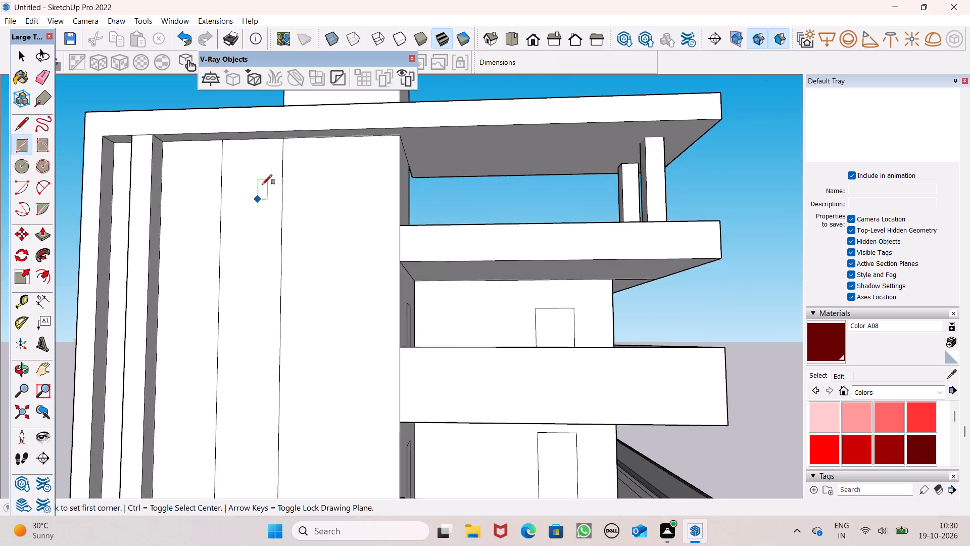
{"action": "scroll", "coordinate": [284, 148], "scroll_direction": "down", "scroll_amount": 3}
{"action": "middle_click_drag", "start_coordinate": [283, 189], "coordinate": [280, 214]}
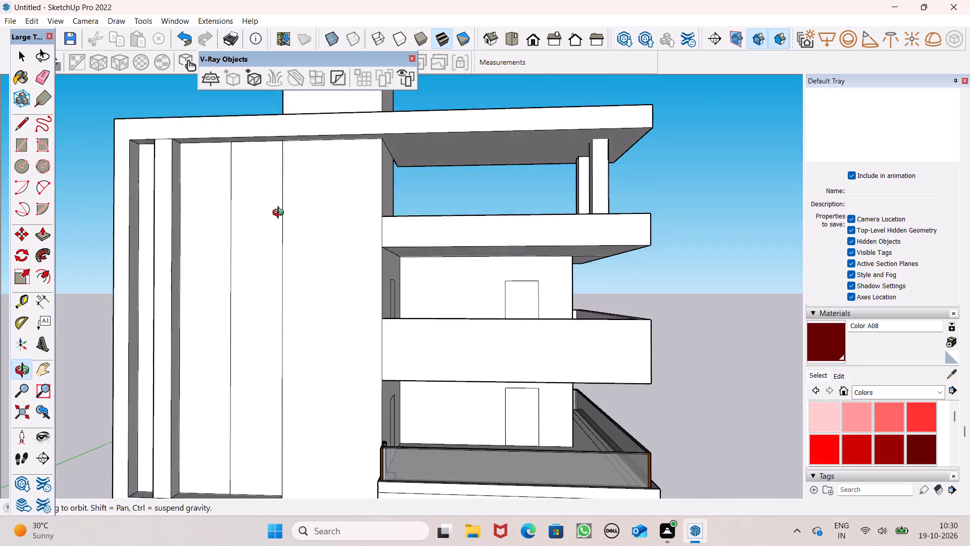
{"action": "middle_click_drag", "start_coordinate": [280, 214], "coordinate": [280, 216]}
{"action": "scroll", "coordinate": [252, 289], "scroll_direction": "up", "scroll_amount": 2}
{"action": "scroll", "coordinate": [254, 258], "scroll_direction": "down", "scroll_amount": 1}
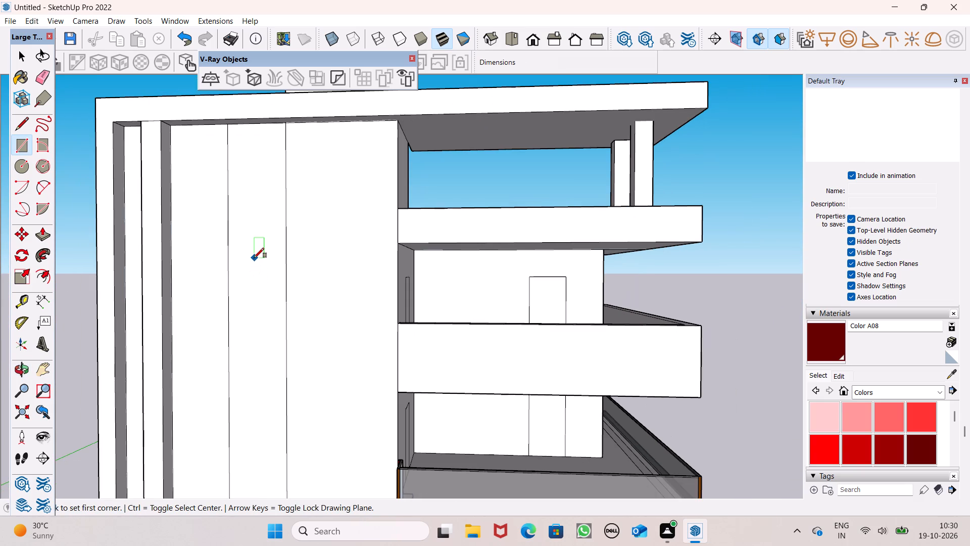
{"action": "middle_click_drag", "start_coordinate": [255, 258], "coordinate": [250, 277]}
{"action": "scroll", "coordinate": [255, 258], "scroll_direction": "up", "scroll_amount": 4}
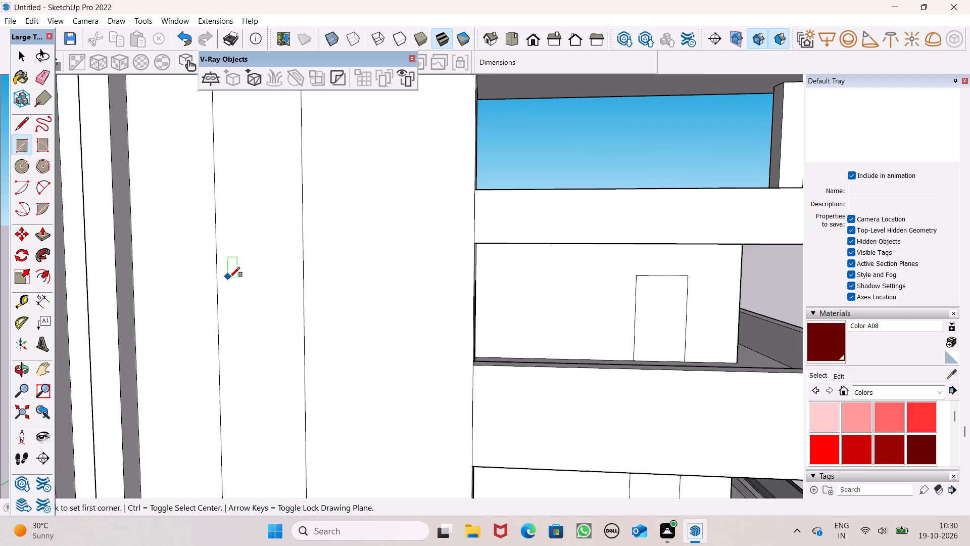
{"action": "scroll", "coordinate": [326, 297], "scroll_direction": "down", "scroll_amount": 5}
{"action": "middle_click_drag", "start_coordinate": [325, 298], "coordinate": [326, 331]}
{"action": "scroll", "coordinate": [313, 334], "scroll_direction": "up", "scroll_amount": 2}
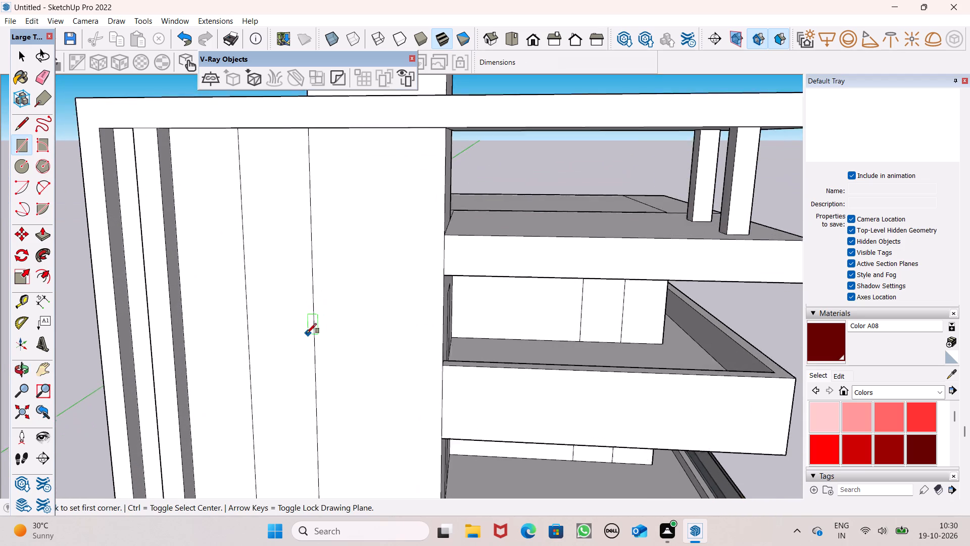
{"action": "scroll", "coordinate": [307, 333], "scroll_direction": "up", "scroll_amount": 1}
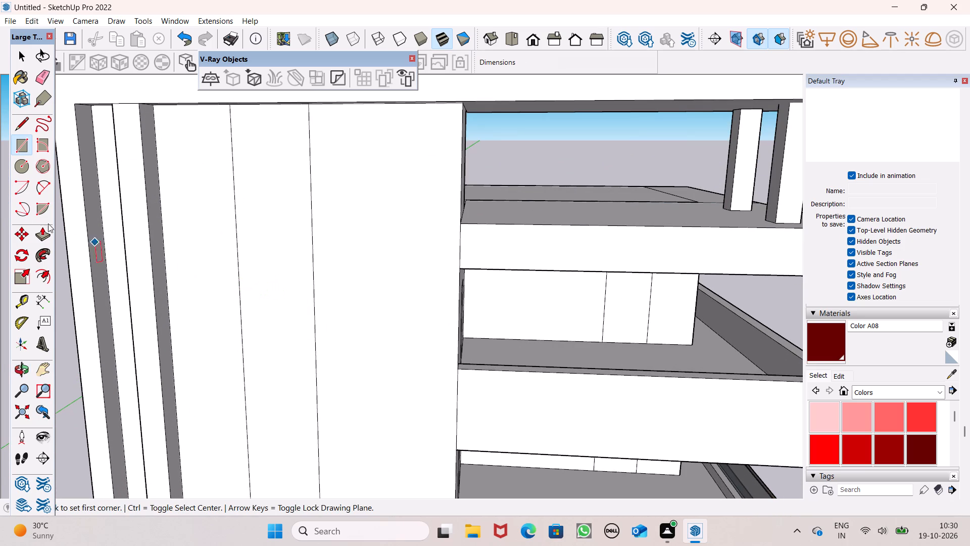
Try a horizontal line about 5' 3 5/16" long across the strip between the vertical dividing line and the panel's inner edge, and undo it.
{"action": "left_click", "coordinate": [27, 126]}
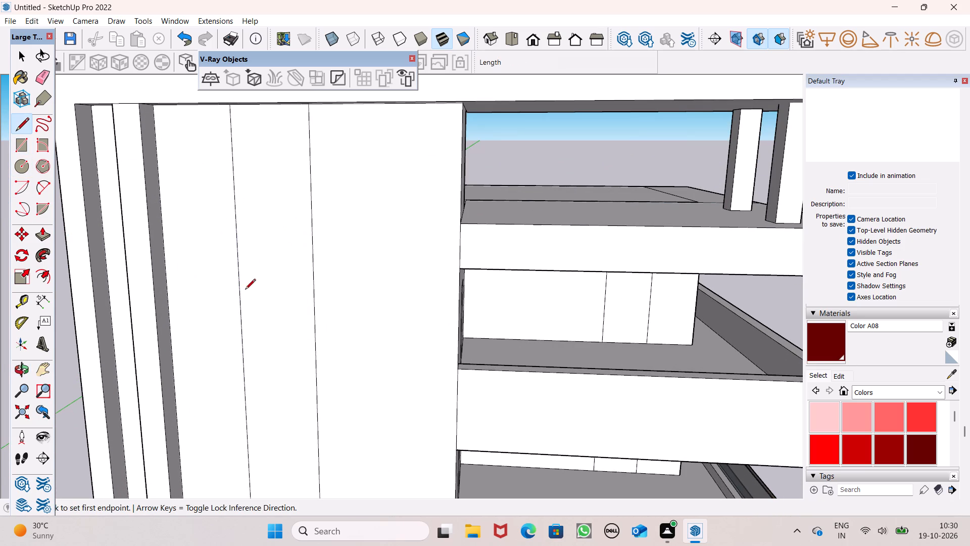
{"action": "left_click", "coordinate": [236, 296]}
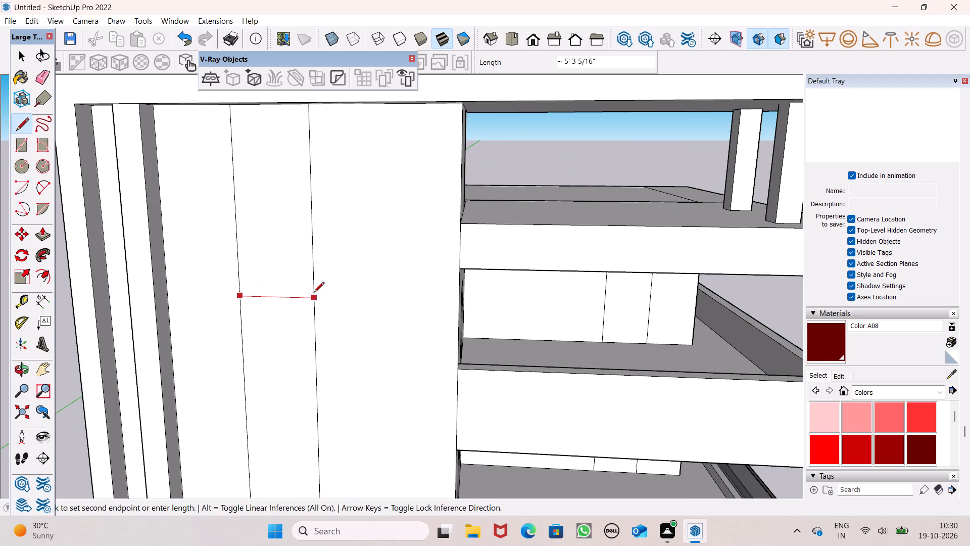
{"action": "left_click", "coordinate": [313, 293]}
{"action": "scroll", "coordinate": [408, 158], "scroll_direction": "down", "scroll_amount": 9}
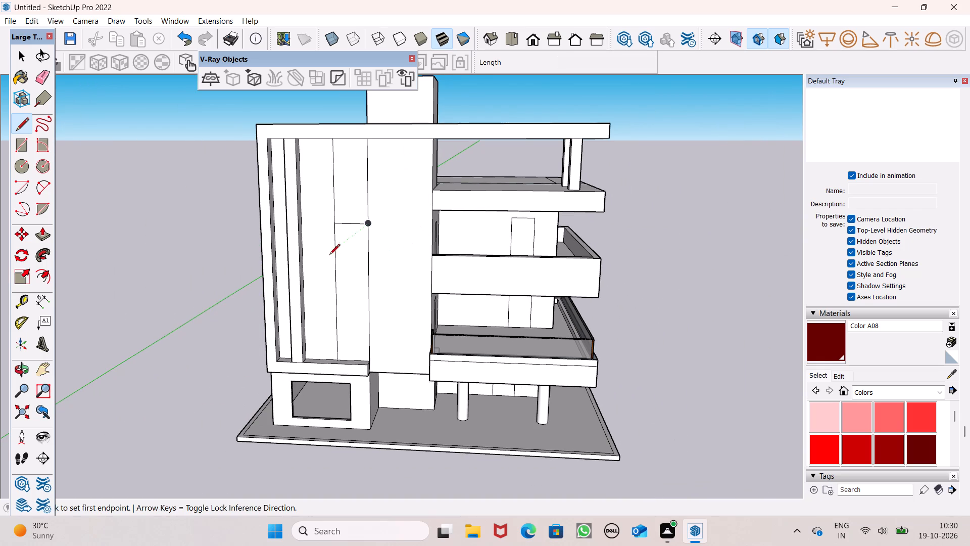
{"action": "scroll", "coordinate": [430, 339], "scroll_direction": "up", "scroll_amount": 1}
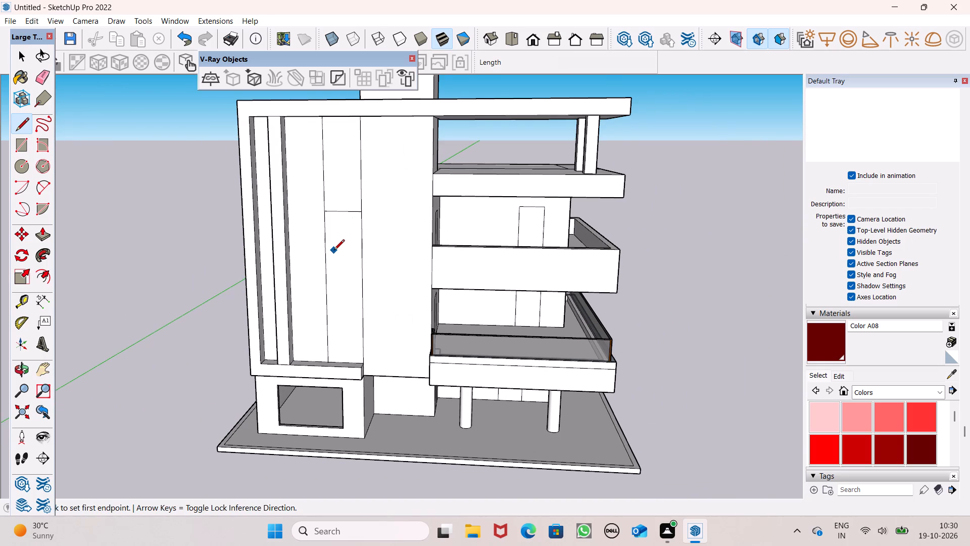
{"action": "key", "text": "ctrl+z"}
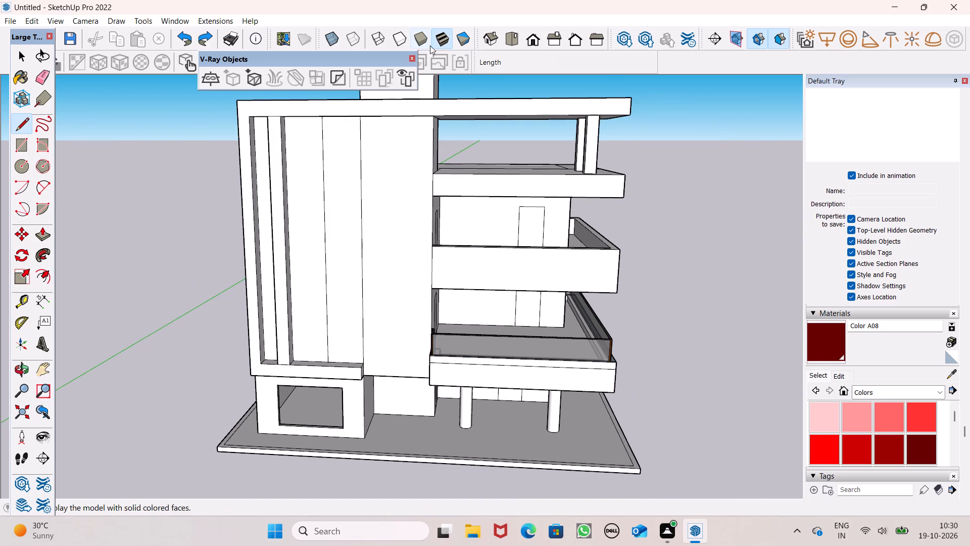
Draw a horizontal line across the upper part of the strip, from the vertical dividing line to the recessed panel's inner edge.
{"action": "scroll", "coordinate": [322, 60], "scroll_direction": "up", "scroll_amount": 1}
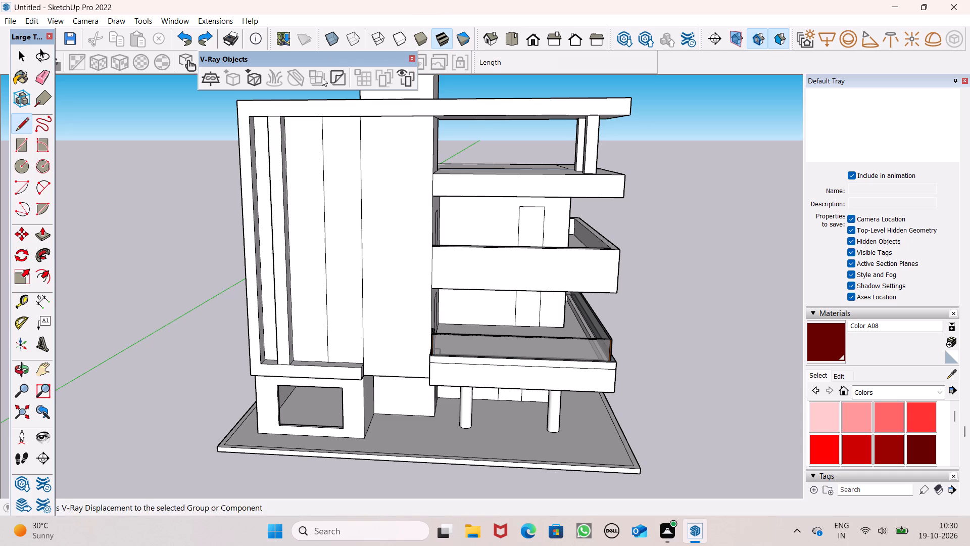
{"action": "scroll", "coordinate": [369, 163], "scroll_direction": "up", "scroll_amount": 1}
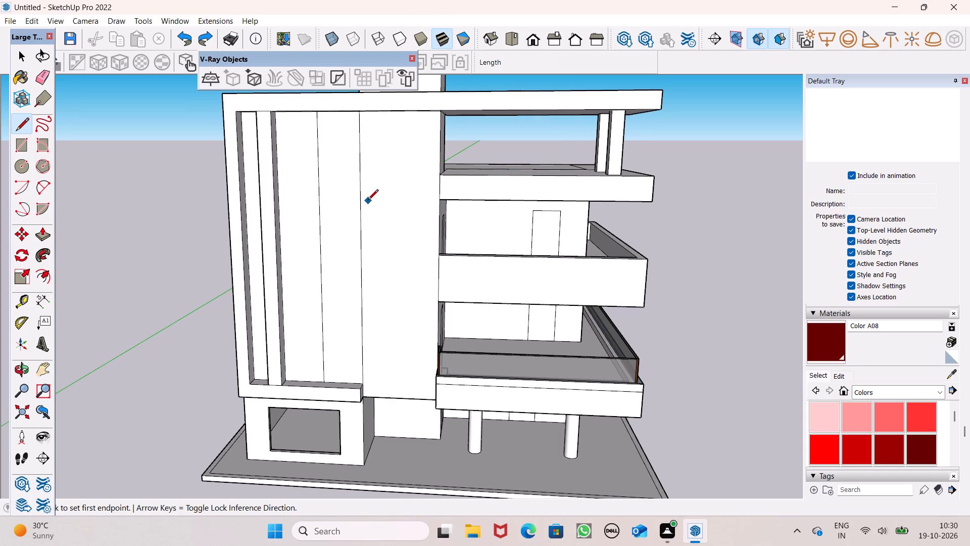
{"action": "scroll", "coordinate": [368, 228], "scroll_direction": "up", "scroll_amount": 1}
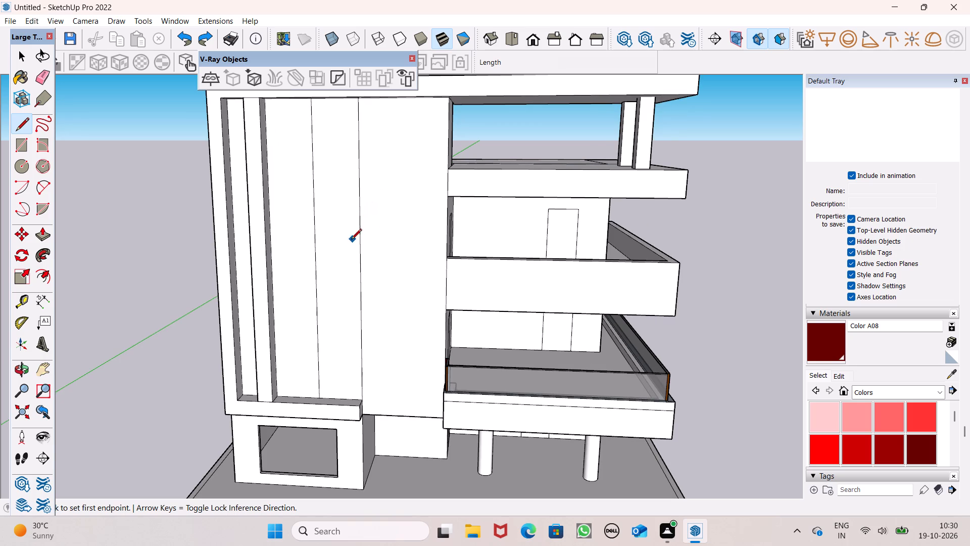
{"action": "scroll", "coordinate": [330, 205], "scroll_direction": "down", "scroll_amount": 2}
{"action": "scroll", "coordinate": [333, 169], "scroll_direction": "up", "scroll_amount": 4}
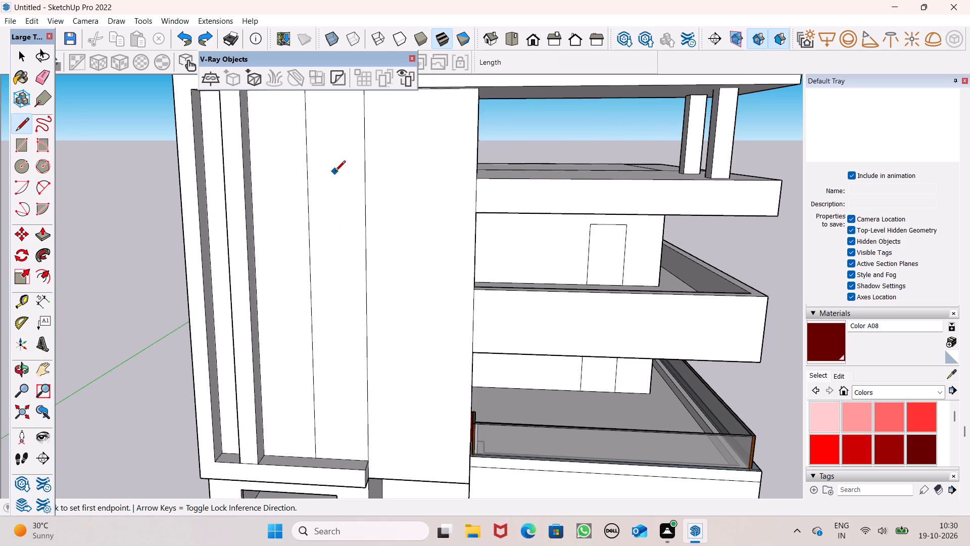
{"action": "scroll", "coordinate": [337, 194], "scroll_direction": "up", "scroll_amount": 2}
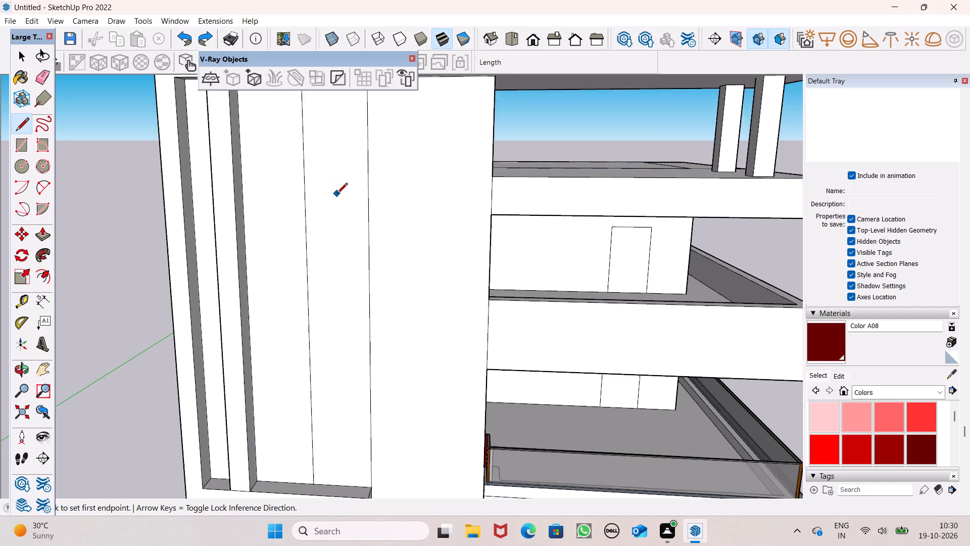
{"action": "scroll", "coordinate": [337, 194], "scroll_direction": "up", "scroll_amount": 1}
{"action": "scroll", "coordinate": [336, 226], "scroll_direction": "down", "scroll_amount": 6}
{"action": "scroll", "coordinate": [348, 176], "scroll_direction": "up", "scroll_amount": 7}
{"action": "scroll", "coordinate": [335, 216], "scroll_direction": "down", "scroll_amount": 1}
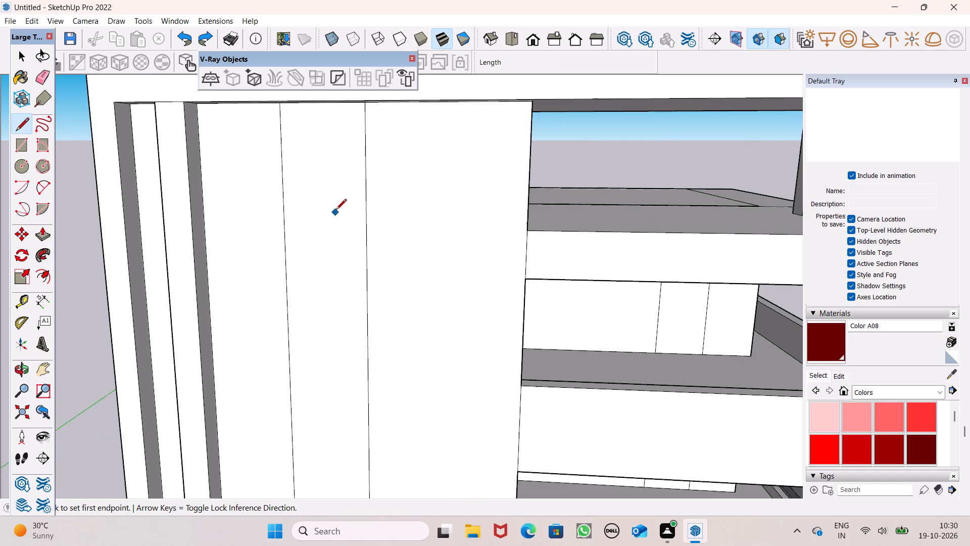
{"action": "scroll", "coordinate": [335, 215], "scroll_direction": "up", "scroll_amount": 5}
{"action": "scroll", "coordinate": [291, 252], "scroll_direction": "down", "scroll_amount": 9}
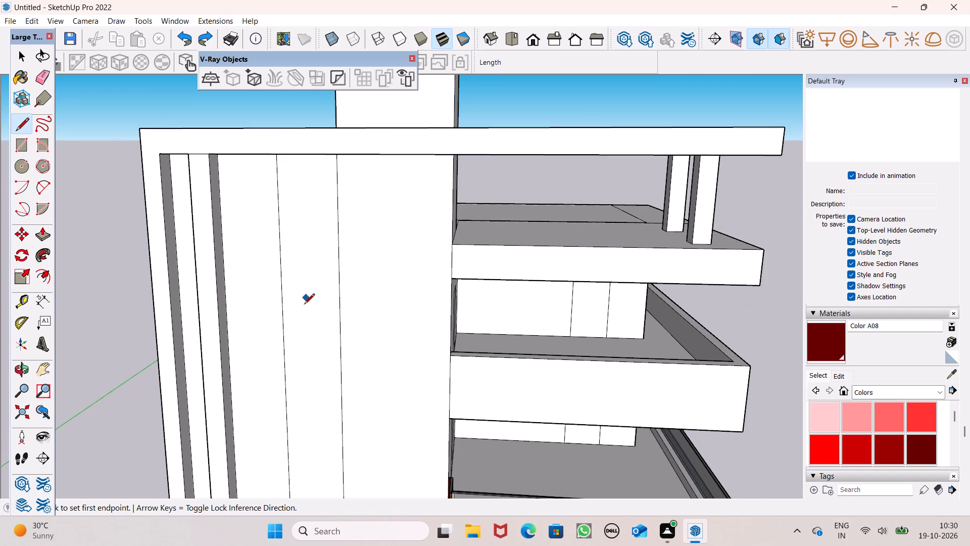
{"action": "scroll", "coordinate": [305, 304], "scroll_direction": "up", "scroll_amount": 1}
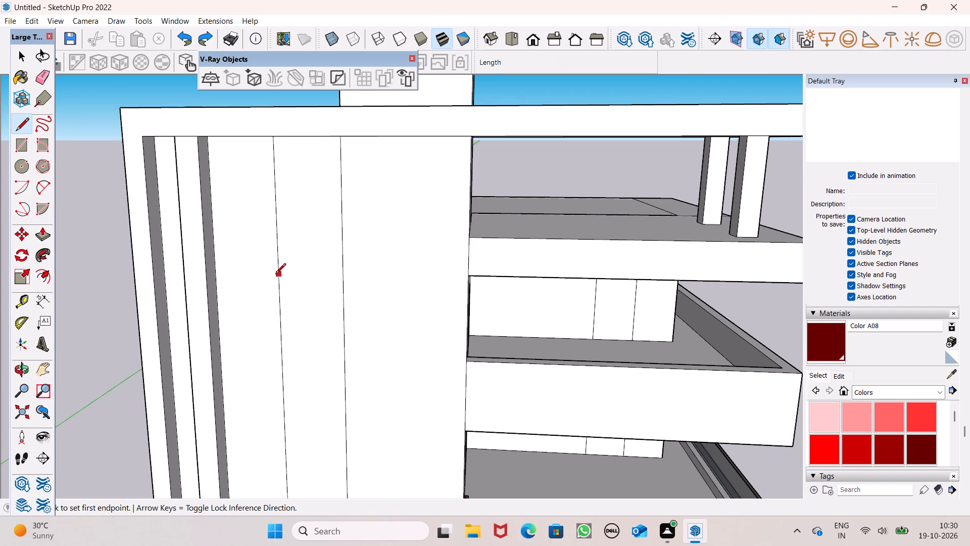
{"action": "left_click", "coordinate": [275, 275]}
{"action": "left_click_drag", "start_coordinate": [340, 269], "coordinate": [349, 269]}
Draw a second horizontal line across the same strip a short distance below the first, marking off a narrow band.
{"action": "scroll", "coordinate": [371, 143], "scroll_direction": "down", "scroll_amount": 4}
{"action": "scroll", "coordinate": [345, 268], "scroll_direction": "down", "scroll_amount": 1}
{"action": "scroll", "coordinate": [344, 273], "scroll_direction": "up", "scroll_amount": 2}
{"action": "scroll", "coordinate": [345, 314], "scroll_direction": "up", "scroll_amount": 5}
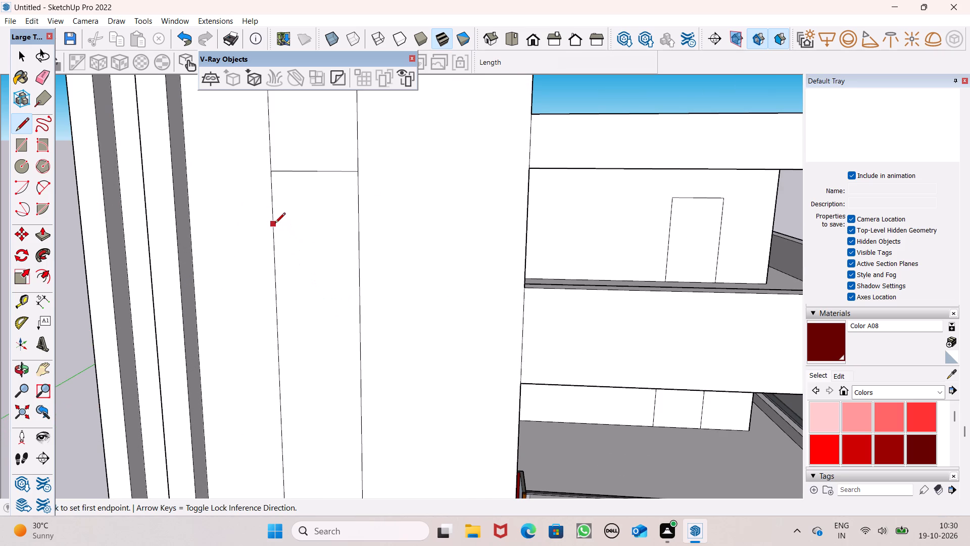
{"action": "left_click", "coordinate": [274, 217]}
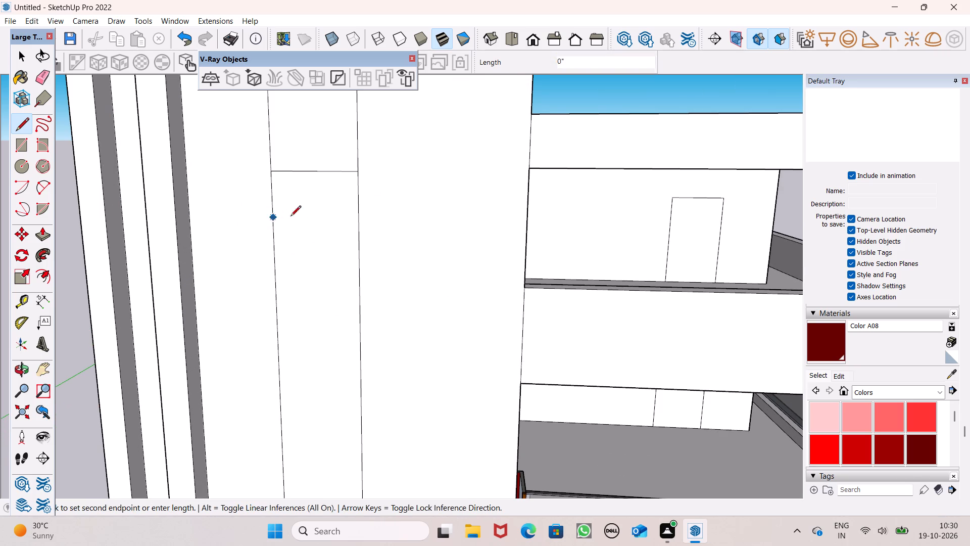
{"action": "left_click", "coordinate": [355, 215]}
Draw a third horizontal line about 5' 3 5/16" long across the strip, about midway between the narrow band and the bottom ledge.
{"action": "scroll", "coordinate": [385, 136], "scroll_direction": "down", "scroll_amount": 5}
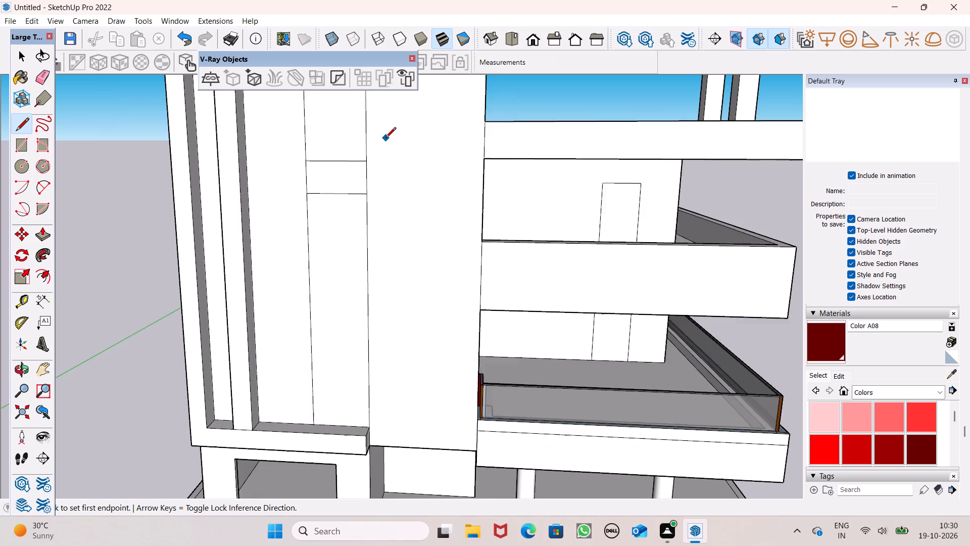
{"action": "scroll", "coordinate": [385, 139], "scroll_direction": "down", "scroll_amount": 1}
{"action": "scroll", "coordinate": [396, 311], "scroll_direction": "up", "scroll_amount": 4}
{"action": "scroll", "coordinate": [312, 234], "scroll_direction": "down", "scroll_amount": 9}
{"action": "scroll", "coordinate": [330, 204], "scroll_direction": "up", "scroll_amount": 7}
{"action": "scroll", "coordinate": [278, 369], "scroll_direction": "up", "scroll_amount": 4}
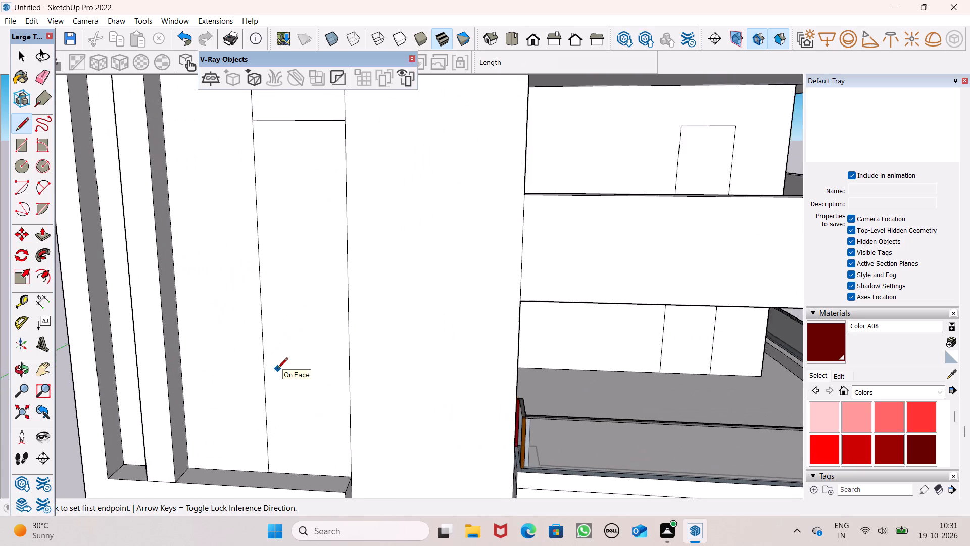
{"action": "scroll", "coordinate": [259, 275], "scroll_direction": "down", "scroll_amount": 2}
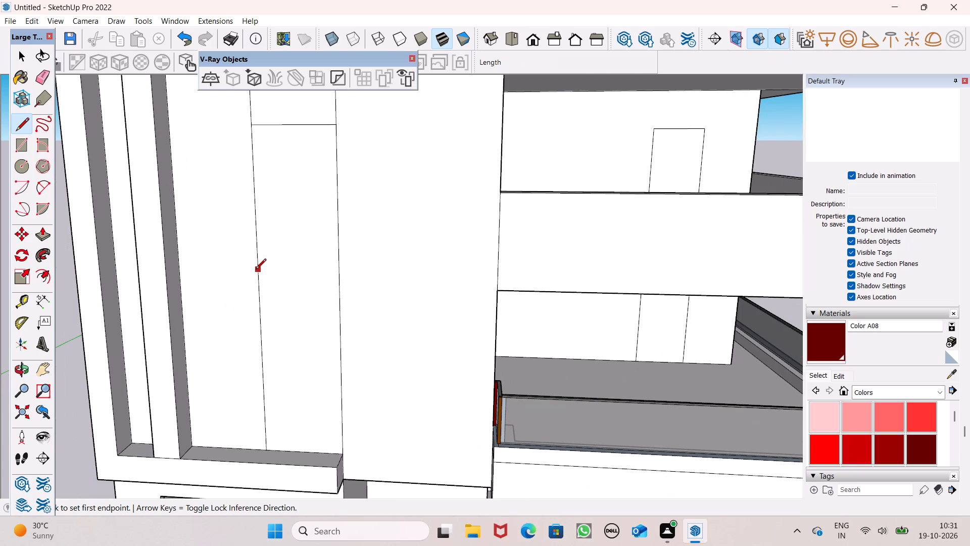
{"action": "left_click", "coordinate": [256, 271]}
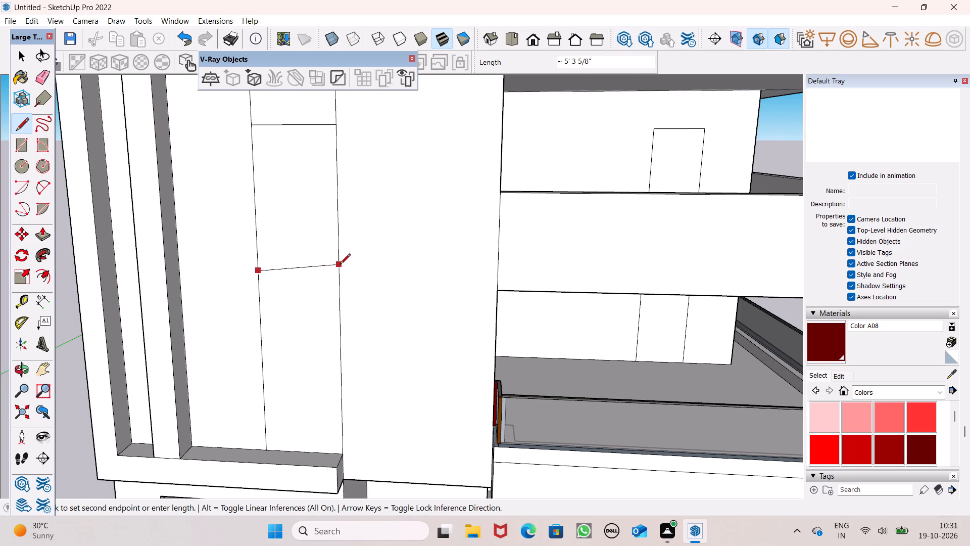
{"action": "left_click", "coordinate": [340, 268]}
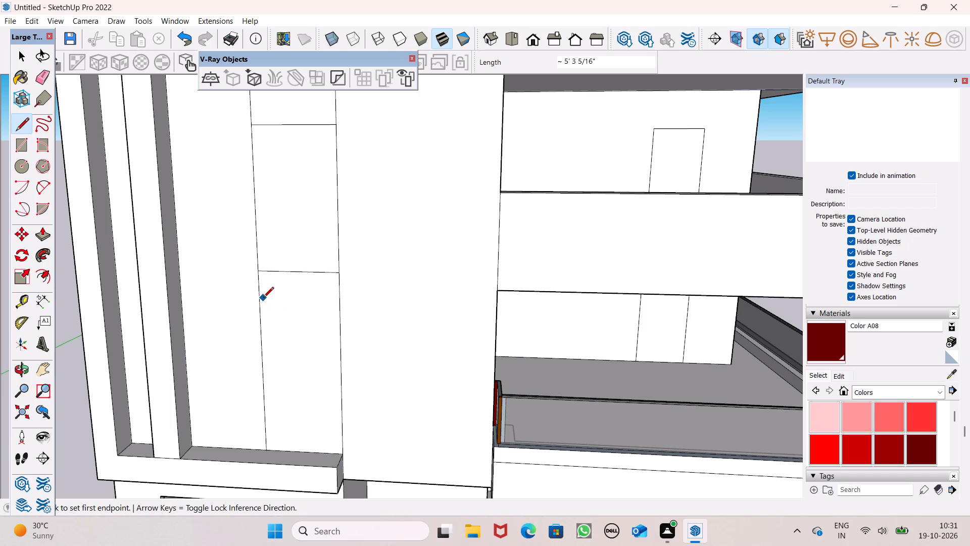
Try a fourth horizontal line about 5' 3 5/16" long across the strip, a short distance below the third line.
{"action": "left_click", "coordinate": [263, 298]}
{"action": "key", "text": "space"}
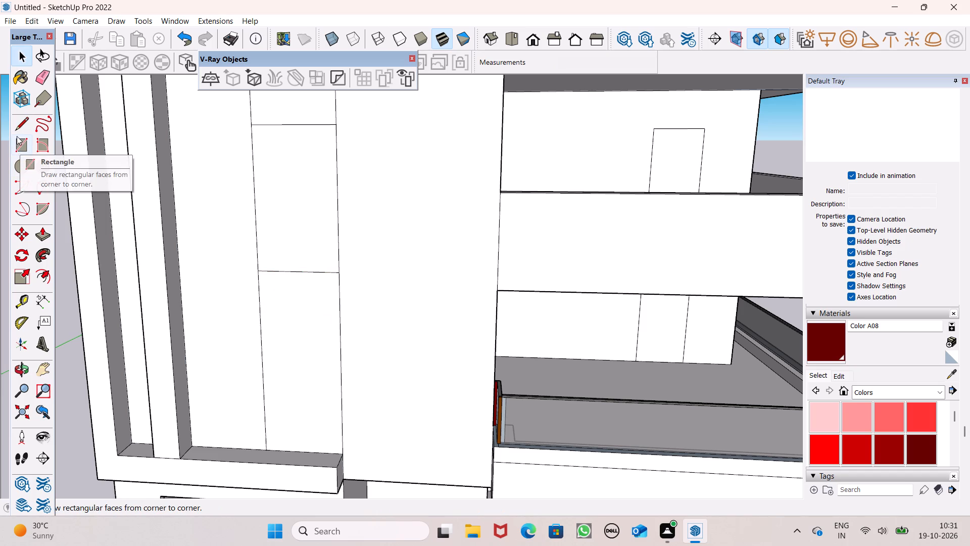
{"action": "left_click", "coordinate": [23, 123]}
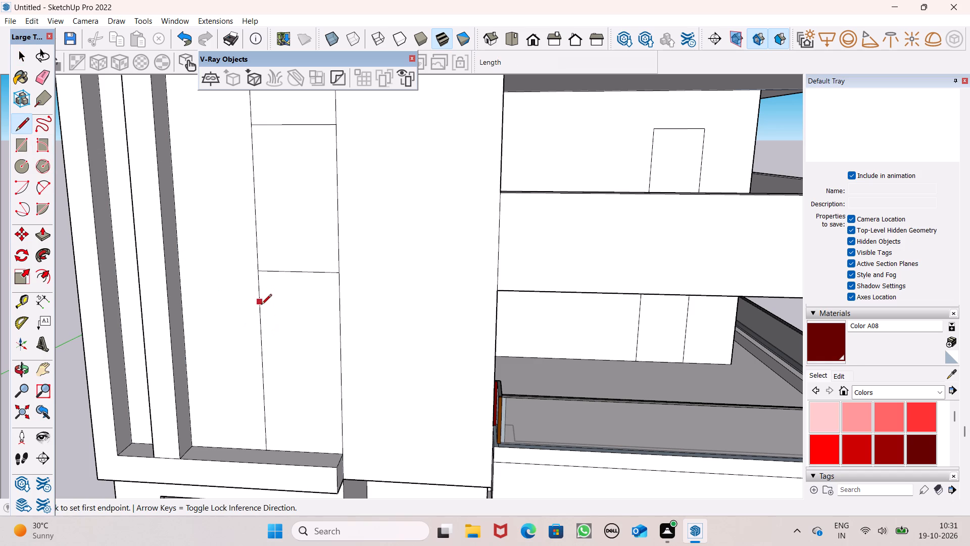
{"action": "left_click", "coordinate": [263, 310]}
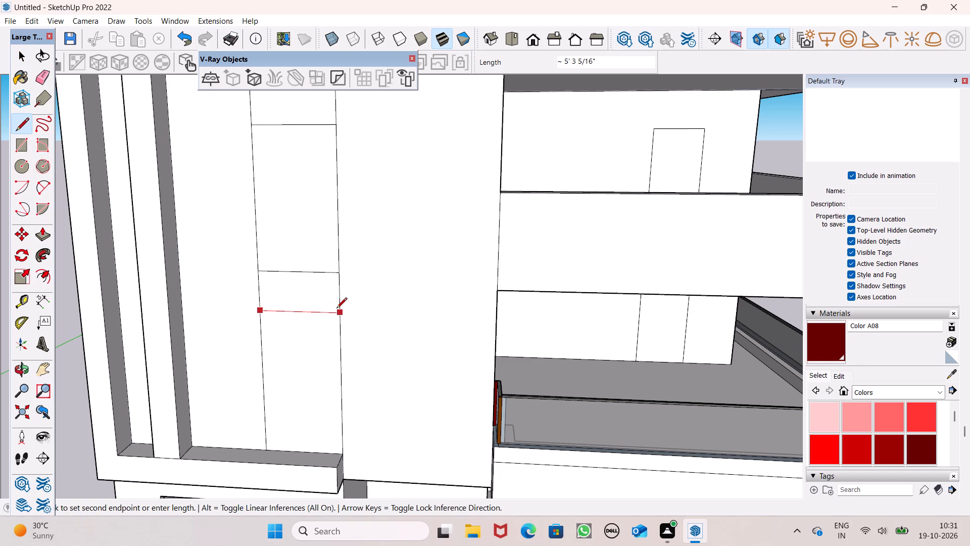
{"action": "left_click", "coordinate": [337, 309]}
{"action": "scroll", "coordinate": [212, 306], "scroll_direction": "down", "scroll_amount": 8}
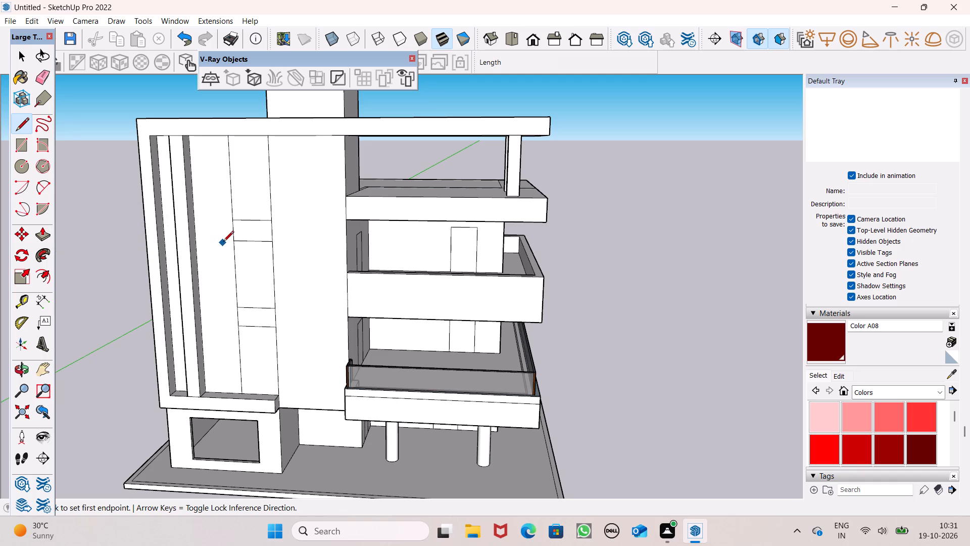
Undo the last three horizontal lines, keeping only the uppermost line across the strip.
{"action": "key", "text": "ctrl+z"}
{"action": "key", "text": "ctrl+z"}
{"action": "key", "text": "ctrl+z"}
Draw a horizontal line about 5' 3 5/16" long across the strip just below the uppermost line, marking off a thin band.
{"action": "scroll", "coordinate": [194, 243], "scroll_direction": "up", "scroll_amount": 6}
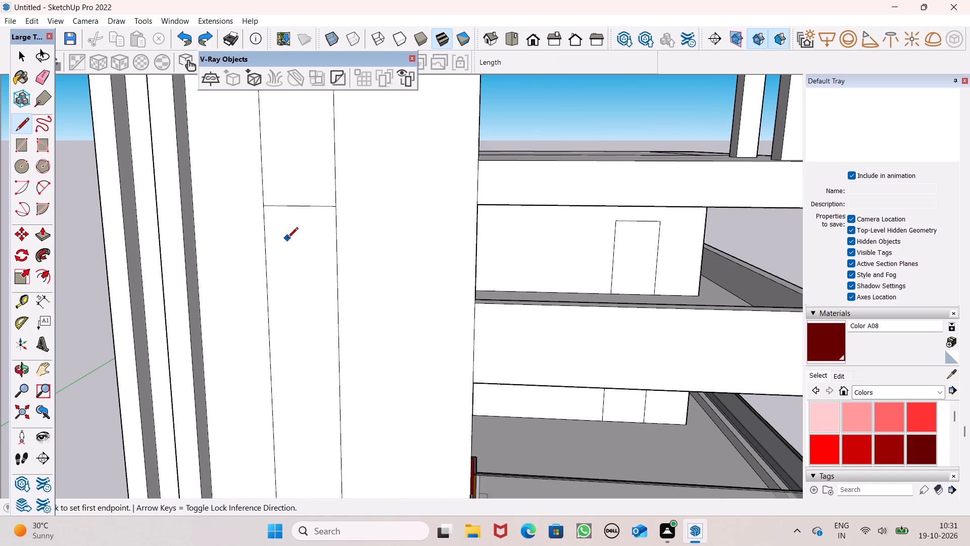
{"action": "scroll", "coordinate": [285, 229], "scroll_direction": "up", "scroll_amount": 8}
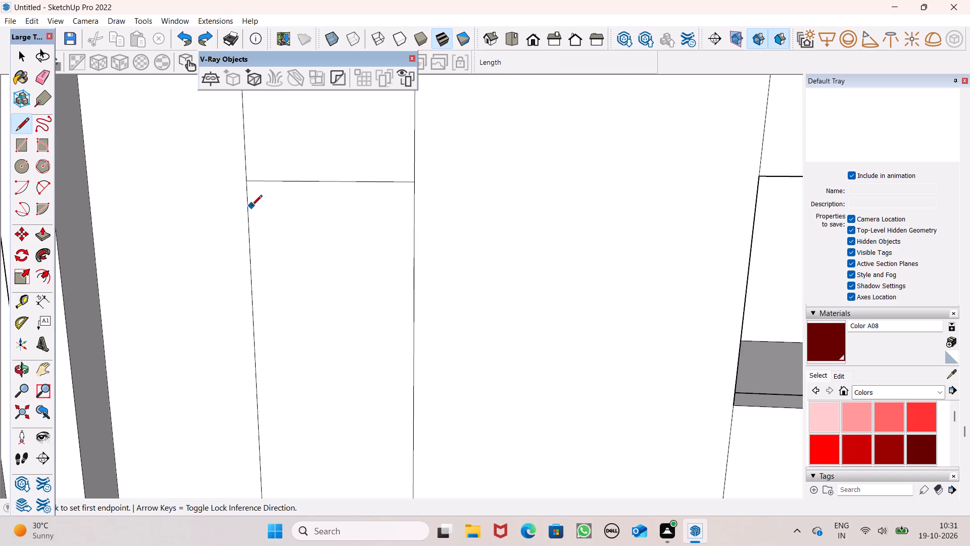
{"action": "left_click", "coordinate": [245, 206]}
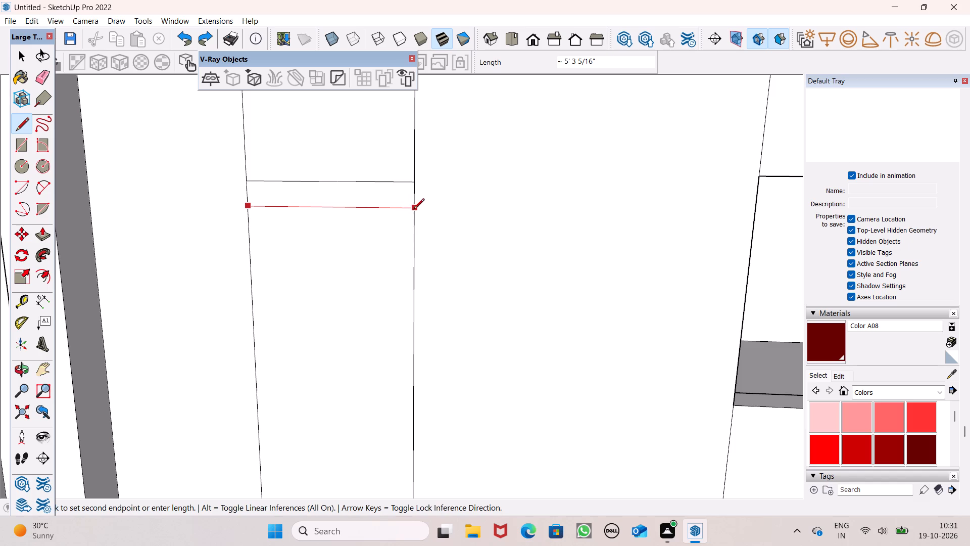
{"action": "left_click", "coordinate": [414, 209]}
Draw two closely spaced horizontal lines across the strip, about midway between the upper band and the bottom ledge, forming a second thin band.
{"action": "scroll", "coordinate": [413, 159], "scroll_direction": "down", "scroll_amount": 6}
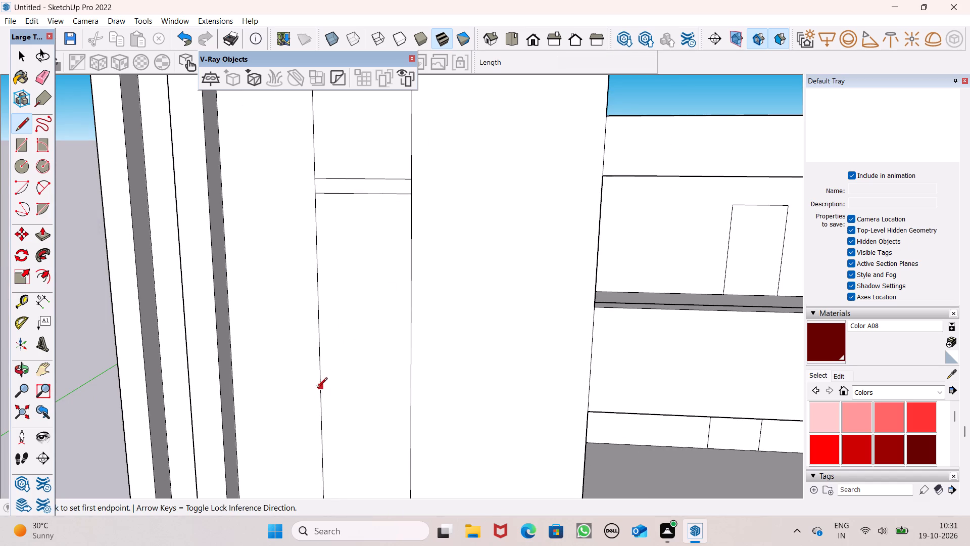
{"action": "scroll", "coordinate": [365, 218], "scroll_direction": "down", "scroll_amount": 6}
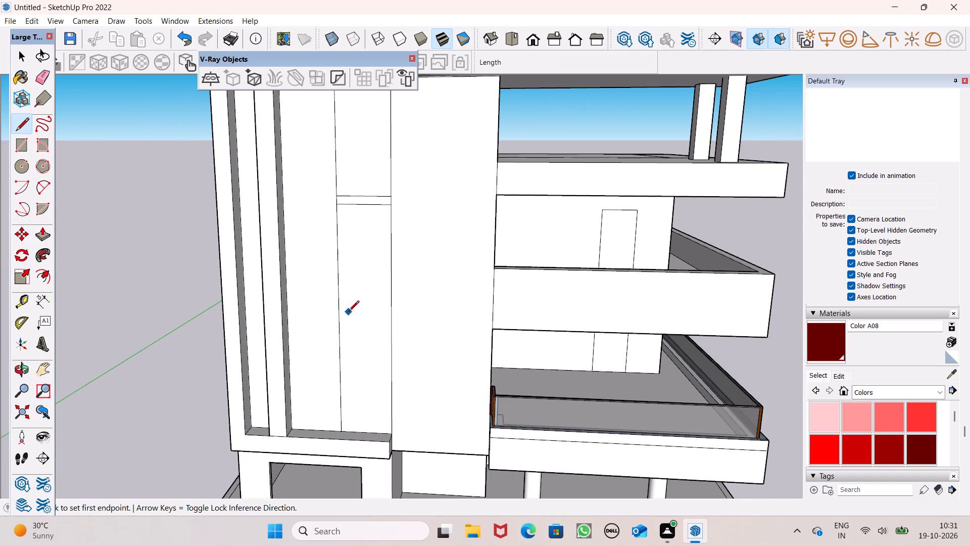
{"action": "scroll", "coordinate": [349, 309], "scroll_direction": "up", "scroll_amount": 2}
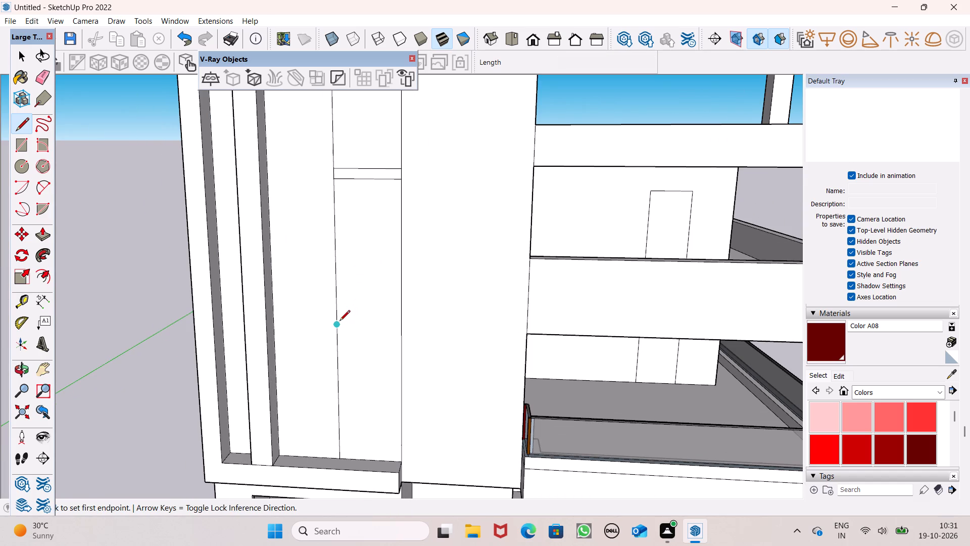
{"action": "left_click", "coordinate": [338, 322]}
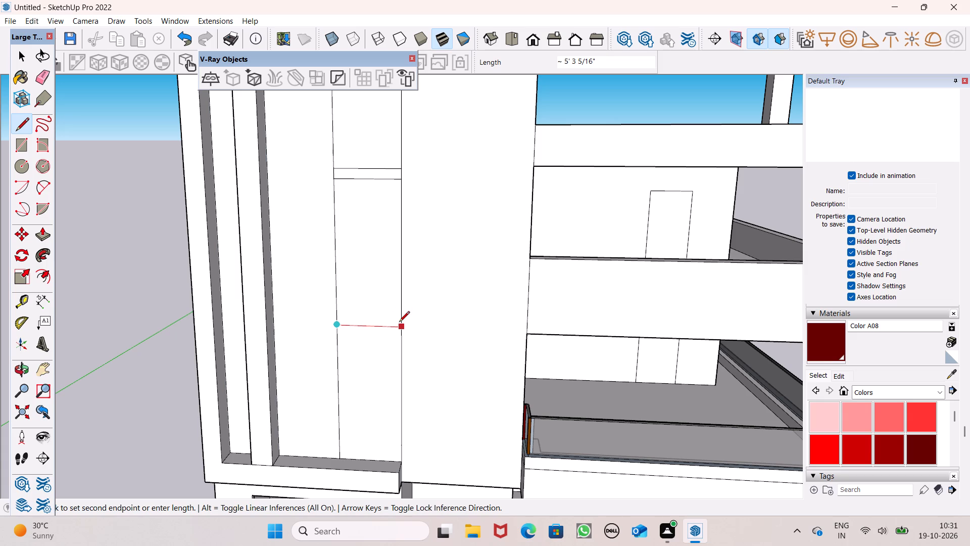
{"action": "left_click", "coordinate": [399, 324]}
{"action": "scroll", "coordinate": [365, 343], "scroll_direction": "up", "scroll_amount": 8}
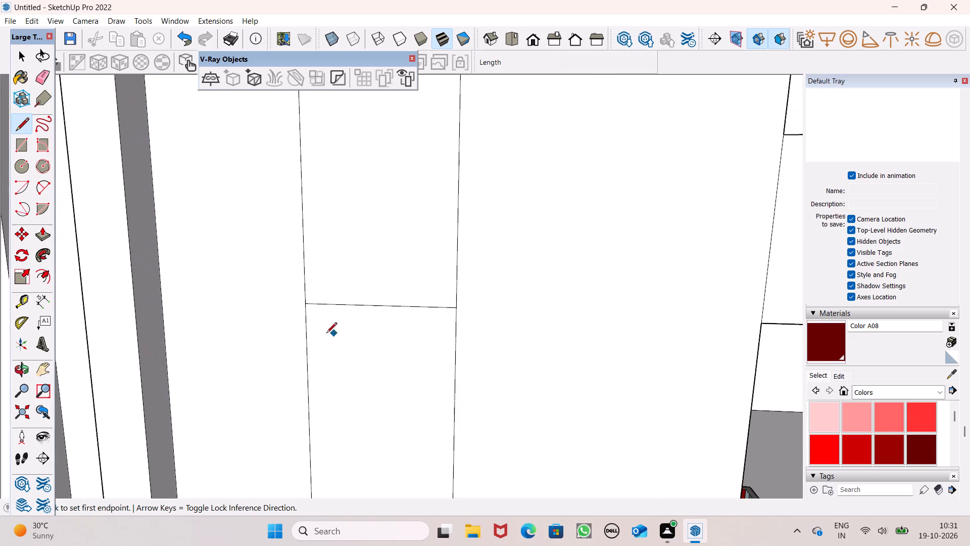
{"action": "scroll", "coordinate": [326, 334], "scroll_direction": "up", "scroll_amount": 3}
{"action": "left_click_drag", "start_coordinate": [301, 323], "coordinate": [325, 328]}
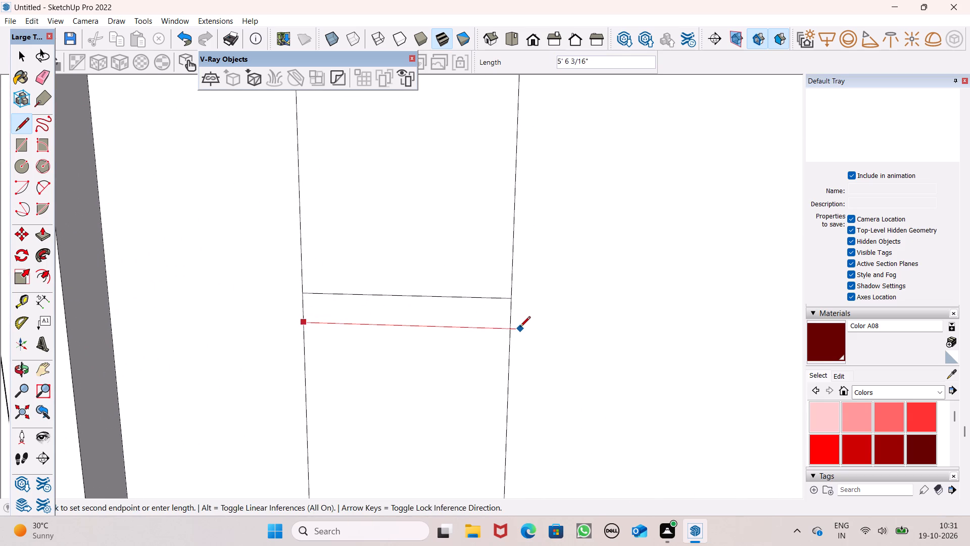
{"action": "left_click", "coordinate": [510, 328]}
{"action": "scroll", "coordinate": [514, 362], "scroll_direction": "down", "scroll_amount": 8}
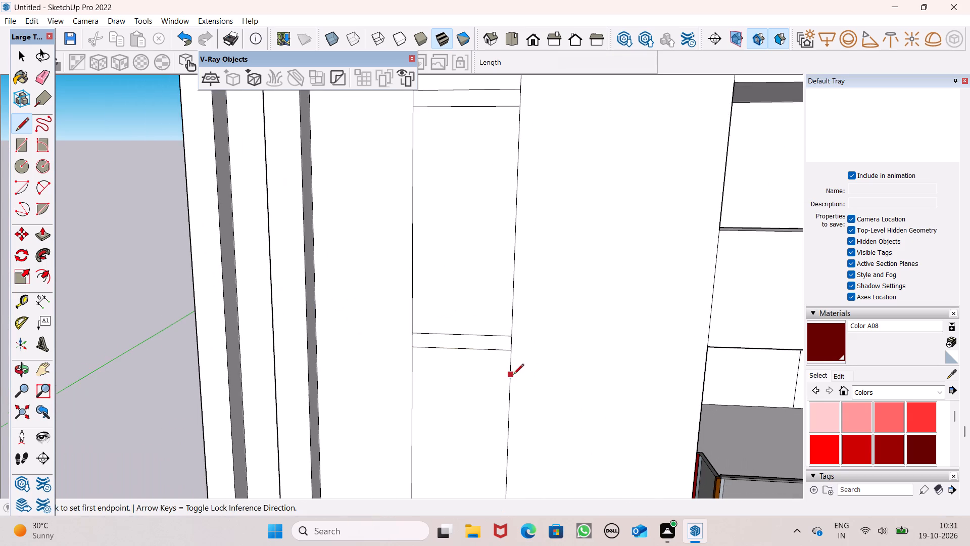
{"action": "key", "text": "space"}
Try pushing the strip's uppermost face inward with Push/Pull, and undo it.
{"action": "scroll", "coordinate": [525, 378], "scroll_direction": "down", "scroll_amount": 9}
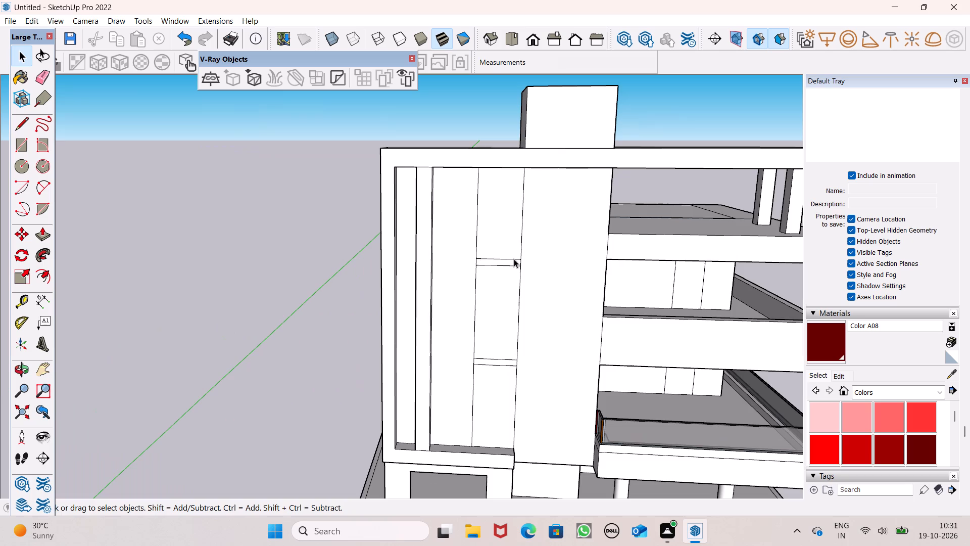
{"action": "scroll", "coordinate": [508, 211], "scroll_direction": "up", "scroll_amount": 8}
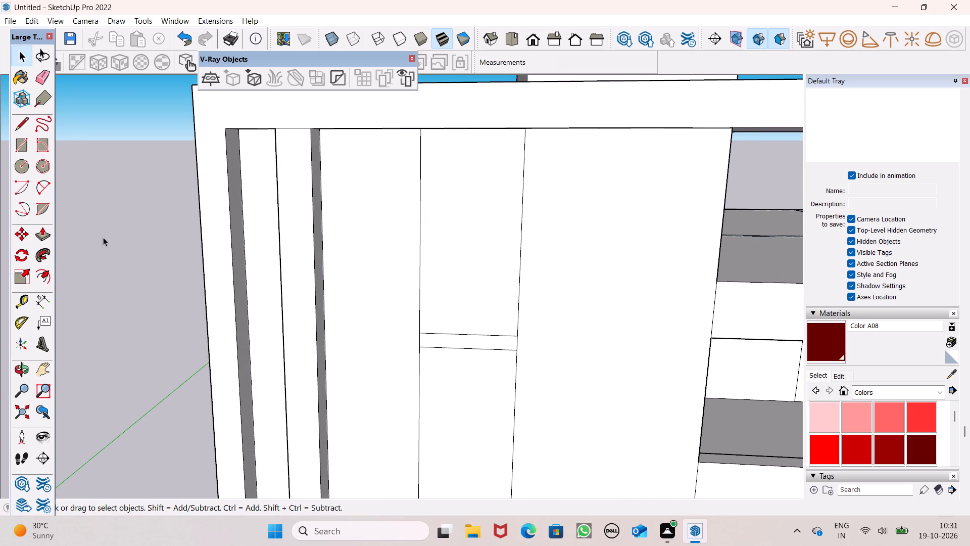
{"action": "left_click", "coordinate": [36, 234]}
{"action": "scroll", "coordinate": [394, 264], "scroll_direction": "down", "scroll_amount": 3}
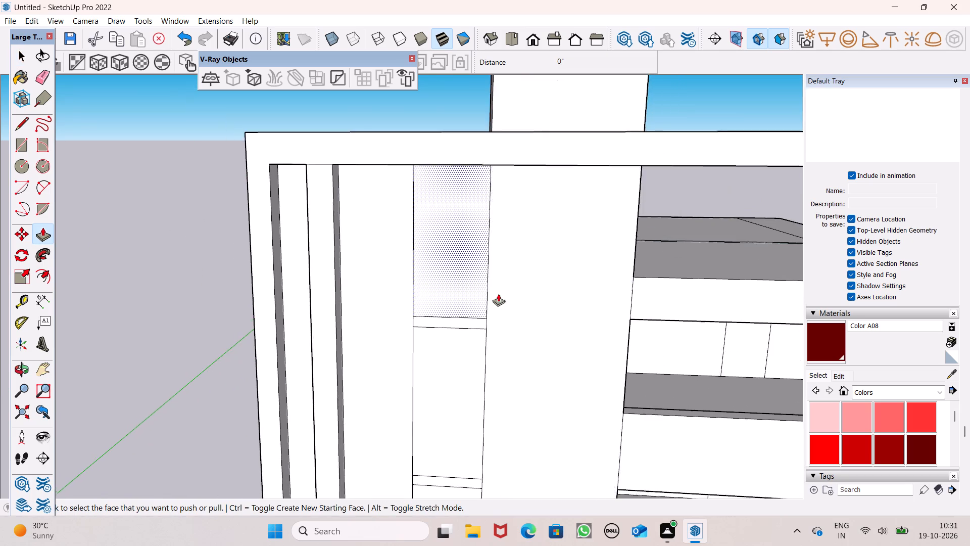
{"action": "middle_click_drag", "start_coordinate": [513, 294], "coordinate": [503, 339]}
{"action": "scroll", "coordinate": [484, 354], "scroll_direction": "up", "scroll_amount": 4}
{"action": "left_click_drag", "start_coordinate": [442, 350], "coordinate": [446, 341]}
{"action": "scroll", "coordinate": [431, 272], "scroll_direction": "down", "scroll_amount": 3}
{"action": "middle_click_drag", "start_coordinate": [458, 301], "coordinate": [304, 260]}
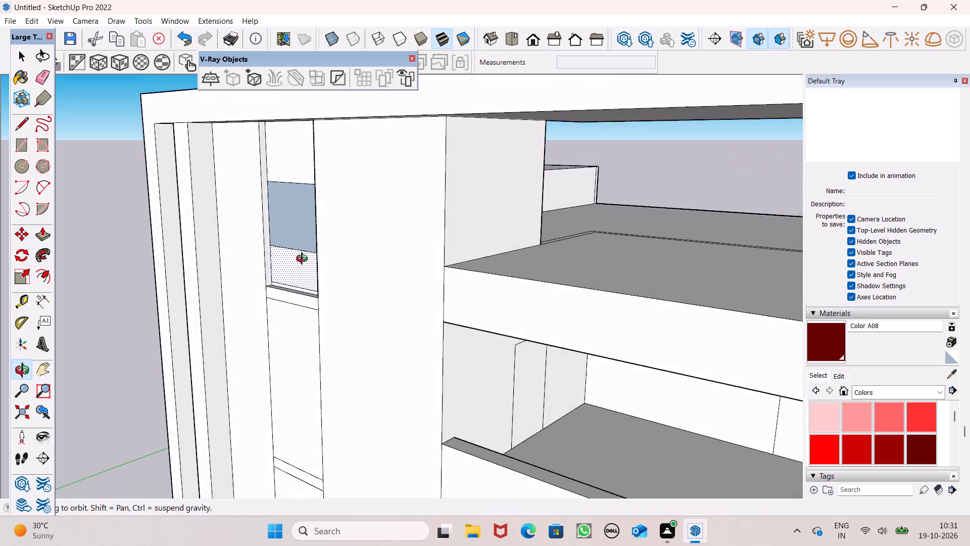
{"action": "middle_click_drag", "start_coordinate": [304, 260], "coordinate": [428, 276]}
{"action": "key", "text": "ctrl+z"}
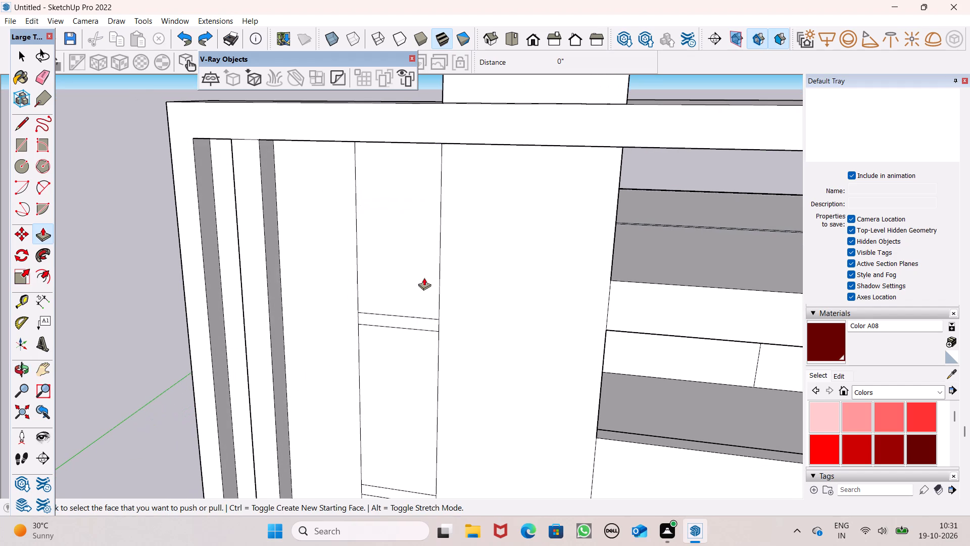
Push the strip's uppermost face, above the upper band, inward 3 3/4".
{"action": "left_click", "coordinate": [405, 286]}
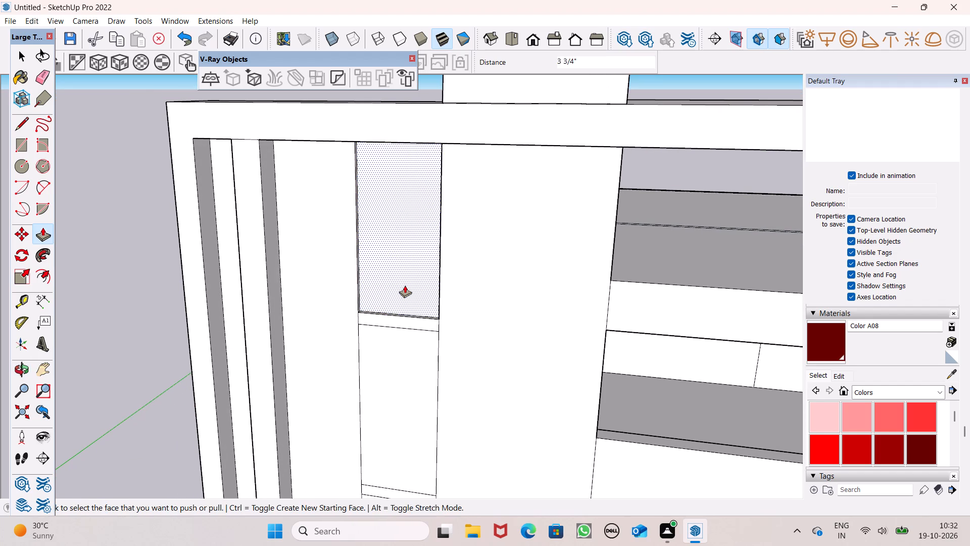
{"action": "middle_click_drag", "start_coordinate": [426, 287], "coordinate": [346, 327]}
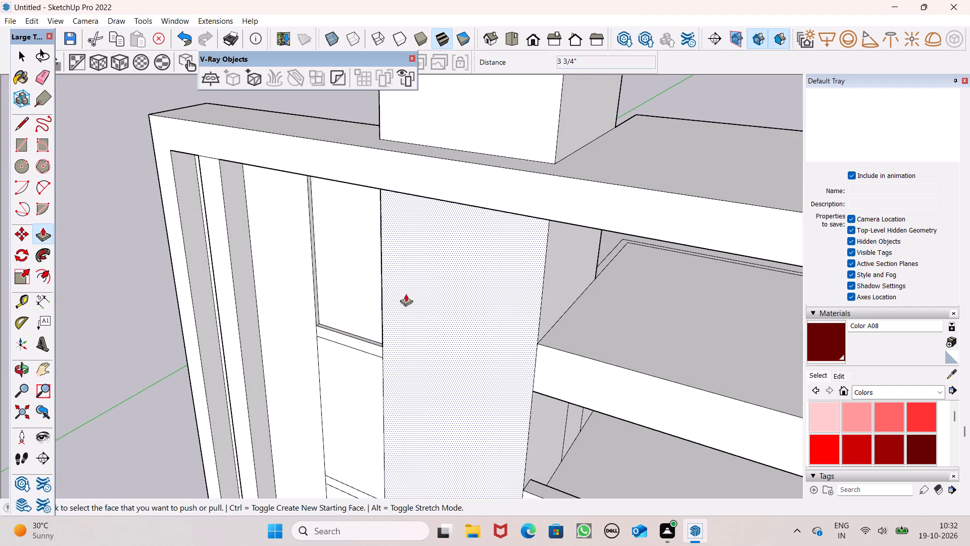
{"action": "middle_click_drag", "start_coordinate": [406, 294], "coordinate": [496, 268]}
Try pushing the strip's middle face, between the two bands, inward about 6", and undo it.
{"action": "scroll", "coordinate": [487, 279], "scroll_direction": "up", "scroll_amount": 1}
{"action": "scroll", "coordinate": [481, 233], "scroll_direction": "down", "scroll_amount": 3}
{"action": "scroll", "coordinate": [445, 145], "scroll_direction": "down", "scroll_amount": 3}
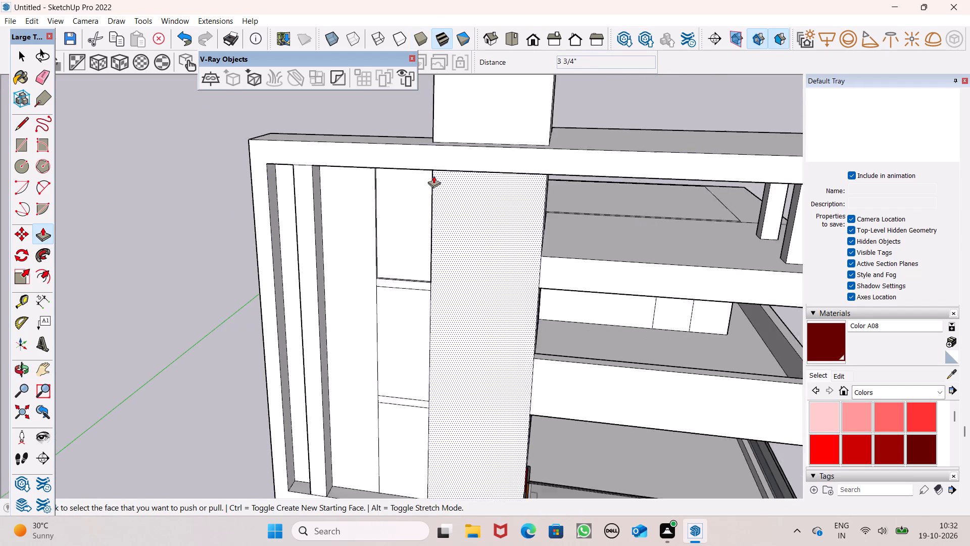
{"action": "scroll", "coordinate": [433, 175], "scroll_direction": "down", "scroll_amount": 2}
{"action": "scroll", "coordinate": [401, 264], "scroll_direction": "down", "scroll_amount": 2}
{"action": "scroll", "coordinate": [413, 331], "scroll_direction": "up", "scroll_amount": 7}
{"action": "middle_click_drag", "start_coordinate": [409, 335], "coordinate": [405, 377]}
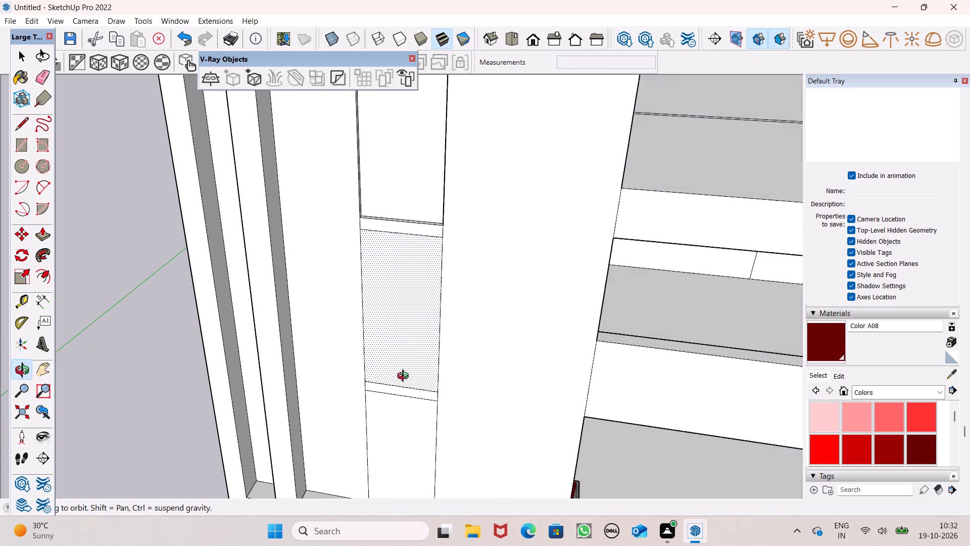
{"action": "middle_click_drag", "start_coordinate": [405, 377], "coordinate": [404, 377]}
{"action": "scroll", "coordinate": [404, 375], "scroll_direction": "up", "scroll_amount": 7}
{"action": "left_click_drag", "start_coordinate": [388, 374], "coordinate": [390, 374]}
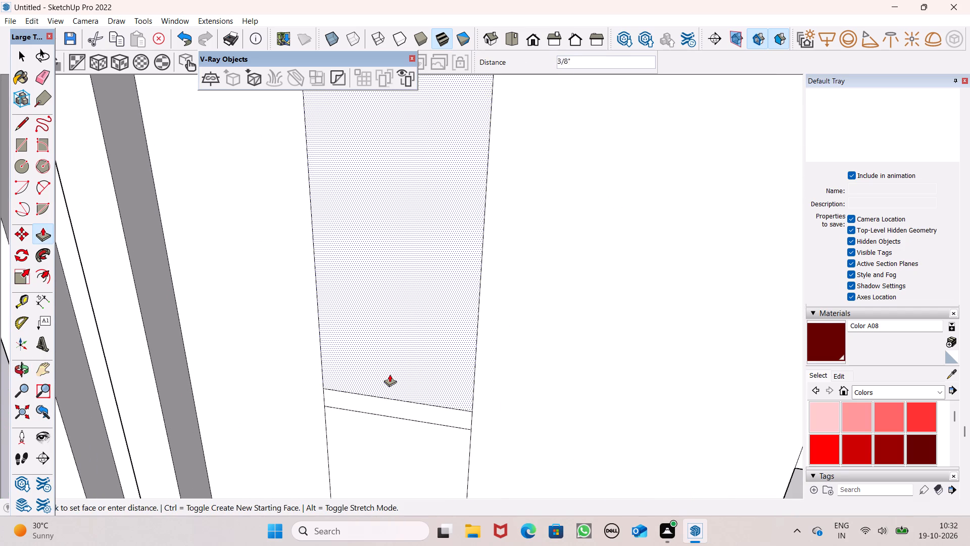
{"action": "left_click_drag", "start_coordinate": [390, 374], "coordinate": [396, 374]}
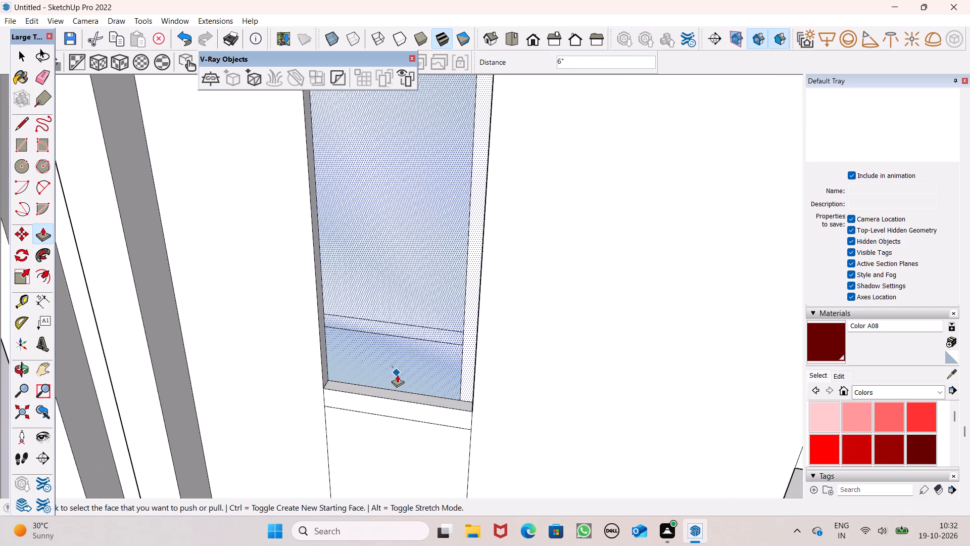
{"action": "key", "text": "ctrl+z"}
Push the strip's middle face, between the two thin bands, slightly inward to form a shallow recess.
{"action": "left_click_drag", "start_coordinate": [397, 381], "coordinate": [401, 375]}
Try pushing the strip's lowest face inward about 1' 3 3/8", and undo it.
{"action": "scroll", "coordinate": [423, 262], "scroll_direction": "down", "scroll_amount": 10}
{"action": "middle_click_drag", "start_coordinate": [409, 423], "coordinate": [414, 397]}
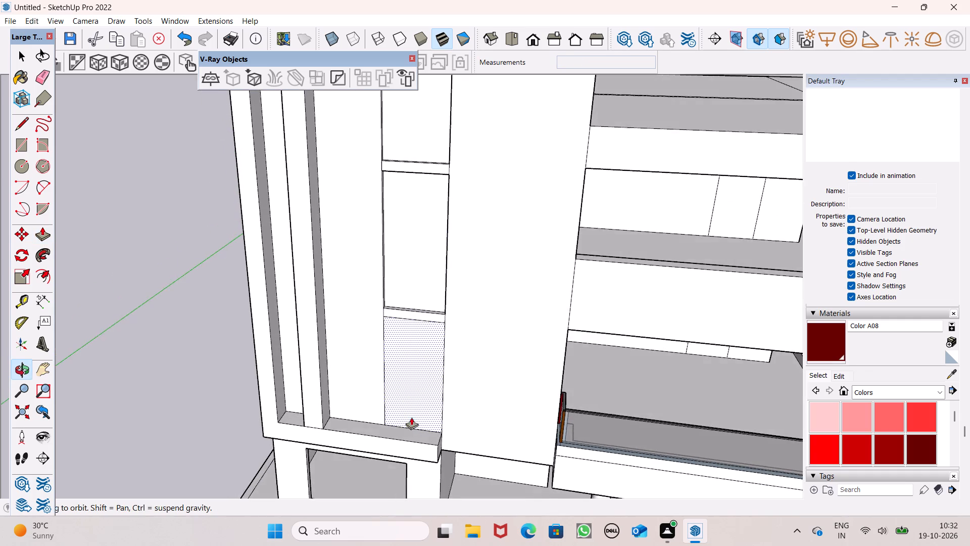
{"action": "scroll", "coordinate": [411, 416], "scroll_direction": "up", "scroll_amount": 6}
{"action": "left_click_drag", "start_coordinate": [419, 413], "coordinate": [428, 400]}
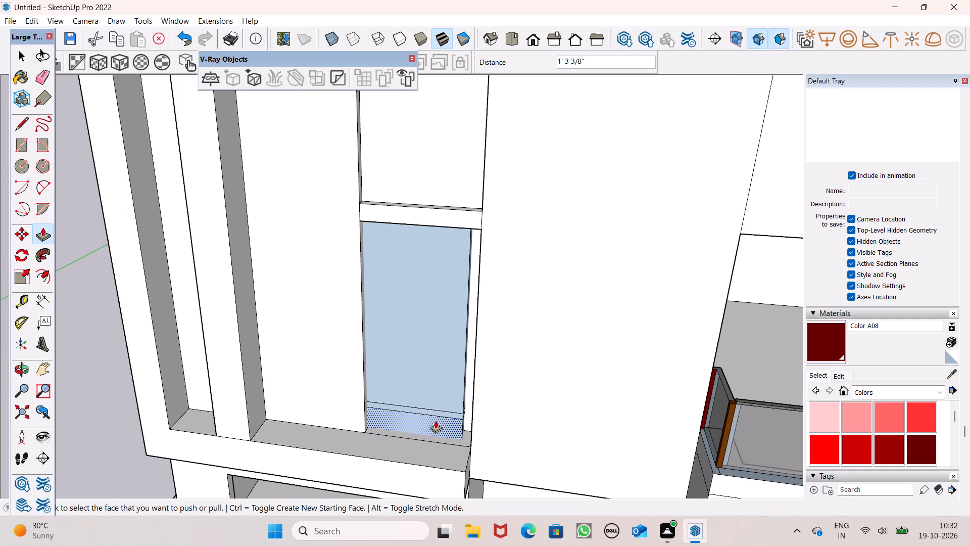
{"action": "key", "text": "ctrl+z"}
Push the strip's lowest face, between the lower band and the bottom ledge, inward to form a shallow recess.
{"action": "scroll", "coordinate": [423, 433], "scroll_direction": "up", "scroll_amount": 5, "text": "ctrl"}
{"action": "left_click_drag", "start_coordinate": [421, 418], "coordinate": [426, 409]}
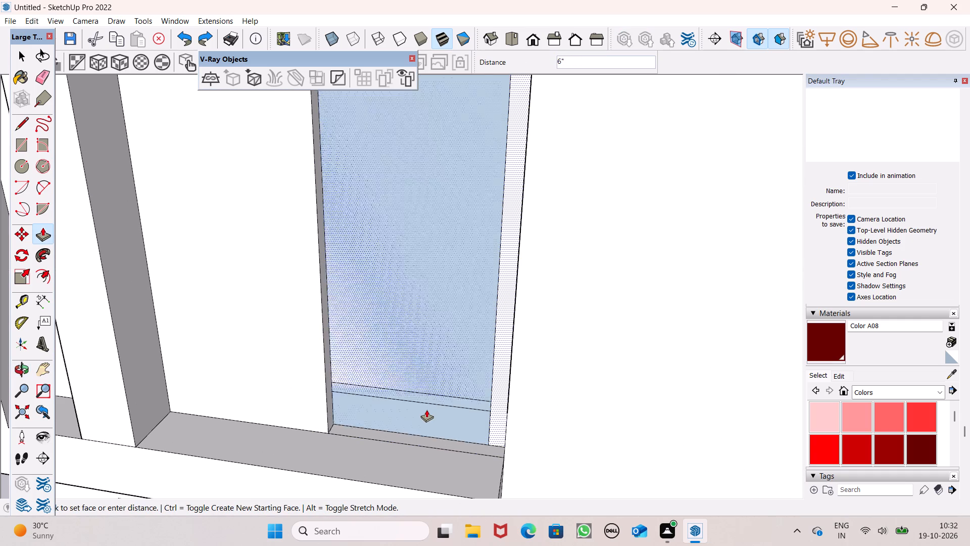
{"action": "left_click_drag", "start_coordinate": [426, 409], "coordinate": [425, 411]}
{"action": "key", "text": "space"}
Draw a thin horizontal band about 5' 3" wide and 3 3/4" high across the strip's lowest recessed face, near mid-height.
{"action": "scroll", "coordinate": [402, 375], "scroll_direction": "down", "scroll_amount": 7}
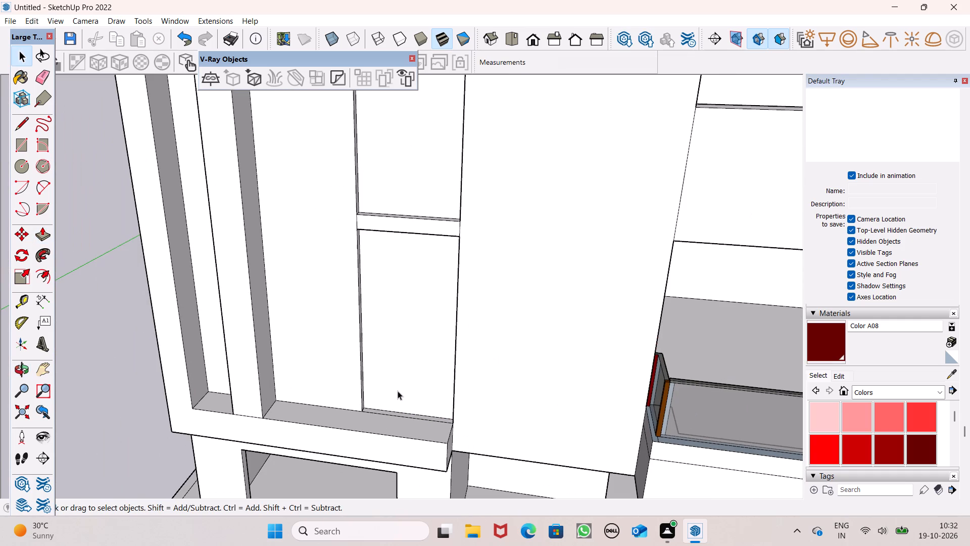
{"action": "left_click", "coordinate": [20, 158]}
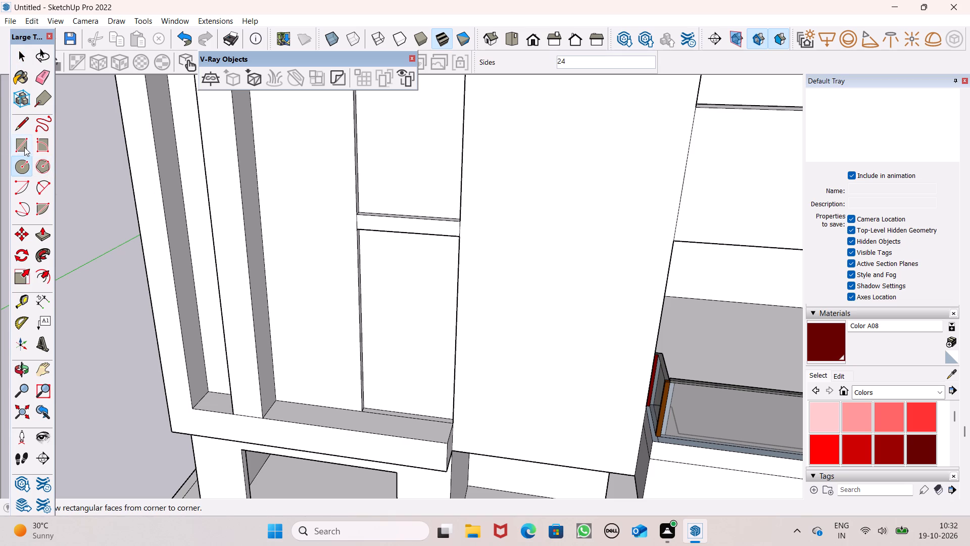
{"action": "left_click", "coordinate": [24, 147]}
{"action": "middle_click_drag", "start_coordinate": [273, 210], "coordinate": [292, 207]}
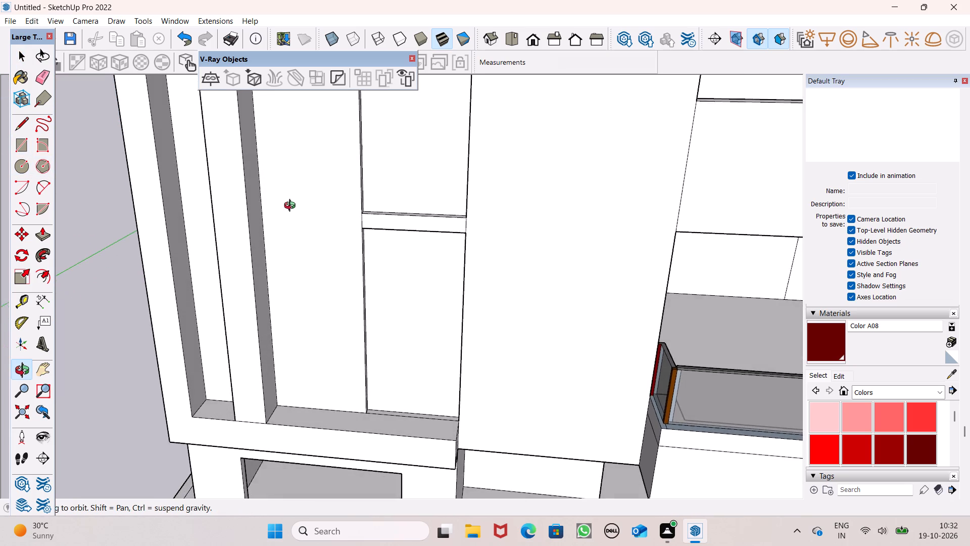
{"action": "middle_click_drag", "start_coordinate": [292, 207], "coordinate": [292, 207]}
{"action": "scroll", "coordinate": [446, 309], "scroll_direction": "up", "scroll_amount": 7}
{"action": "middle_click_drag", "start_coordinate": [457, 318], "coordinate": [384, 282]}
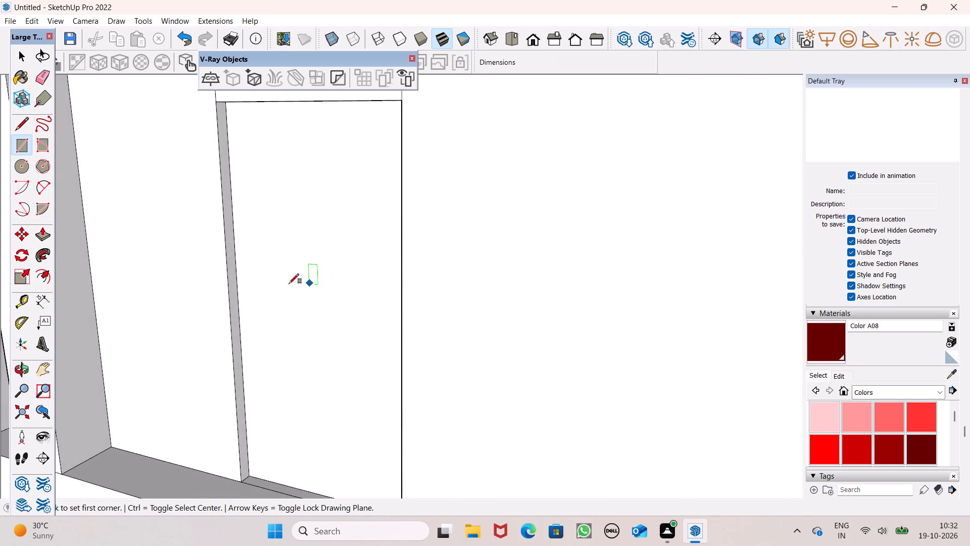
{"action": "left_click", "coordinate": [238, 281]}
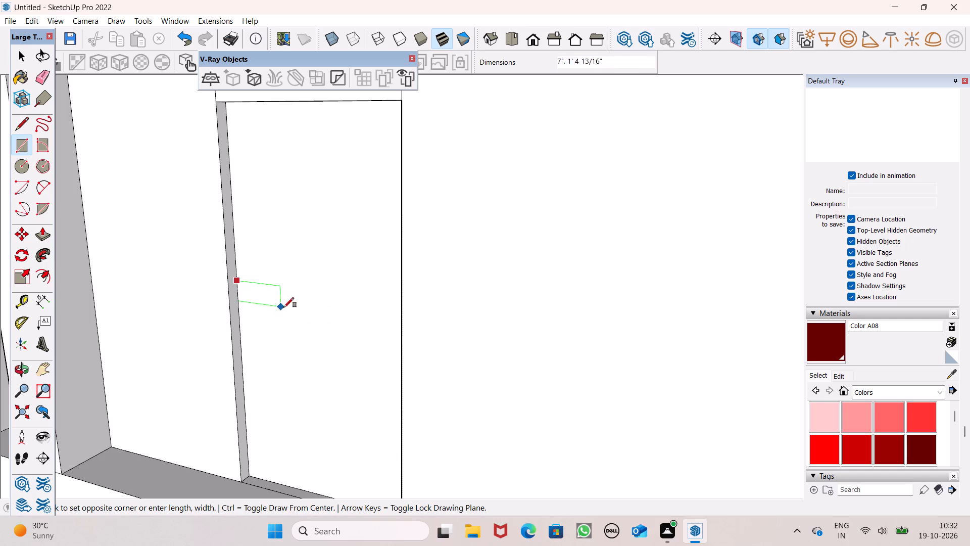
{"action": "middle_click_drag", "start_coordinate": [334, 327], "coordinate": [530, 348]}
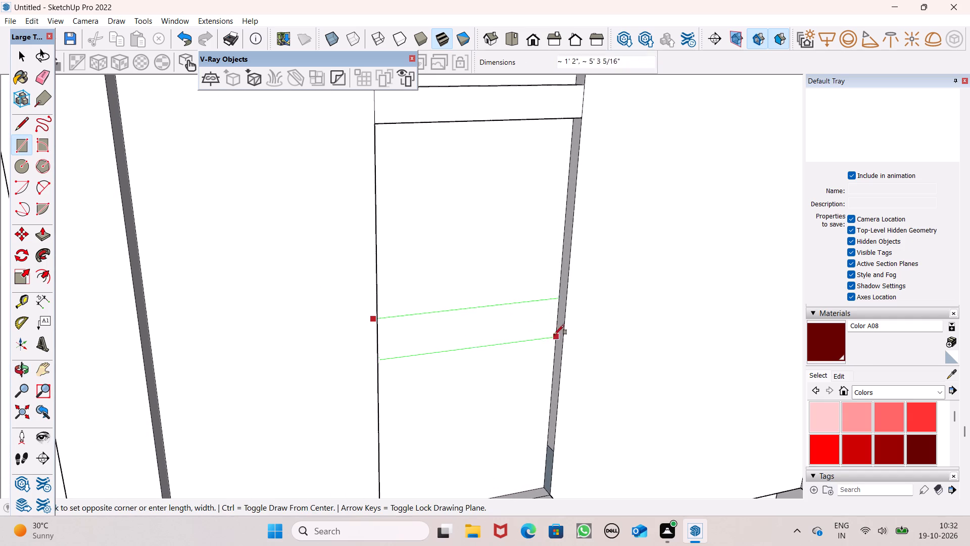
{"action": "scroll", "coordinate": [554, 321], "scroll_direction": "up", "scroll_amount": 8}
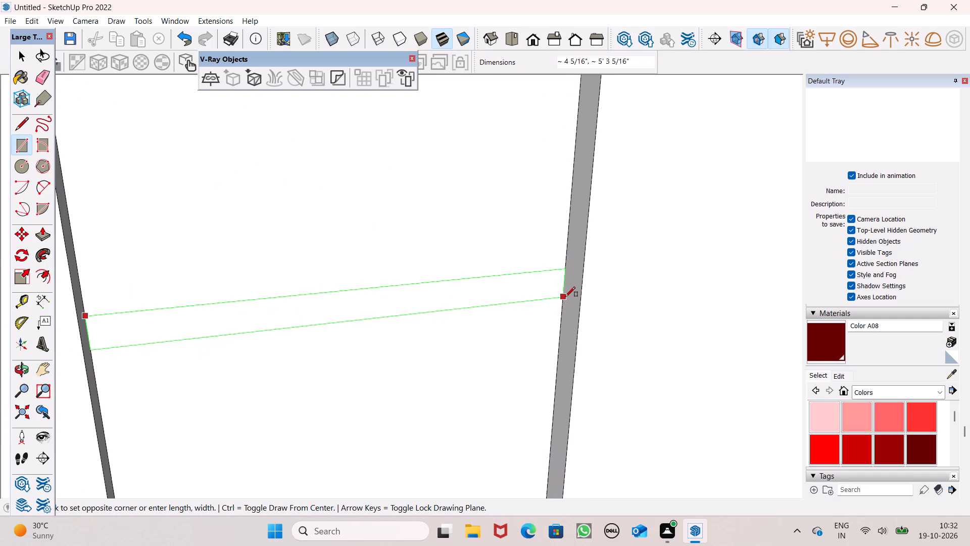
{"action": "scroll", "coordinate": [568, 293], "scroll_direction": "up", "scroll_amount": 6}
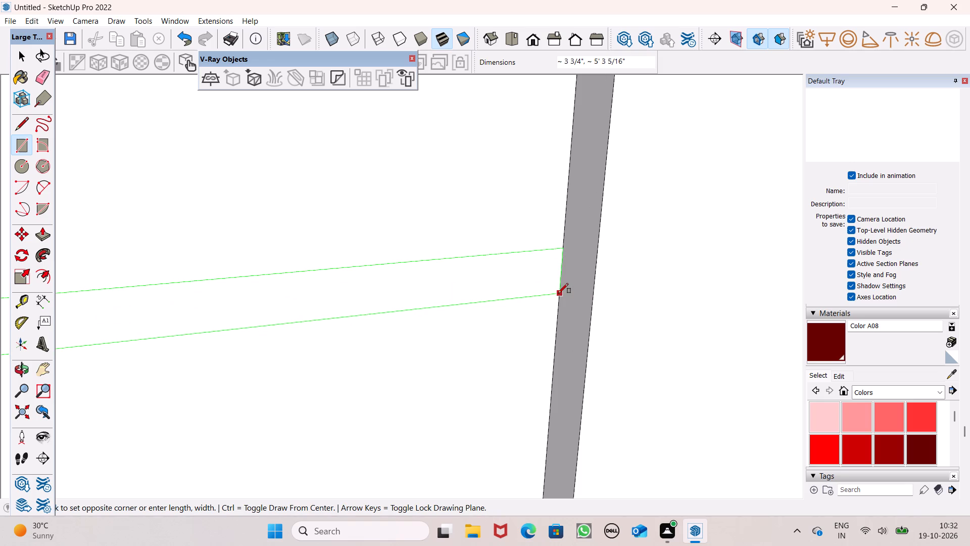
{"action": "left_click", "coordinate": [561, 285]}
{"action": "scroll", "coordinate": [474, 226], "scroll_direction": "down", "scroll_amount": 15}
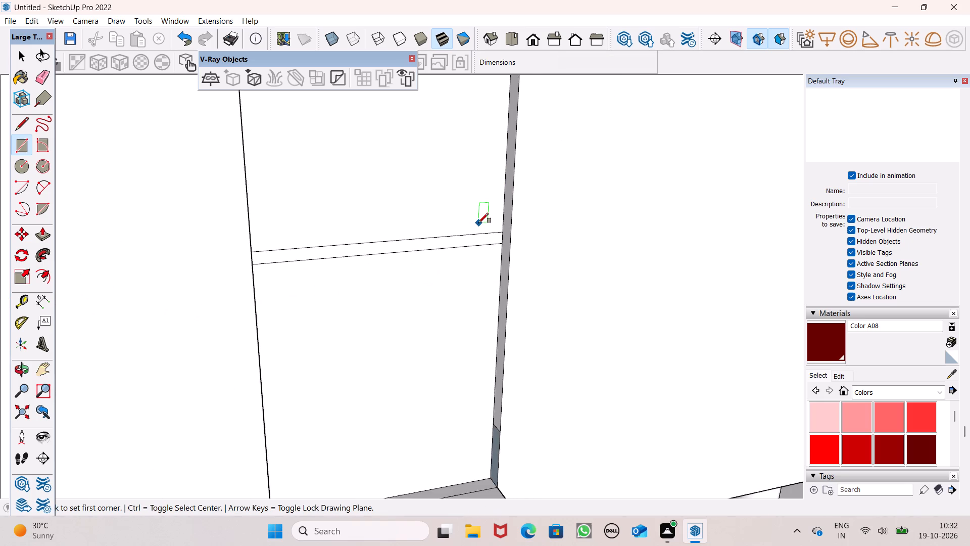
{"action": "scroll", "coordinate": [478, 223], "scroll_direction": "down", "scroll_amount": 3}
{"action": "middle_click_drag", "start_coordinate": [490, 237], "coordinate": [462, 247]}
{"action": "key", "text": "space"}
Move the thin band on the strip's lowest recessed face down about 2 5/16".
{"action": "scroll", "coordinate": [456, 241], "scroll_direction": "down", "scroll_amount": 6}
{"action": "middle_click_drag", "start_coordinate": [469, 253], "coordinate": [387, 263]}
{"action": "scroll", "coordinate": [390, 266], "scroll_direction": "down", "scroll_amount": 11}
{"action": "scroll", "coordinate": [393, 259], "scroll_direction": "up", "scroll_amount": 7}
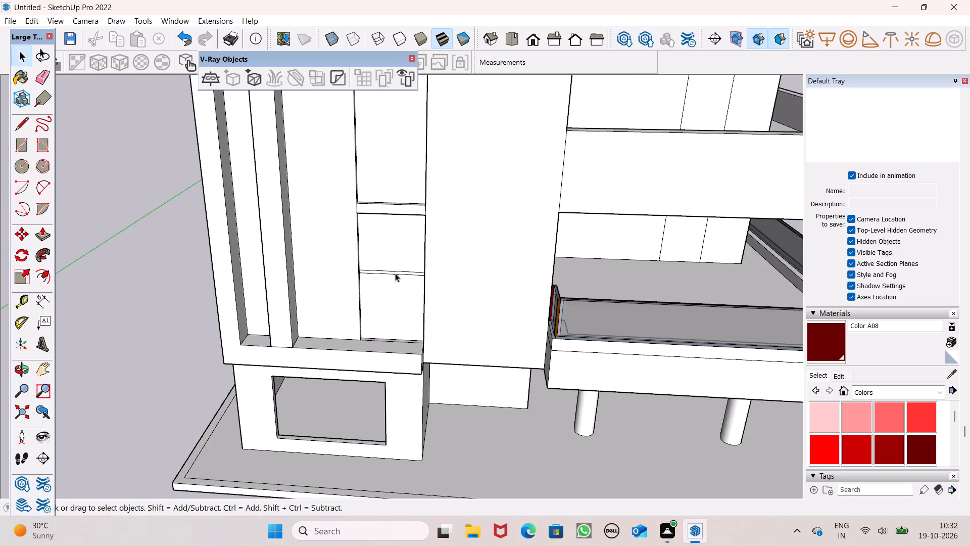
{"action": "scroll", "coordinate": [397, 283], "scroll_direction": "up", "scroll_amount": 13}
{"action": "double_click", "coordinate": [384, 258]}
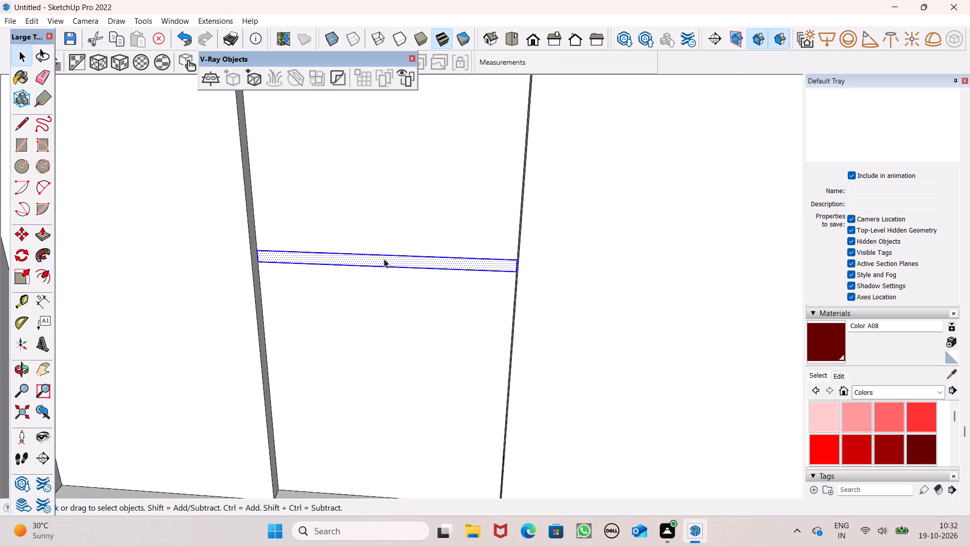
{"action": "key", "text": "m"}
{"action": "key", "text": "Return"}
{"action": "scroll", "coordinate": [385, 262], "scroll_direction": "up", "scroll_amount": 2}
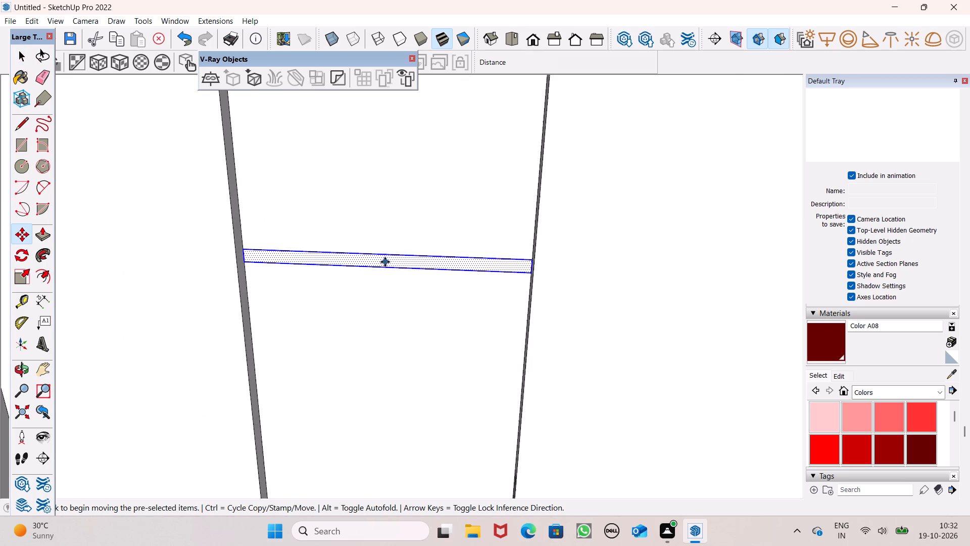
{"action": "left_click_drag", "start_coordinate": [383, 269], "coordinate": [384, 279]}
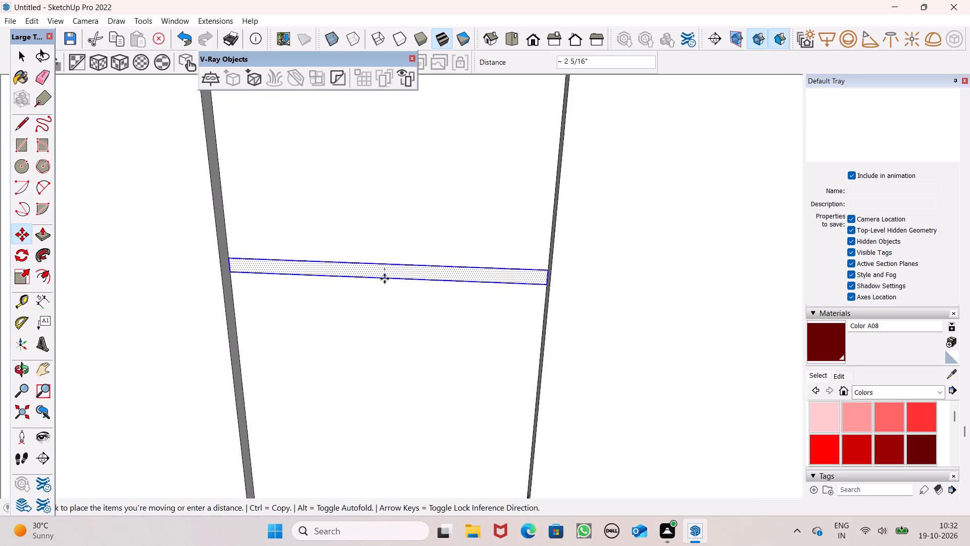
{"action": "left_click_drag", "start_coordinate": [384, 279], "coordinate": [385, 279]}
{"action": "key", "text": "space"}
{"action": "scroll", "coordinate": [404, 201], "scroll_direction": "down", "scroll_amount": 12}
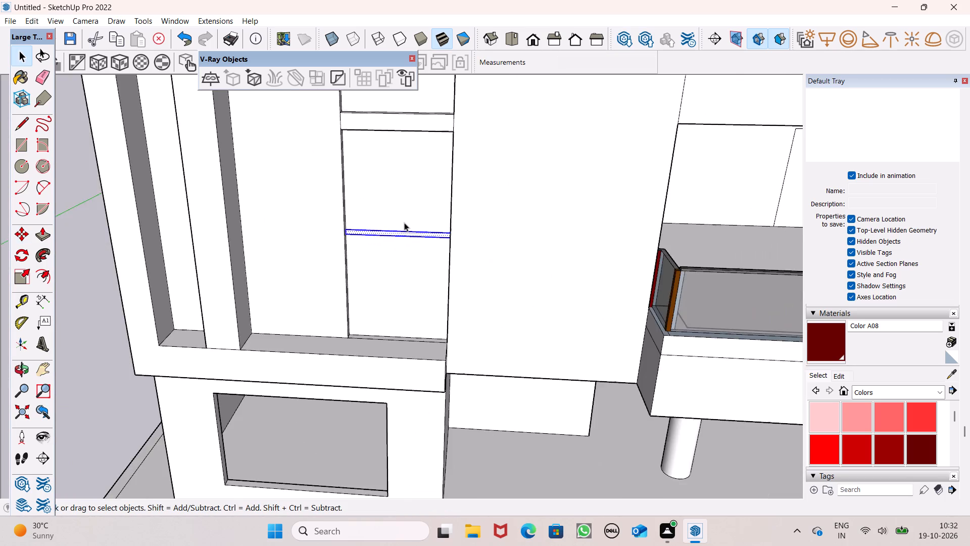
{"action": "scroll", "coordinate": [404, 222], "scroll_direction": "down", "scroll_amount": 5}
{"action": "left_click", "coordinate": [153, 253]}
Draw a thin horizontal band about 5' 3" wide and 4 1/4" high across the strip's top recessed face, near mid-height.
{"action": "scroll", "coordinate": [331, 213], "scroll_direction": "down", "scroll_amount": 7}
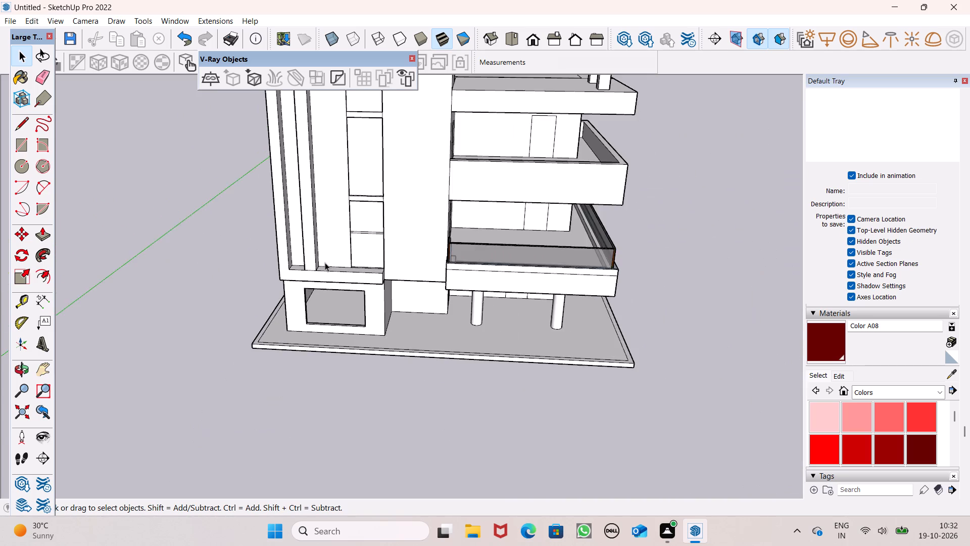
{"action": "scroll", "coordinate": [332, 247], "scroll_direction": "down", "scroll_amount": 6}
{"action": "scroll", "coordinate": [365, 142], "scroll_direction": "up", "scroll_amount": 15}
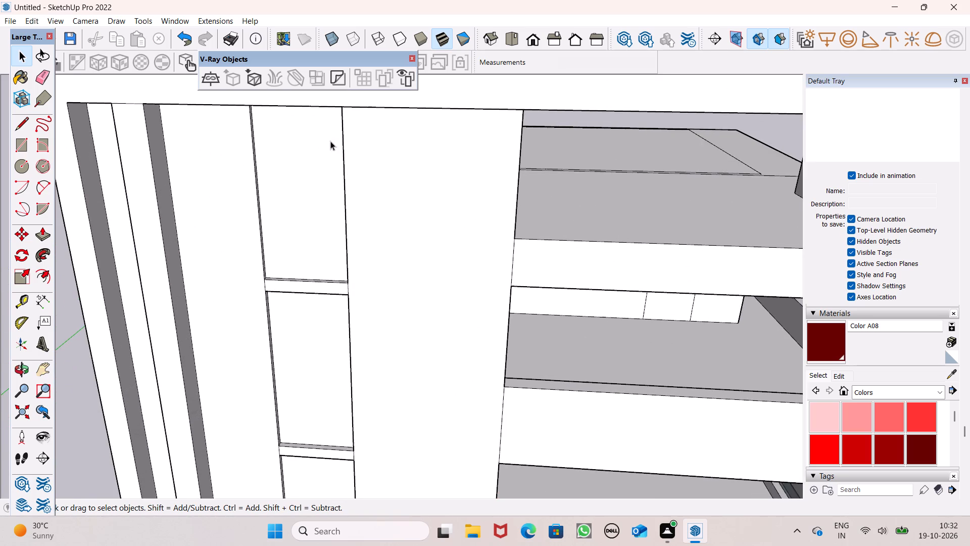
{"action": "middle_click_drag", "start_coordinate": [326, 165], "coordinate": [216, 180]}
{"action": "scroll", "coordinate": [216, 180], "scroll_direction": "up", "scroll_amount": 1}
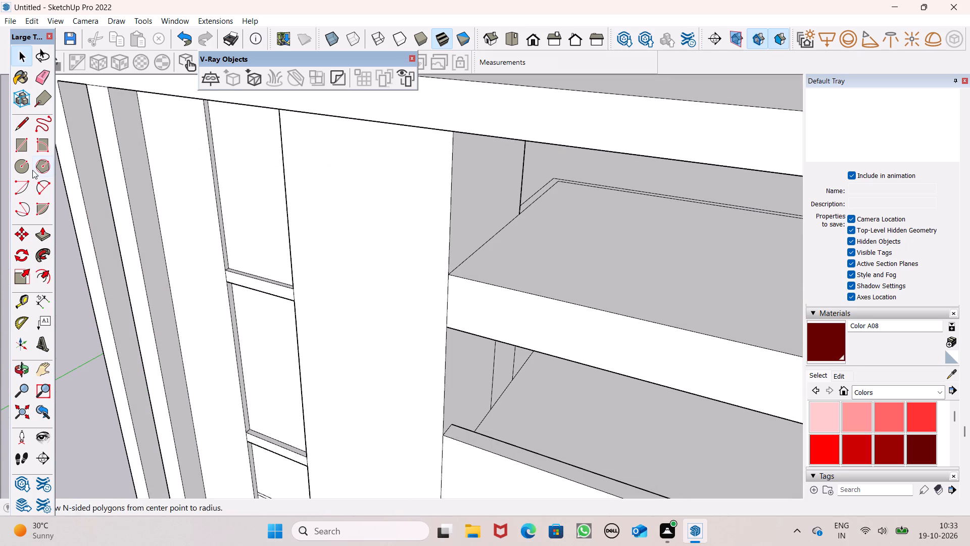
{"action": "left_click", "coordinate": [22, 148]}
{"action": "scroll", "coordinate": [180, 172], "scroll_direction": "up", "scroll_amount": 3}
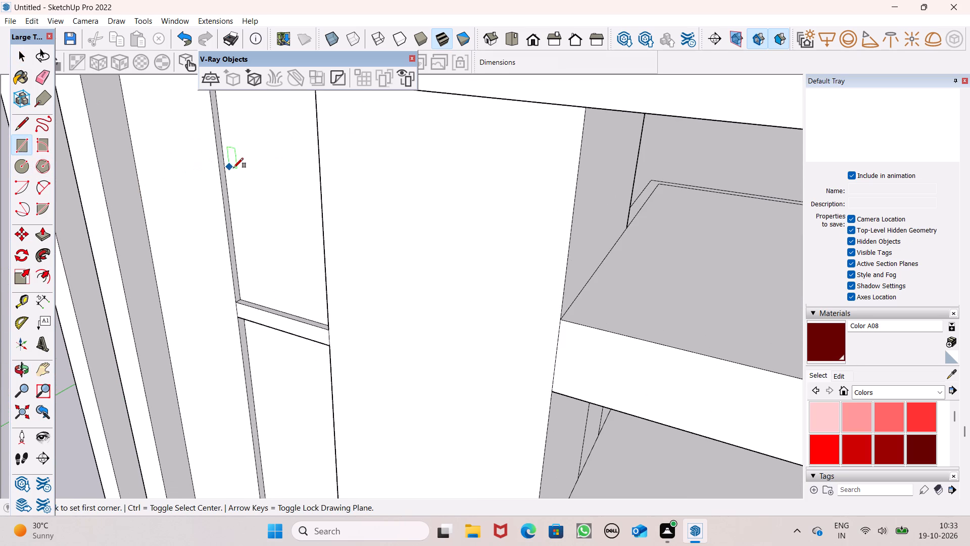
{"action": "scroll", "coordinate": [236, 169], "scroll_direction": "up", "scroll_amount": 4}
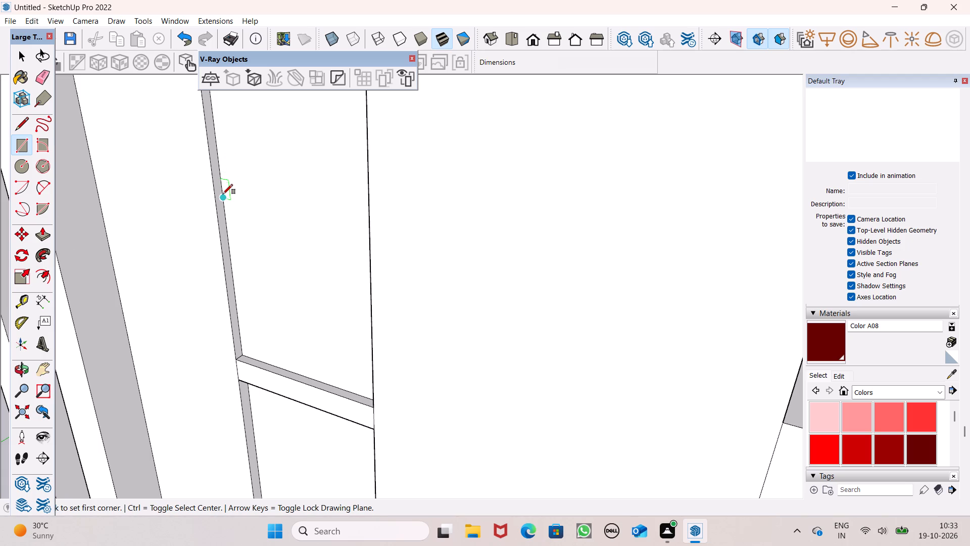
{"action": "left_click", "coordinate": [222, 187]}
{"action": "scroll", "coordinate": [254, 234], "scroll_direction": "up", "scroll_amount": 1}
{"action": "middle_click_drag", "start_coordinate": [254, 234], "coordinate": [426, 239]}
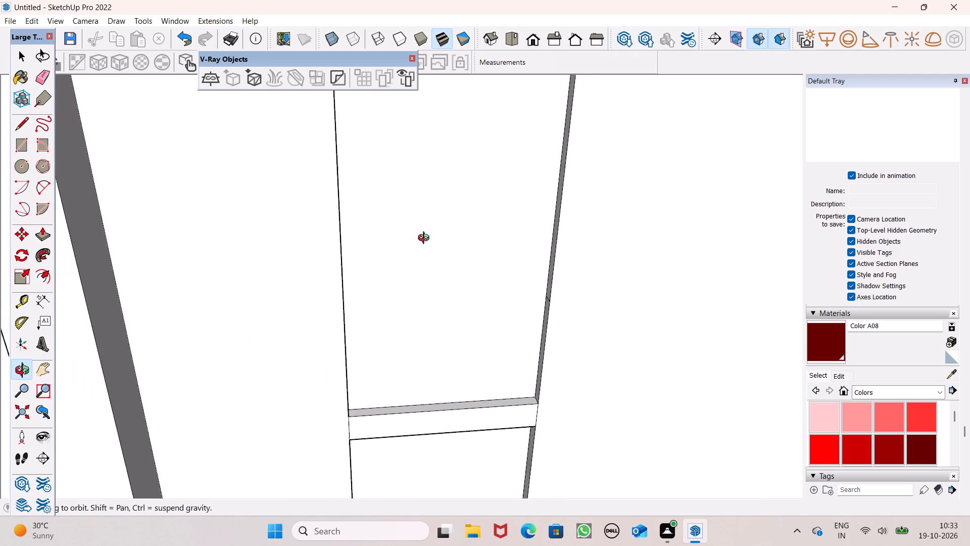
{"action": "middle_click_drag", "start_coordinate": [426, 239], "coordinate": [444, 243]}
{"action": "scroll", "coordinate": [533, 218], "scroll_direction": "up", "scroll_amount": 6}
{"action": "scroll", "coordinate": [579, 229], "scroll_direction": "up", "scroll_amount": 1}
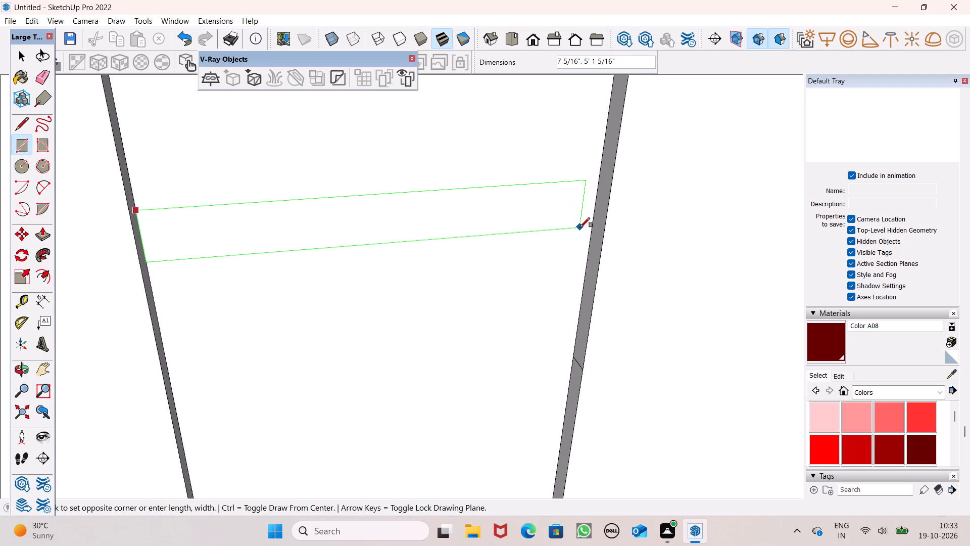
{"action": "scroll", "coordinate": [580, 227], "scroll_direction": "up", "scroll_amount": 4}
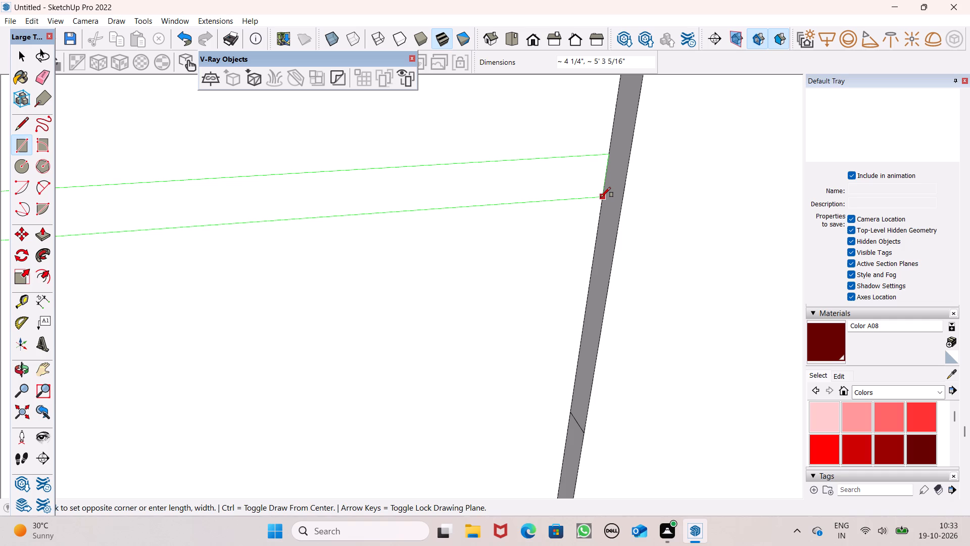
{"action": "scroll", "coordinate": [601, 197], "scroll_direction": "up", "scroll_amount": 8}
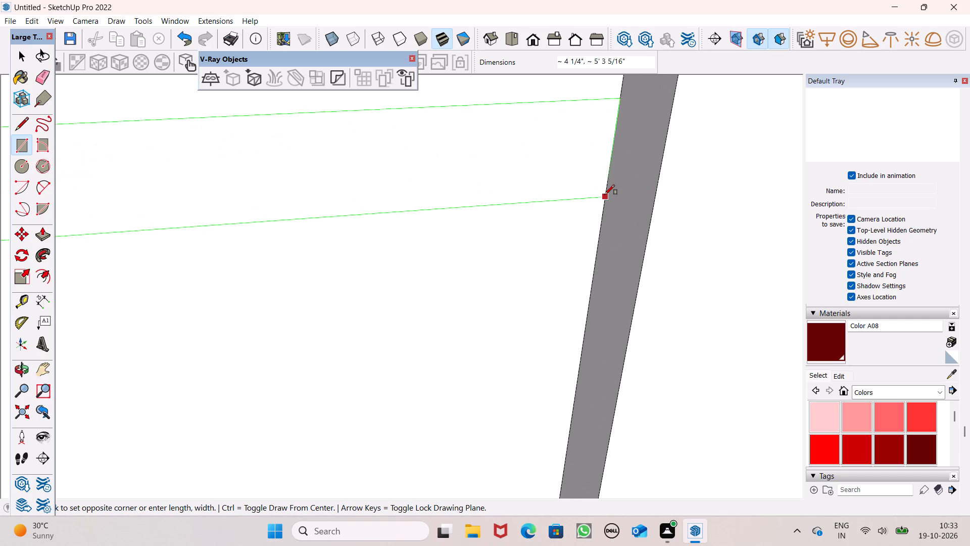
{"action": "left_click", "coordinate": [605, 194]}
{"action": "scroll", "coordinate": [408, 151], "scroll_direction": "down", "scroll_amount": 18}
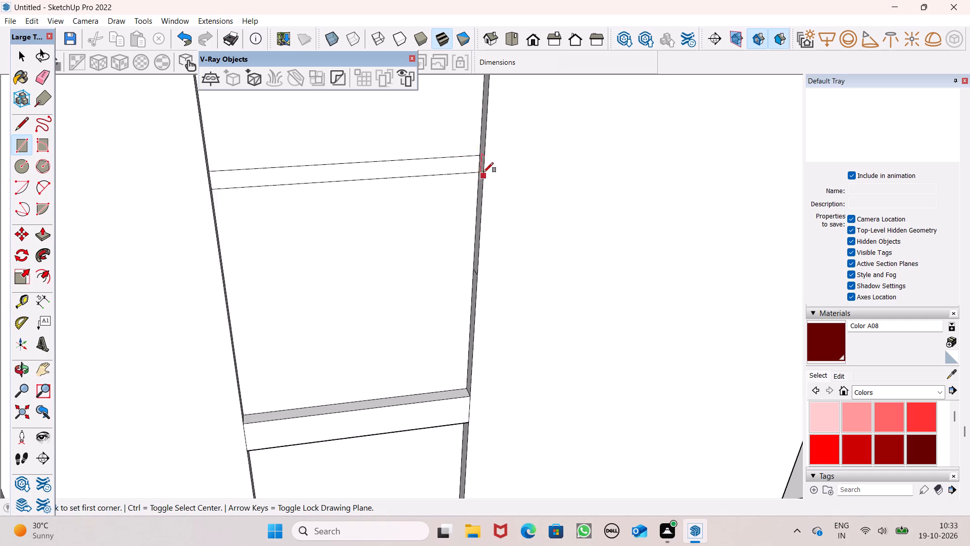
{"action": "scroll", "coordinate": [483, 172], "scroll_direction": "down", "scroll_amount": 4}
{"action": "middle_click_drag", "start_coordinate": [492, 194], "coordinate": [432, 210]}
{"action": "key", "text": "space"}
Draw a thin horizontal band about 5' 3" wide and 4 9/16" high across the strip's middle recessed face, near mid-height.
{"action": "scroll", "coordinate": [467, 147], "scroll_direction": "down", "scroll_amount": 8}
{"action": "scroll", "coordinate": [479, 199], "scroll_direction": "down", "scroll_amount": 5}
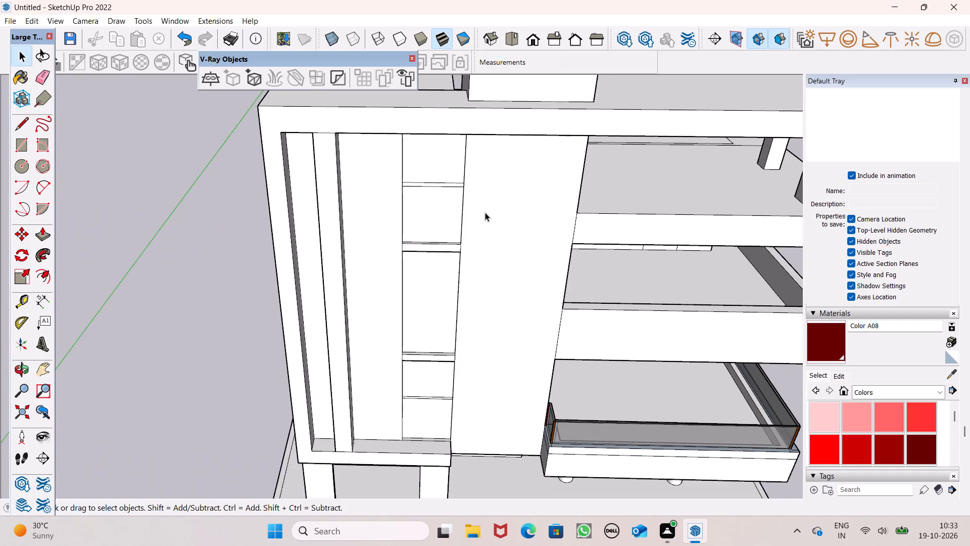
{"action": "middle_click_drag", "start_coordinate": [484, 192], "coordinate": [473, 134]}
{"action": "scroll", "coordinate": [469, 118], "scroll_direction": "down", "scroll_amount": 2}
{"action": "scroll", "coordinate": [456, 234], "scroll_direction": "up", "scroll_amount": 4}
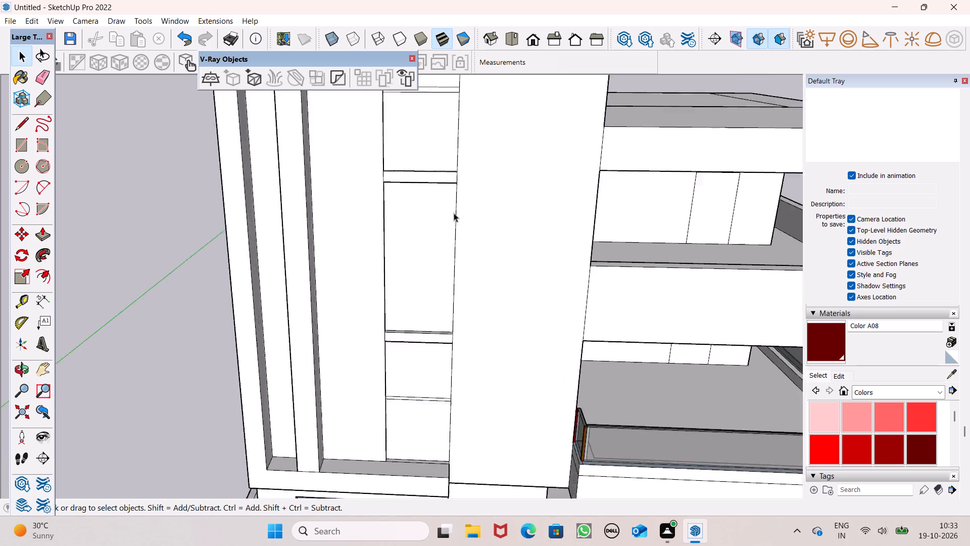
{"action": "scroll", "coordinate": [454, 213], "scroll_direction": "up", "scroll_amount": 9}
{"action": "middle_click_drag", "start_coordinate": [450, 273], "coordinate": [348, 249]}
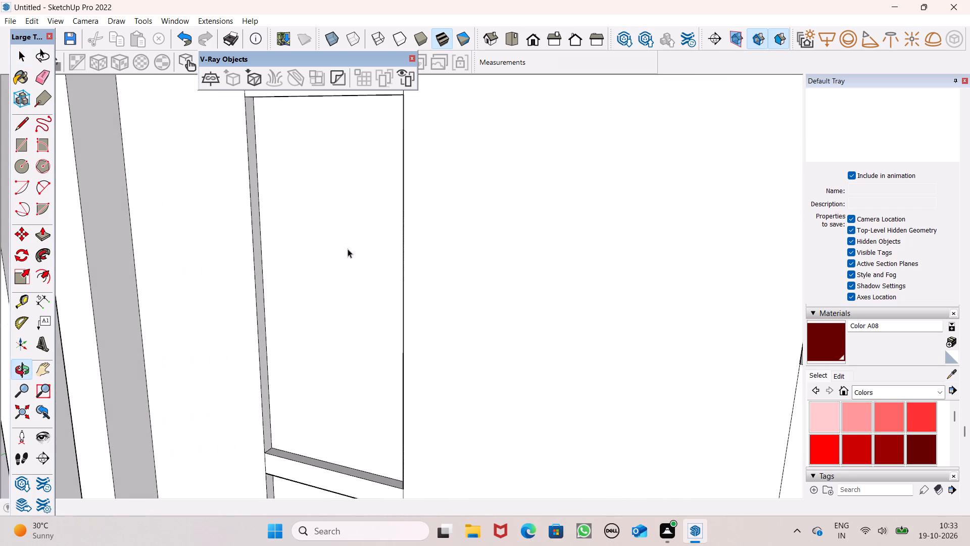
{"action": "left_click", "coordinate": [25, 147]}
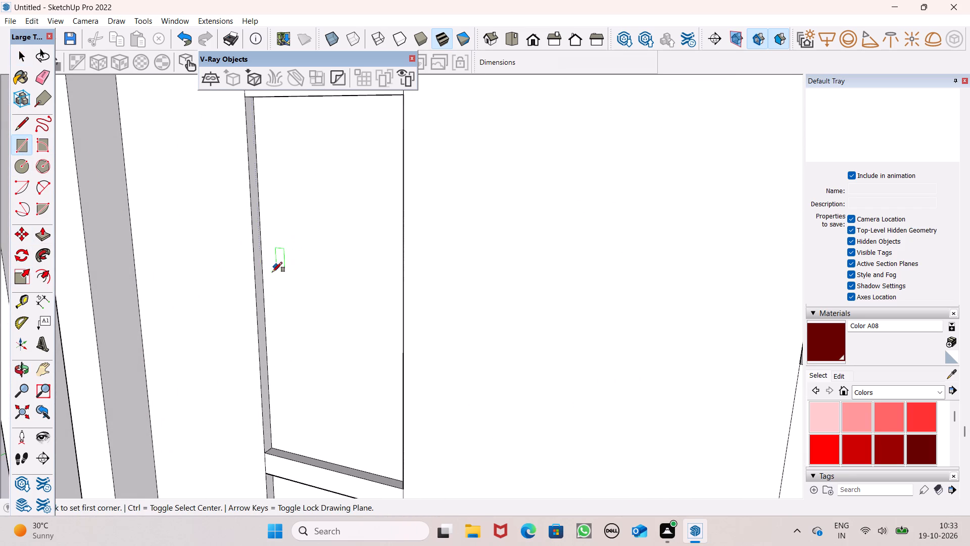
{"action": "left_click", "coordinate": [261, 277]}
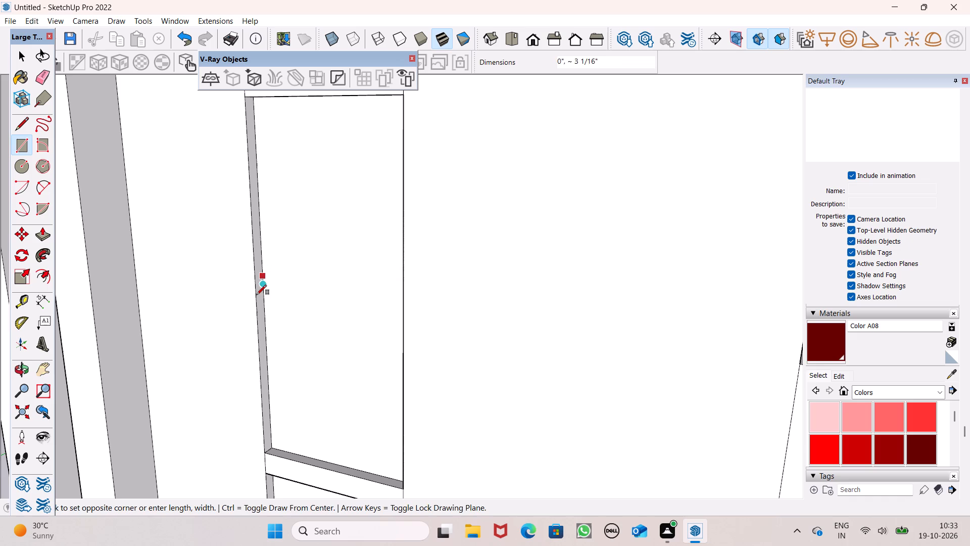
{"action": "middle_click_drag", "start_coordinate": [257, 300], "coordinate": [504, 318]}
{"action": "scroll", "coordinate": [509, 316], "scroll_direction": "up", "scroll_amount": 6}
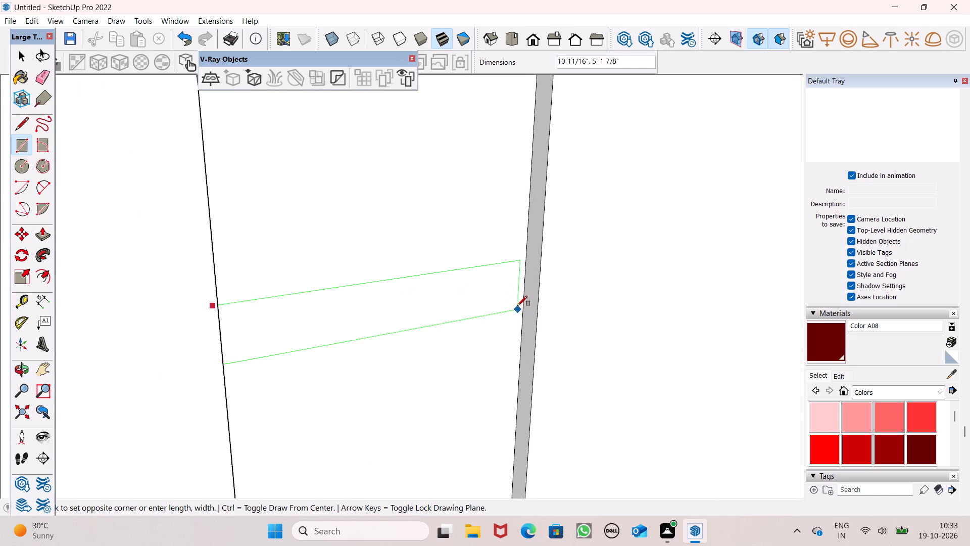
{"action": "scroll", "coordinate": [517, 306], "scroll_direction": "up", "scroll_amount": 1}
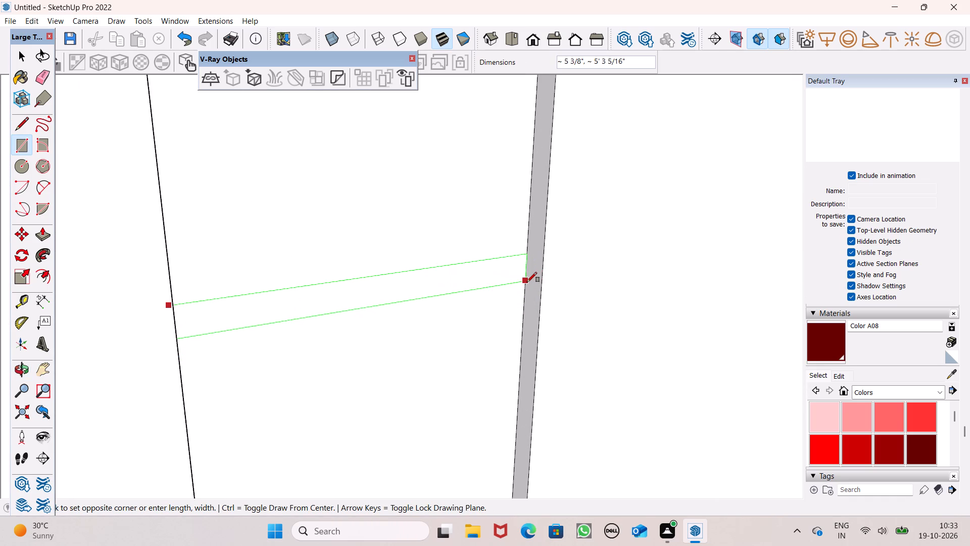
{"action": "left_click", "coordinate": [528, 277]}
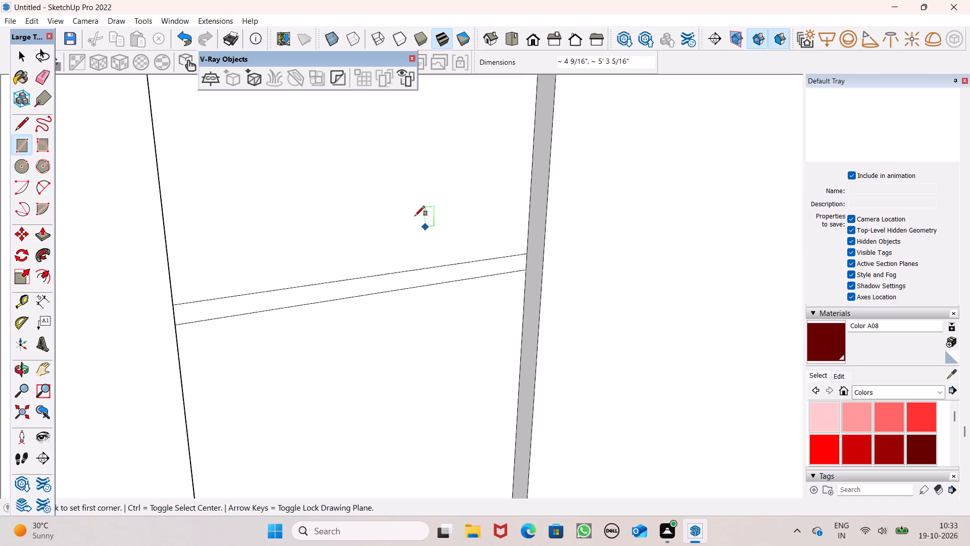
{"action": "scroll", "coordinate": [405, 231], "scroll_direction": "down", "scroll_amount": 6}
{"action": "key", "text": "space"}
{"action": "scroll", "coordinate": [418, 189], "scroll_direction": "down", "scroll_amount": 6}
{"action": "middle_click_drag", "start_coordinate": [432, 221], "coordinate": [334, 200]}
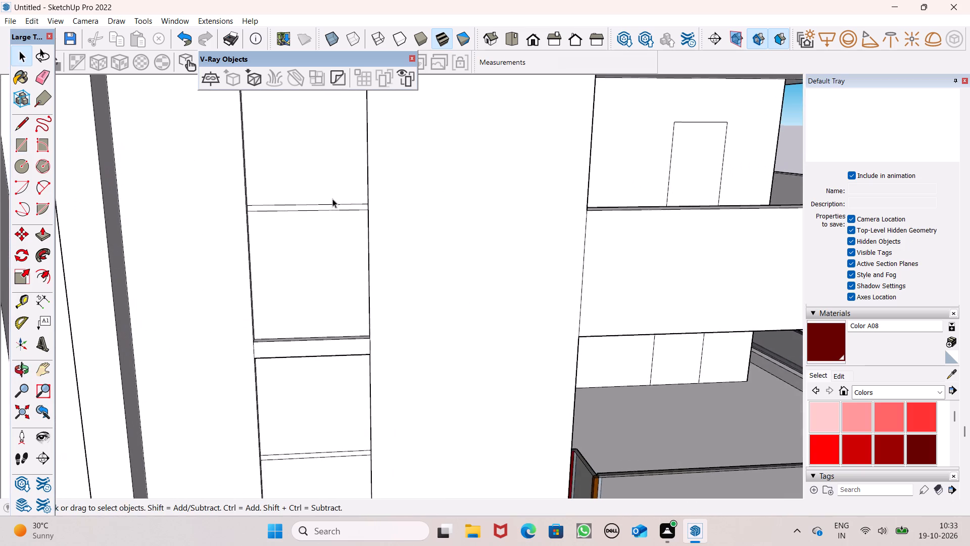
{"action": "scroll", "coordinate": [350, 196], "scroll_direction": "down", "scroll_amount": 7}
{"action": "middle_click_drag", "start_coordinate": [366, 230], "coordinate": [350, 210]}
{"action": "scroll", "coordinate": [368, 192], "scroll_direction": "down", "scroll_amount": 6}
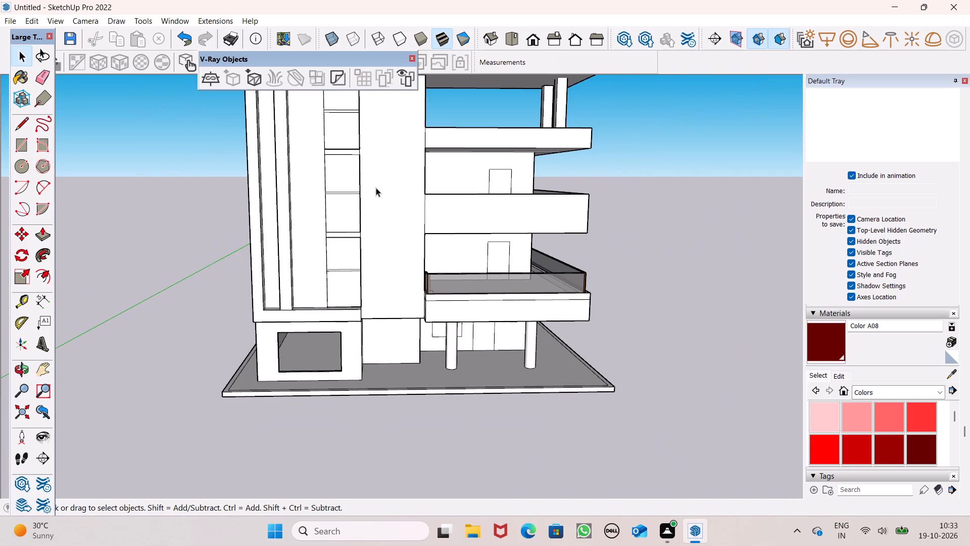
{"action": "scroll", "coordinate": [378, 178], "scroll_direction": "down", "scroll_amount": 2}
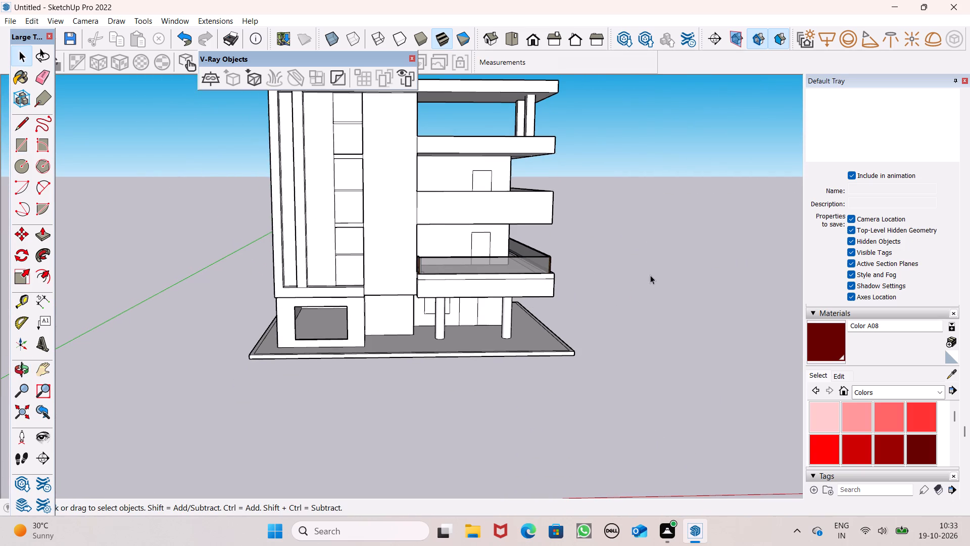
Paint the thin horizontal band on the strip's top recessed face with dark red Color A08.
{"action": "left_click", "coordinate": [824, 347]}
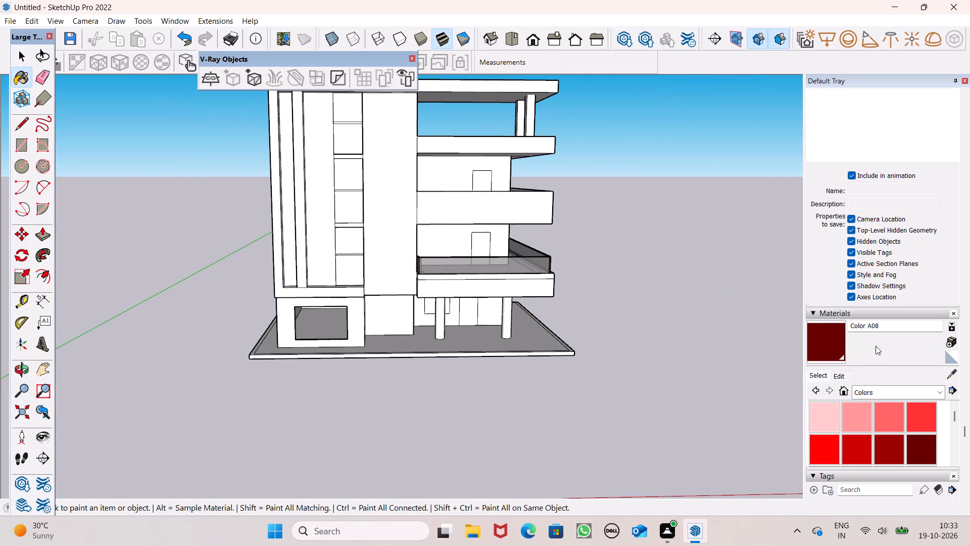
{"action": "left_click", "coordinate": [850, 352]}
{"action": "left_click", "coordinate": [841, 353]}
{"action": "scroll", "coordinate": [353, 276], "scroll_direction": "down", "scroll_amount": 4}
{"action": "scroll", "coordinate": [349, 175], "scroll_direction": "up", "scroll_amount": 6}
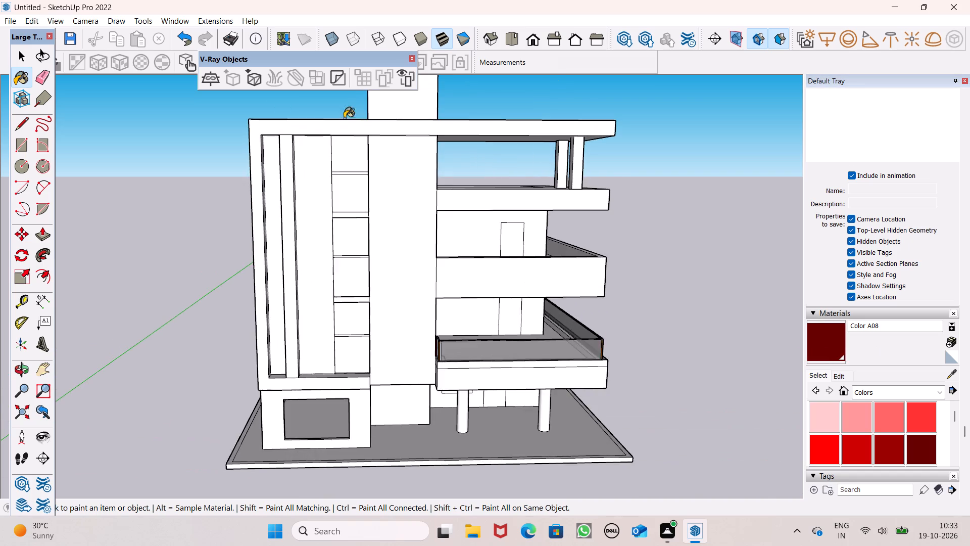
{"action": "scroll", "coordinate": [361, 176], "scroll_direction": "up", "scroll_amount": 20}
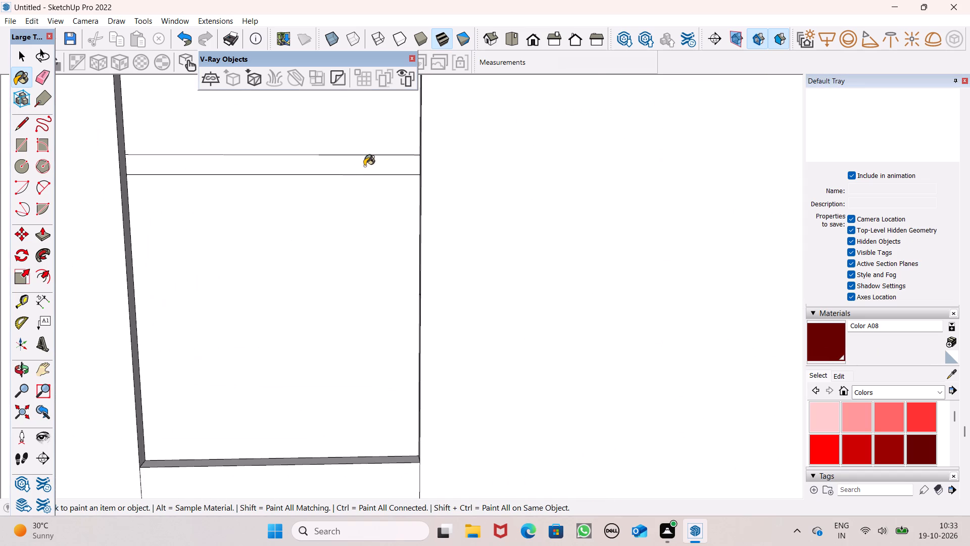
{"action": "left_click", "coordinate": [364, 166]}
Paint the thin bands on the strip's middle and lowest recessed faces with Color A08.
{"action": "scroll", "coordinate": [335, 108], "scroll_direction": "down", "scroll_amount": 6}
{"action": "scroll", "coordinate": [367, 165], "scroll_direction": "down", "scroll_amount": 9}
{"action": "middle_click_drag", "start_coordinate": [364, 188], "coordinate": [335, 305]}
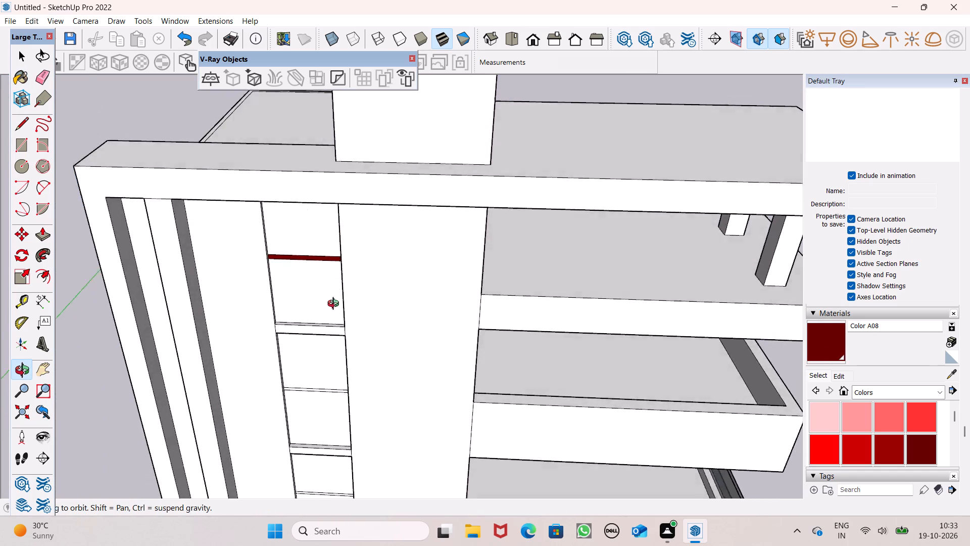
{"action": "middle_click_drag", "start_coordinate": [335, 305], "coordinate": [335, 322]}
{"action": "scroll", "coordinate": [335, 322], "scroll_direction": "up", "scroll_amount": 7}
{"action": "scroll", "coordinate": [346, 274], "scroll_direction": "up", "scroll_amount": 1}
{"action": "scroll", "coordinate": [346, 273], "scroll_direction": "down", "scroll_amount": 3}
{"action": "middle_click_drag", "start_coordinate": [349, 274], "coordinate": [349, 275]}
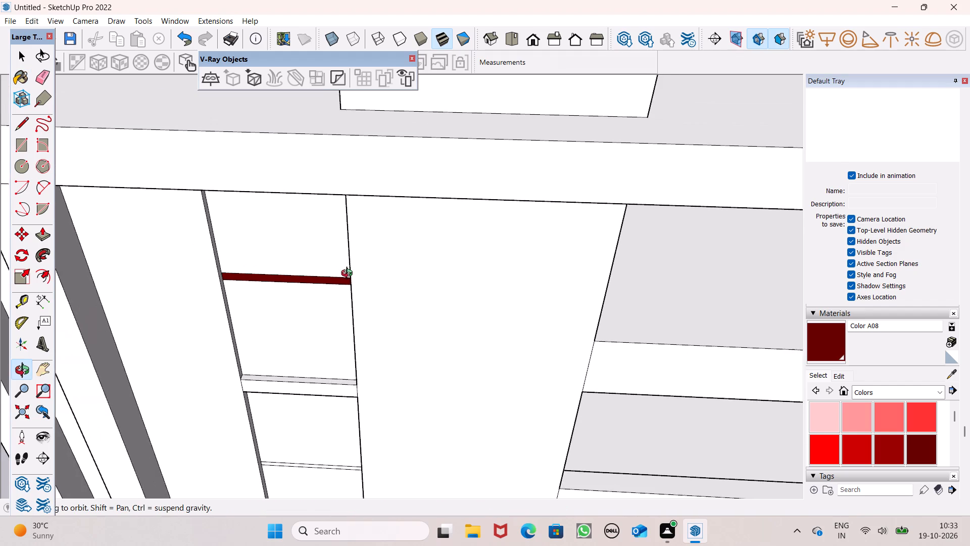
{"action": "middle_click_drag", "start_coordinate": [349, 275], "coordinate": [326, 235]}
{"action": "middle_click_drag", "start_coordinate": [336, 184], "coordinate": [350, 169]}
{"action": "scroll", "coordinate": [358, 162], "scroll_direction": "down", "scroll_amount": 8}
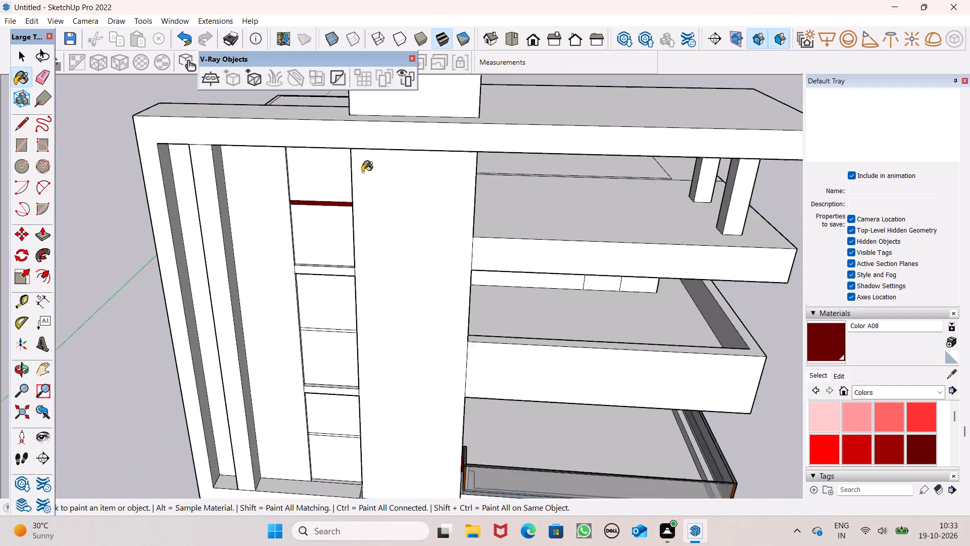
{"action": "scroll", "coordinate": [362, 172], "scroll_direction": "down", "scroll_amount": 2}
{"action": "scroll", "coordinate": [357, 316], "scroll_direction": "up", "scroll_amount": 11}
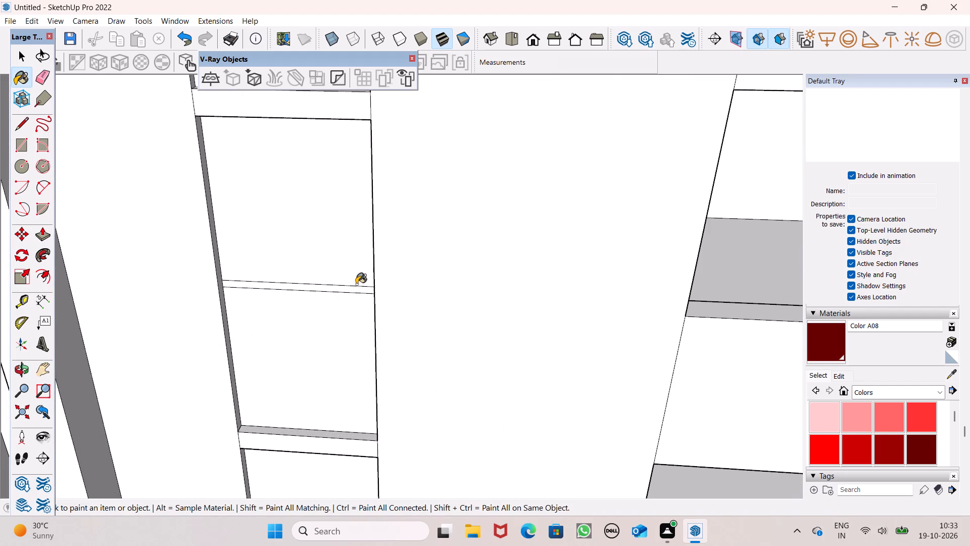
{"action": "left_click", "coordinate": [353, 289]}
{"action": "scroll", "coordinate": [335, 174], "scroll_direction": "down", "scroll_amount": 7}
{"action": "scroll", "coordinate": [340, 383], "scroll_direction": "up", "scroll_amount": 6}
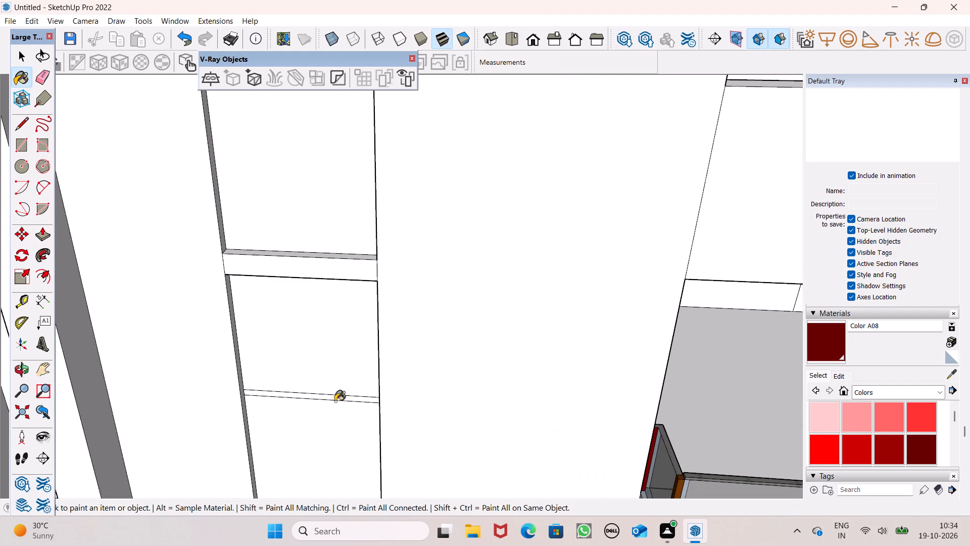
{"action": "left_click", "coordinate": [333, 398]}
Paint both side edges and the bottom edge of the strip's middle recess with Color A08.
{"action": "scroll", "coordinate": [346, 257], "scroll_direction": "down", "scroll_amount": 6}
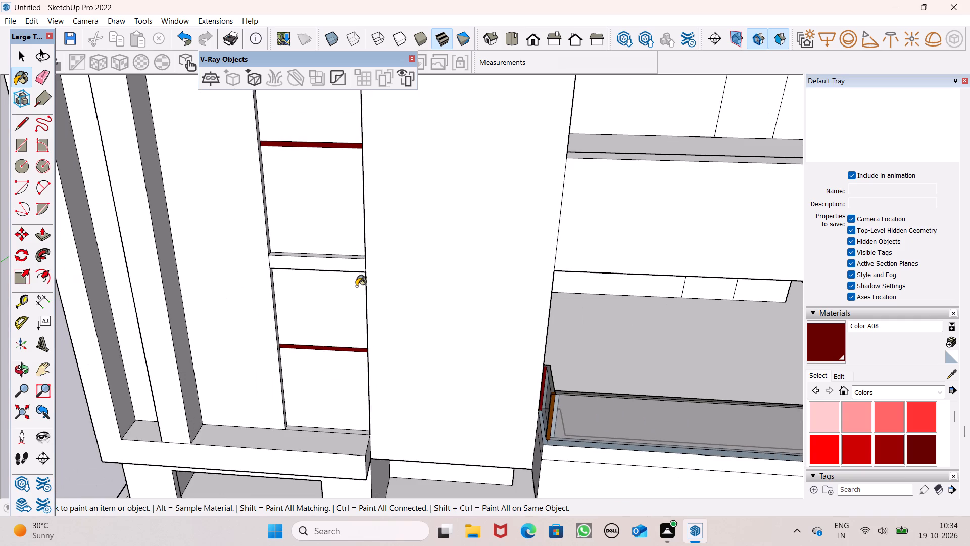
{"action": "scroll", "coordinate": [358, 283], "scroll_direction": "down", "scroll_amount": 3}
{"action": "middle_click_drag", "start_coordinate": [359, 283], "coordinate": [224, 314]}
{"action": "scroll", "coordinate": [234, 258], "scroll_direction": "up", "scroll_amount": 5}
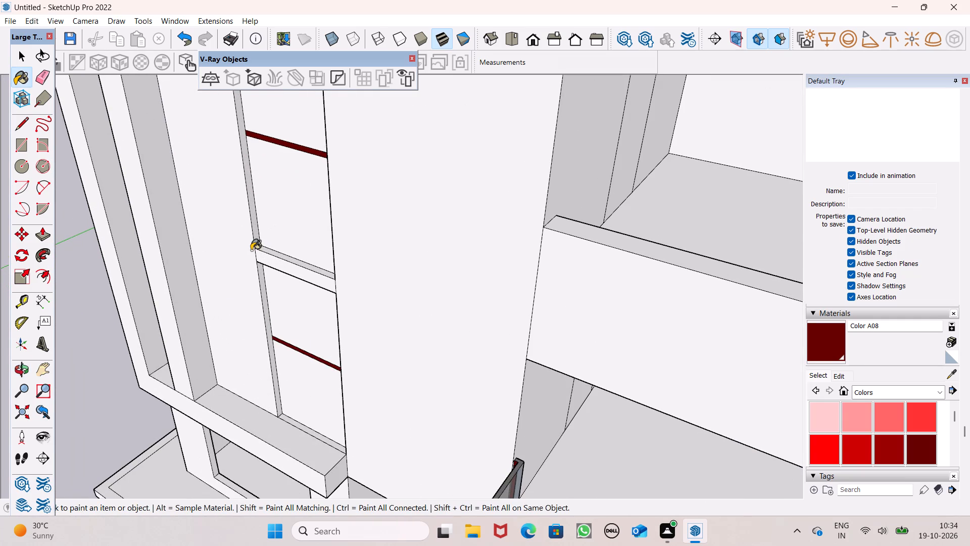
{"action": "left_click", "coordinate": [255, 236]}
{"action": "scroll", "coordinate": [287, 247], "scroll_direction": "up", "scroll_amount": 4}
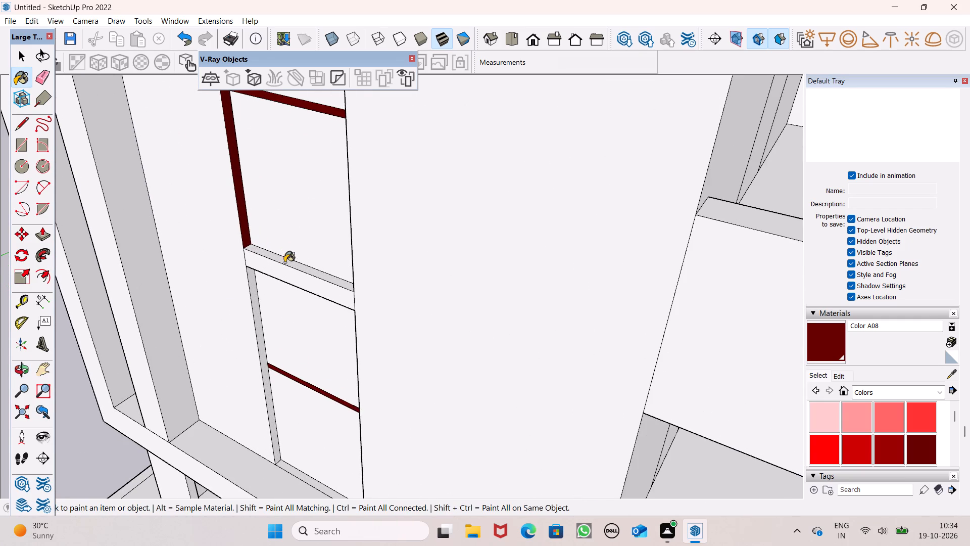
{"action": "left_click", "coordinate": [284, 262]}
{"action": "scroll", "coordinate": [312, 190], "scroll_direction": "down", "scroll_amount": 7}
{"action": "middle_click_drag", "start_coordinate": [338, 216], "coordinate": [611, 190]}
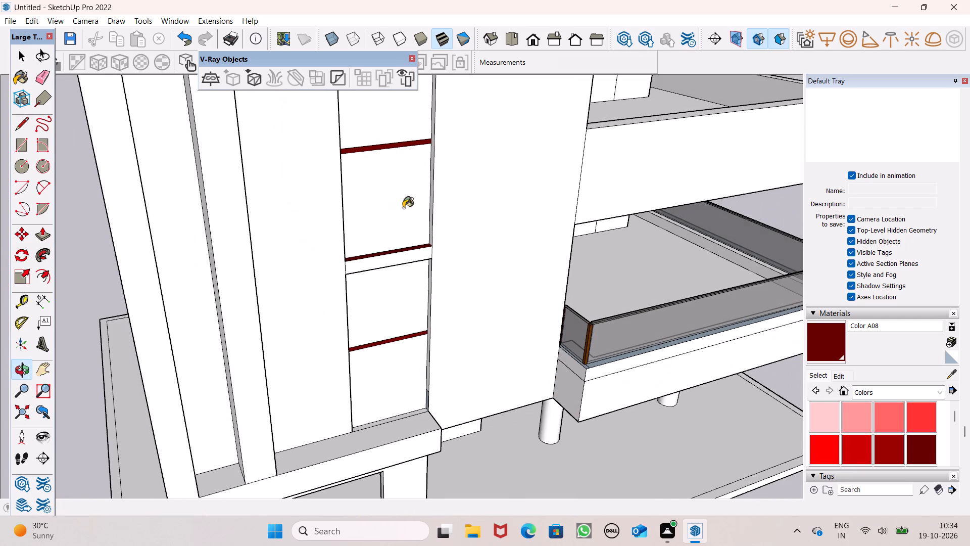
{"action": "scroll", "coordinate": [415, 206], "scroll_direction": "up", "scroll_amount": 4}
{"action": "left_click", "coordinate": [431, 205]}
Paint both side edges of the strip's lowest recess with Color A08, including the separate short piece at the bottom.
{"action": "scroll", "coordinate": [426, 217], "scroll_direction": "down", "scroll_amount": 7}
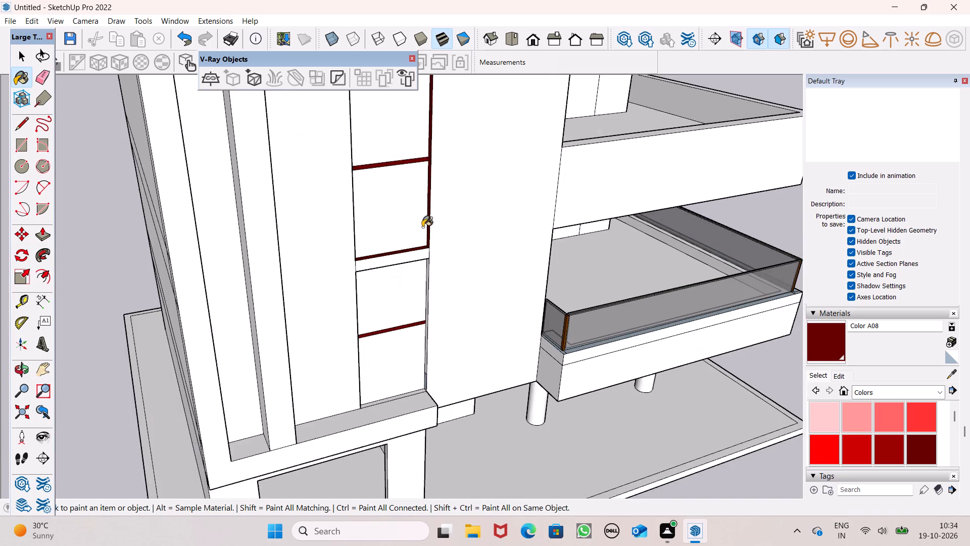
{"action": "scroll", "coordinate": [422, 227], "scroll_direction": "down", "scroll_amount": 7}
{"action": "scroll", "coordinate": [414, 281], "scroll_direction": "up", "scroll_amount": 13}
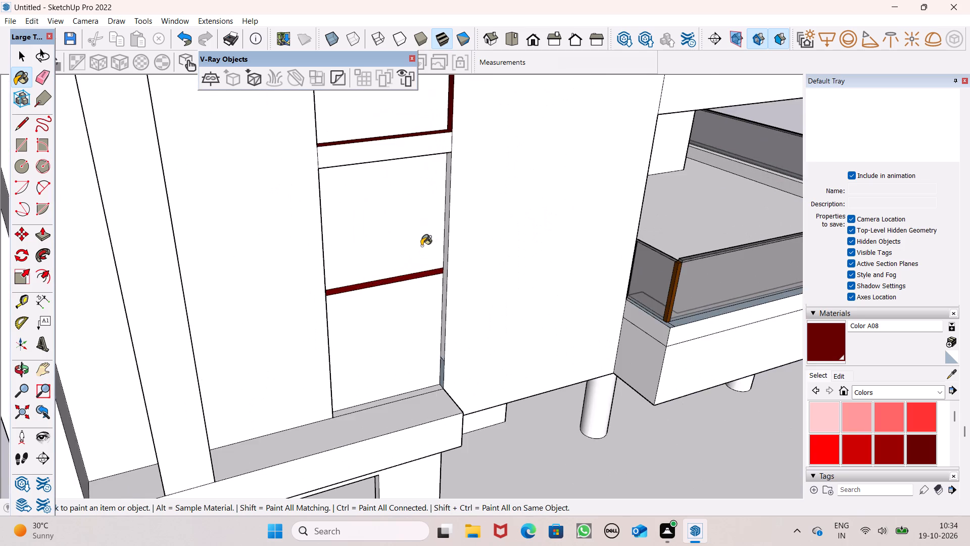
{"action": "scroll", "coordinate": [429, 246], "scroll_direction": "up", "scroll_amount": 6}
{"action": "left_click", "coordinate": [465, 263]}
{"action": "scroll", "coordinate": [434, 181], "scroll_direction": "down", "scroll_amount": 6}
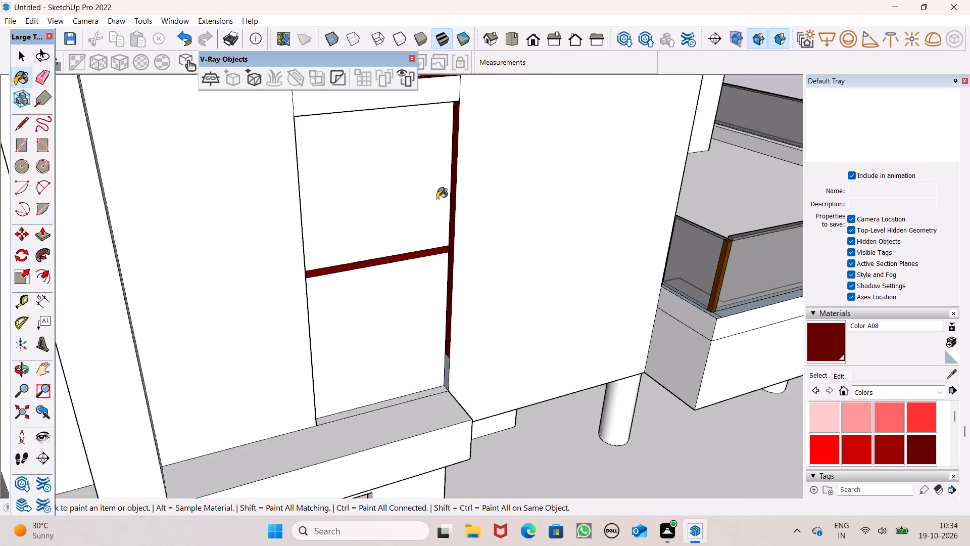
{"action": "scroll", "coordinate": [448, 220], "scroll_direction": "up", "scroll_amount": 1}
{"action": "middle_click_drag", "start_coordinate": [444, 224], "coordinate": [251, 226]}
{"action": "middle_click", "coordinate": [251, 226]}
{"action": "scroll", "coordinate": [200, 235], "scroll_direction": "up", "scroll_amount": 5}
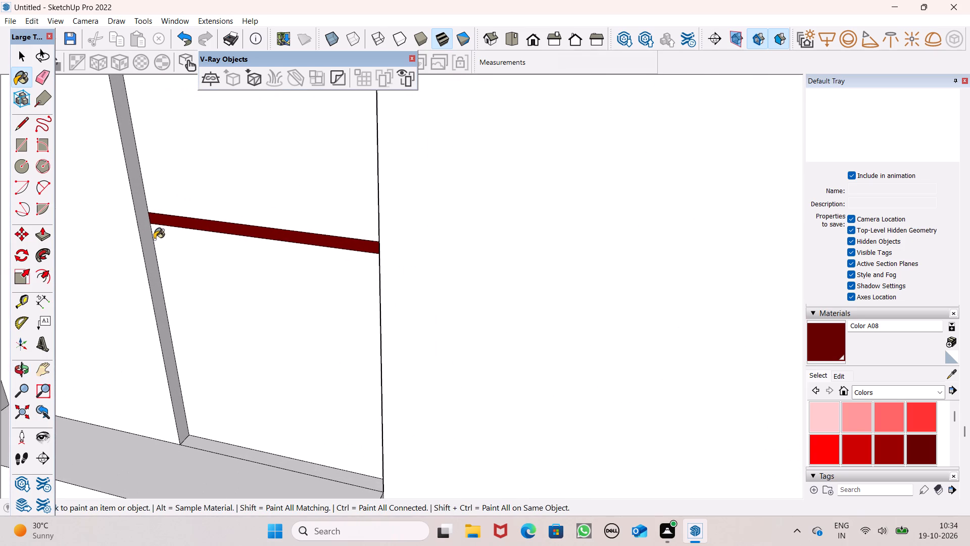
{"action": "left_click", "coordinate": [144, 244]}
{"action": "middle_click_drag", "start_coordinate": [323, 263], "coordinate": [549, 286]}
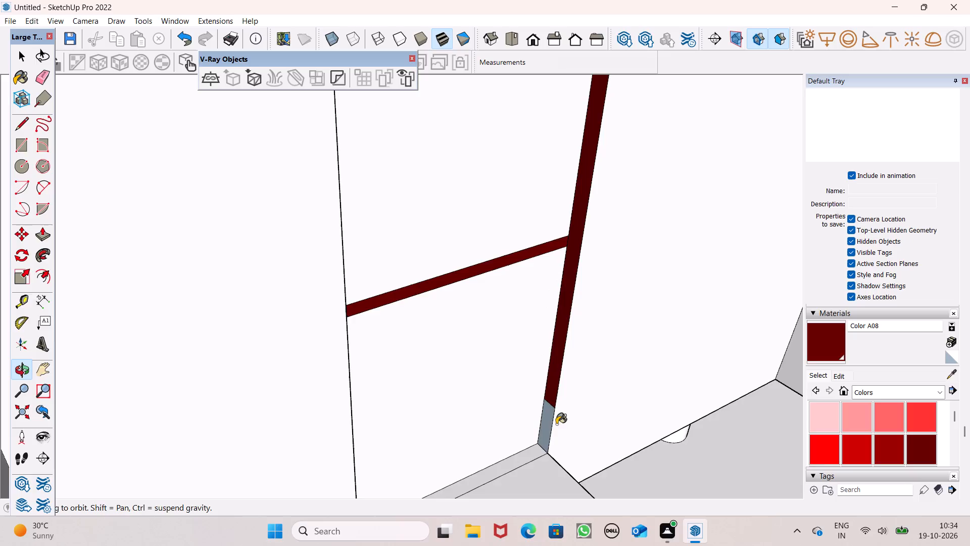
{"action": "left_click", "coordinate": [550, 421]}
Paint the top inner edge of the strip's lowest recess with Color A08.
{"action": "scroll", "coordinate": [440, 402], "scroll_direction": "down", "scroll_amount": 15}
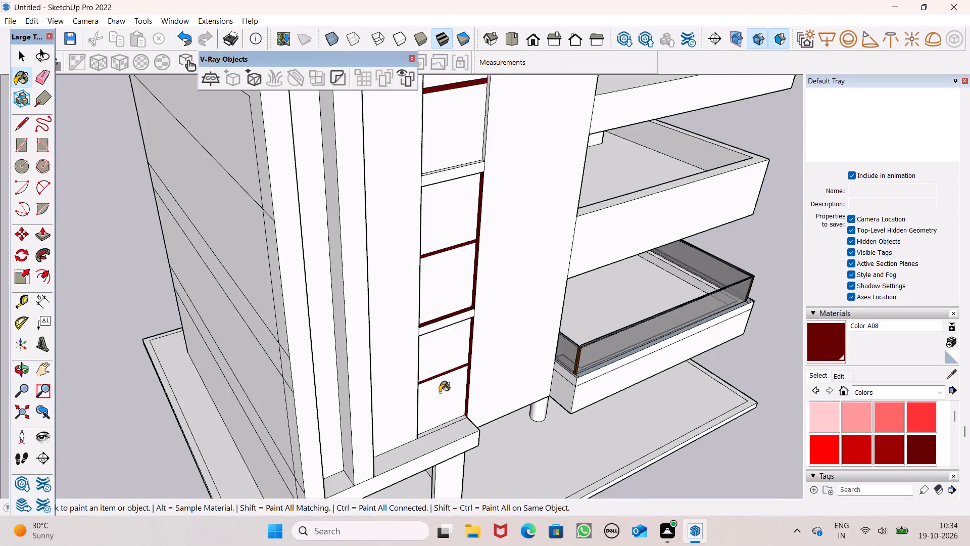
{"action": "middle_click_drag", "start_coordinate": [440, 392], "coordinate": [329, 209]}
{"action": "scroll", "coordinate": [329, 221], "scroll_direction": "up", "scroll_amount": 1}
{"action": "scroll", "coordinate": [320, 231], "scroll_direction": "down", "scroll_amount": 13}
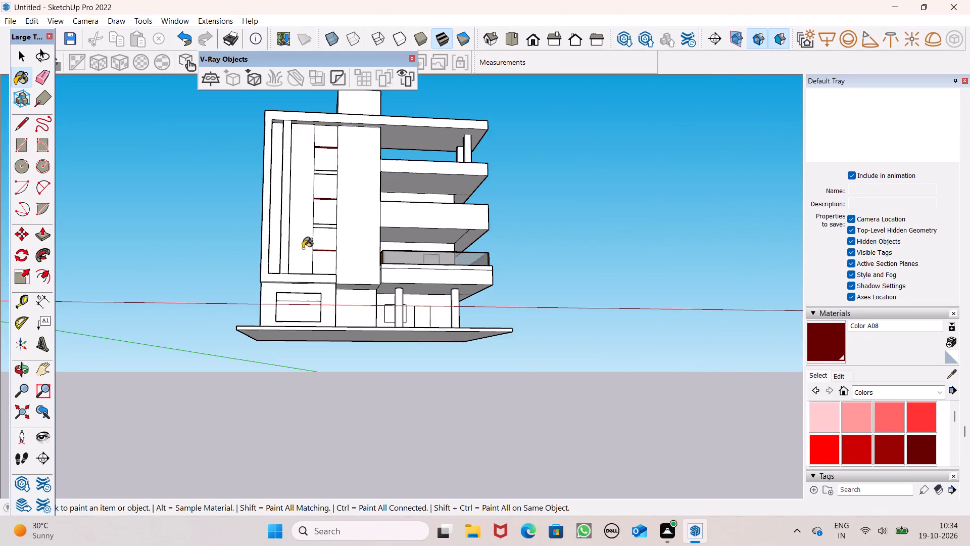
{"action": "middle_click_drag", "start_coordinate": [310, 189], "coordinate": [281, 34]}
{"action": "scroll", "coordinate": [281, 34], "scroll_direction": "up", "scroll_amount": 1}
{"action": "scroll", "coordinate": [330, 187], "scroll_direction": "up", "scroll_amount": 6}
{"action": "scroll", "coordinate": [296, 273], "scroll_direction": "up", "scroll_amount": 8}
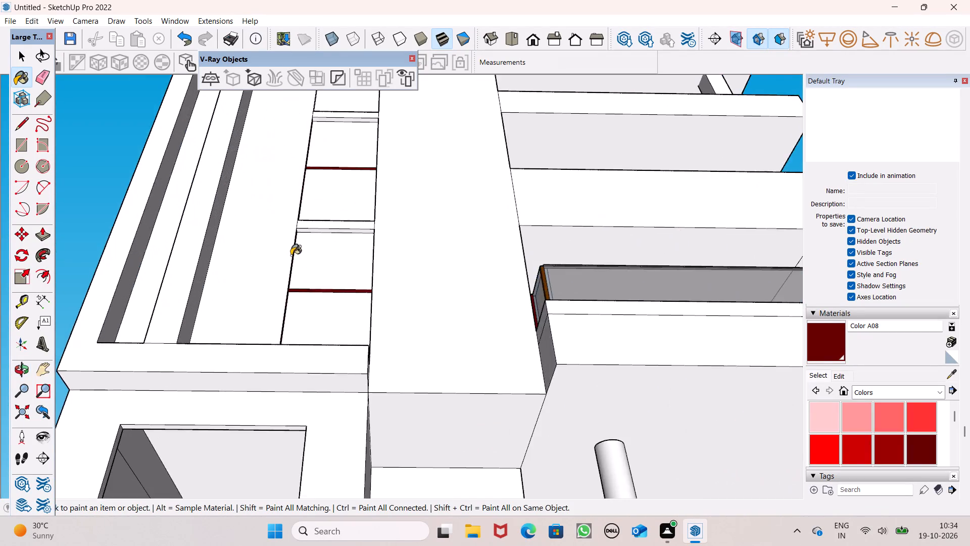
{"action": "scroll", "coordinate": [291, 255], "scroll_direction": "up", "scroll_amount": 4}
{"action": "scroll", "coordinate": [381, 225], "scroll_direction": "up", "scroll_amount": 7}
{"action": "left_click", "coordinate": [426, 209]}
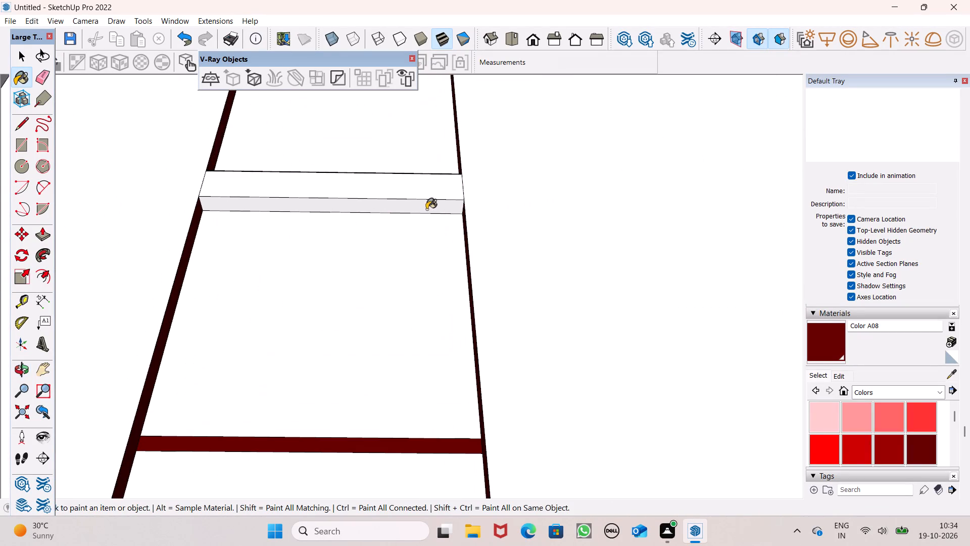
Paint the top inner edge of the strip's middle recess with Color A08.
{"action": "scroll", "coordinate": [371, 278], "scroll_direction": "down", "scroll_amount": 7}
{"action": "scroll", "coordinate": [350, 166], "scroll_direction": "up", "scroll_amount": 4}
{"action": "middle_click_drag", "start_coordinate": [336, 275], "coordinate": [218, 404]}
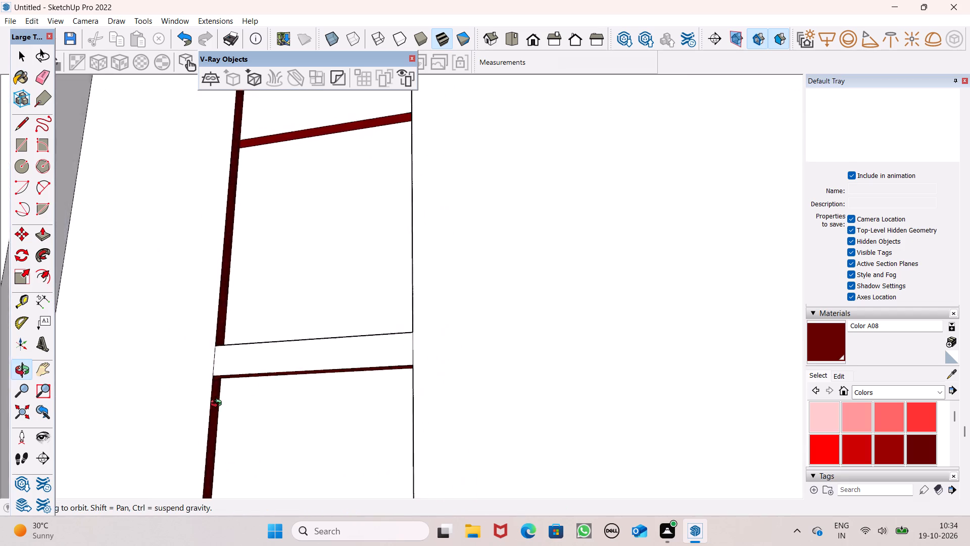
{"action": "middle_click_drag", "start_coordinate": [218, 404], "coordinate": [494, 248]}
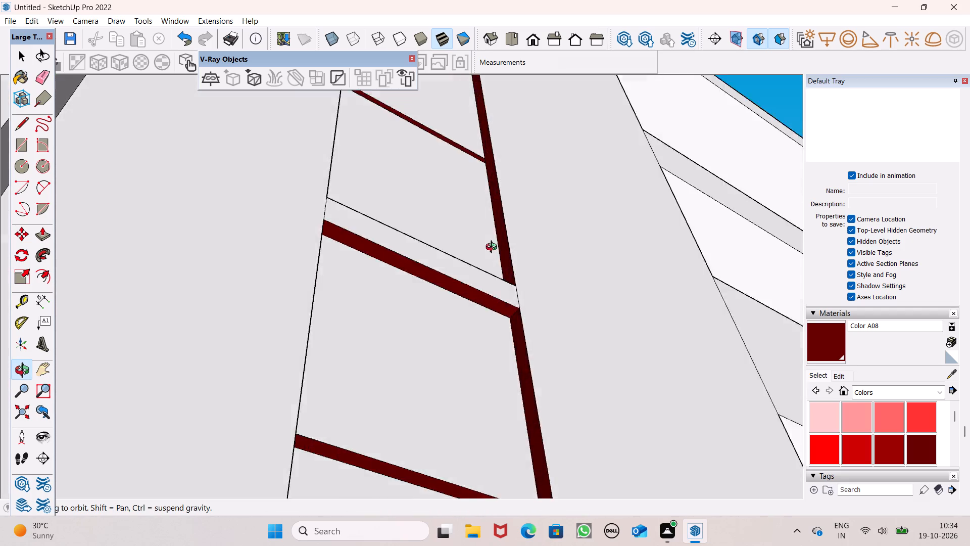
{"action": "middle_click_drag", "start_coordinate": [494, 248], "coordinate": [466, 393]}
{"action": "scroll", "coordinate": [419, 194], "scroll_direction": "down", "scroll_amount": 7}
{"action": "scroll", "coordinate": [415, 288], "scroll_direction": "down", "scroll_amount": 7}
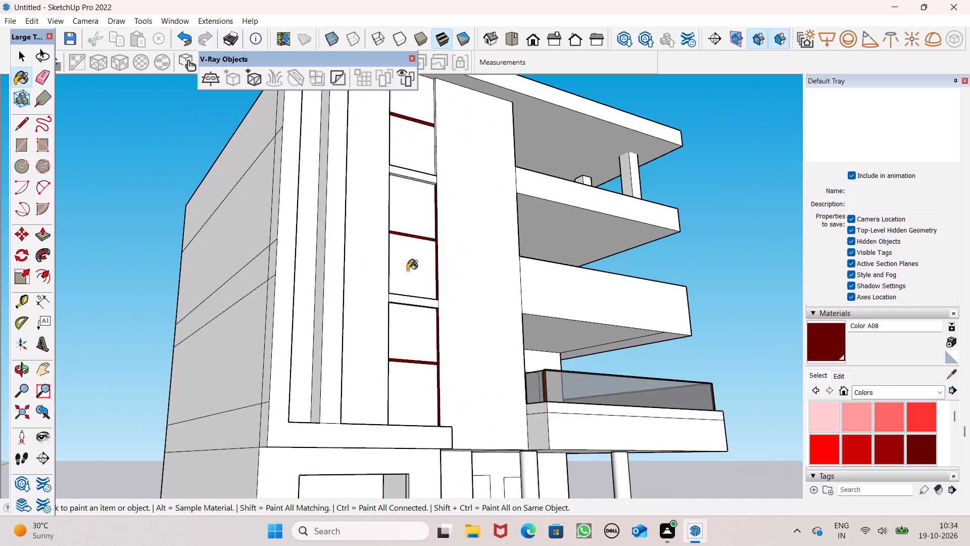
{"action": "scroll", "coordinate": [459, 92], "scroll_direction": "up", "scroll_amount": 6}
{"action": "middle_click_drag", "start_coordinate": [443, 189], "coordinate": [419, 76]}
{"action": "scroll", "coordinate": [439, 189], "scroll_direction": "up", "scroll_amount": 1}
{"action": "scroll", "coordinate": [419, 76], "scroll_direction": "up", "scroll_amount": 1}
{"action": "scroll", "coordinate": [401, 150], "scroll_direction": "up", "scroll_amount": 6}
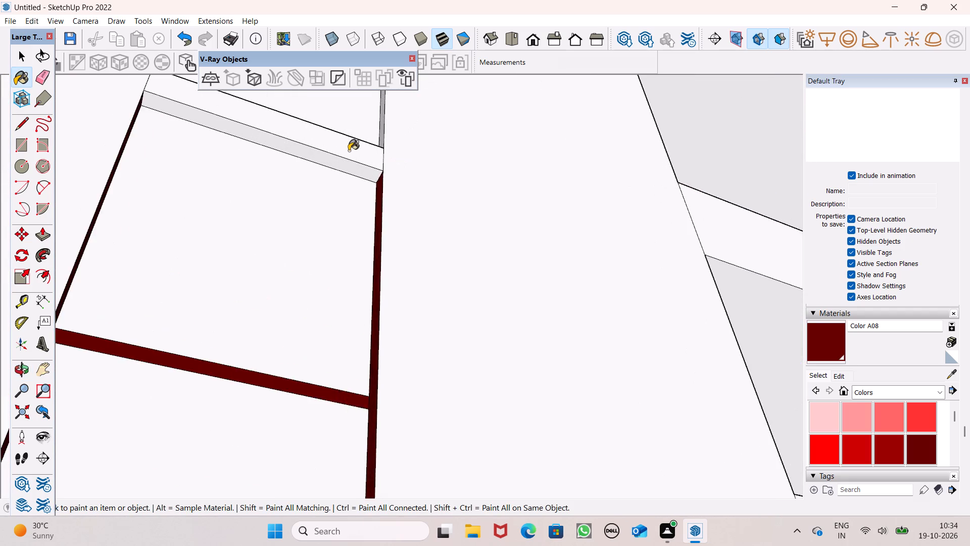
{"action": "scroll", "coordinate": [346, 154], "scroll_direction": "up", "scroll_amount": 5}
{"action": "left_click", "coordinate": [338, 174]}
Paint the top recess's bottom edge and both pieces of its side edge beside the wide wall panel with Color A08.
{"action": "scroll", "coordinate": [403, 140], "scroll_direction": "down", "scroll_amount": 12}
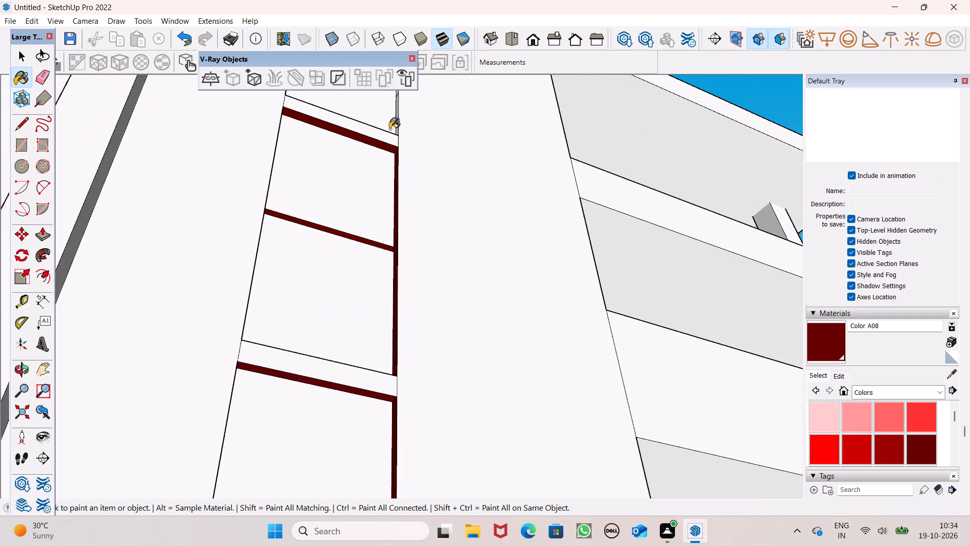
{"action": "scroll", "coordinate": [390, 129], "scroll_direction": "down", "scroll_amount": 2}
{"action": "middle_click_drag", "start_coordinate": [393, 133], "coordinate": [342, 344]}
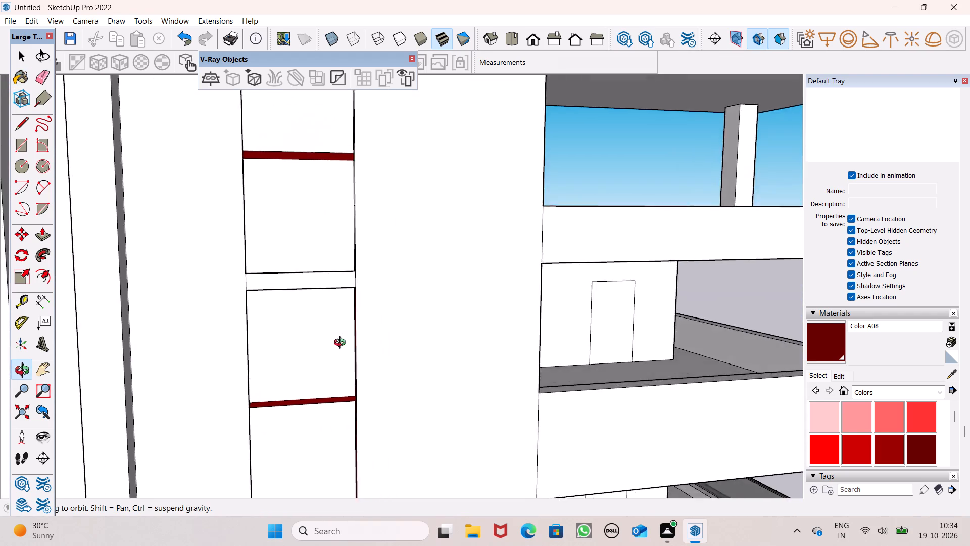
{"action": "middle_click_drag", "start_coordinate": [342, 344], "coordinate": [313, 482]}
{"action": "scroll", "coordinate": [314, 357], "scroll_direction": "up", "scroll_amount": 5}
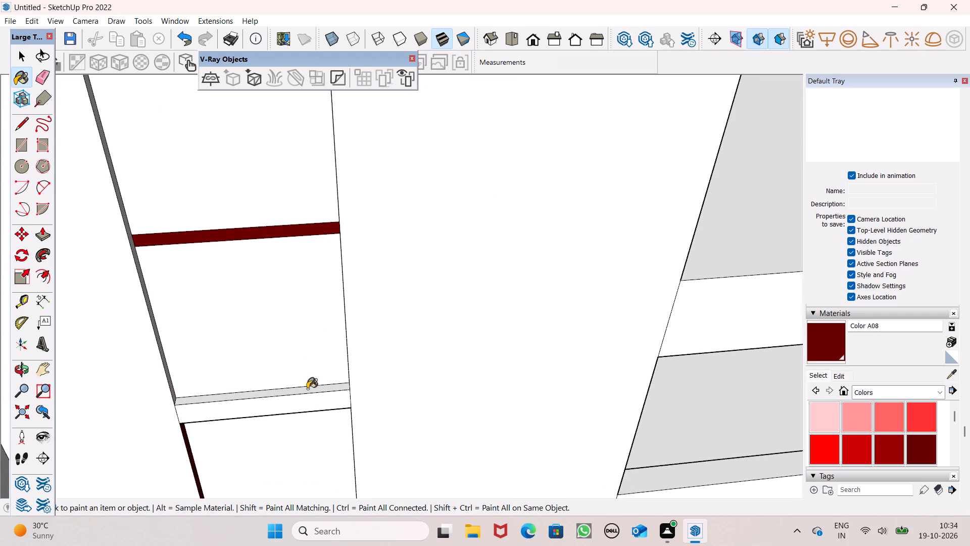
{"action": "left_click", "coordinate": [307, 390]}
{"action": "middle_click_drag", "start_coordinate": [321, 388], "coordinate": [496, 341]}
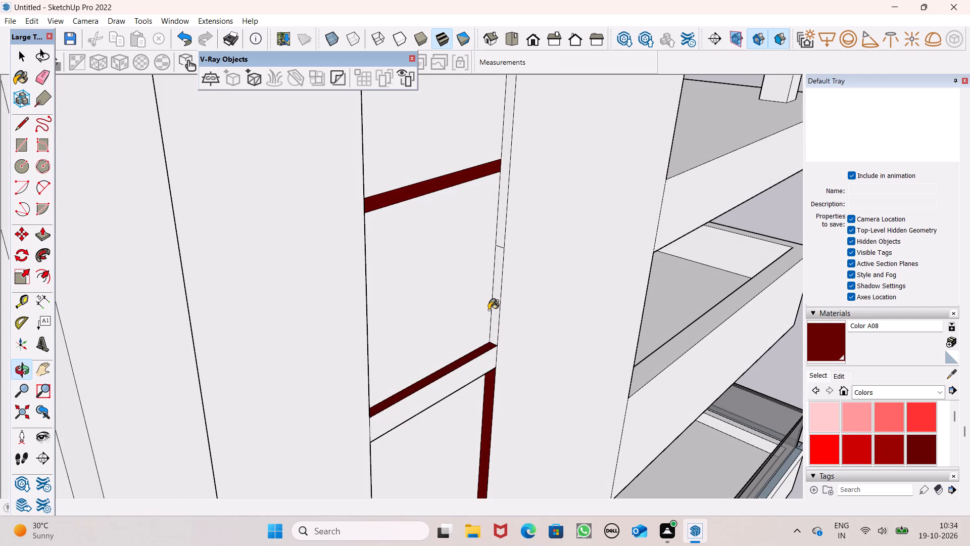
{"action": "left_click", "coordinate": [497, 303]}
{"action": "left_click", "coordinate": [501, 214]}
Examine the strip's painted recess edges from below, focusing on the top recess.
{"action": "scroll", "coordinate": [479, 274], "scroll_direction": "down", "scroll_amount": 7}
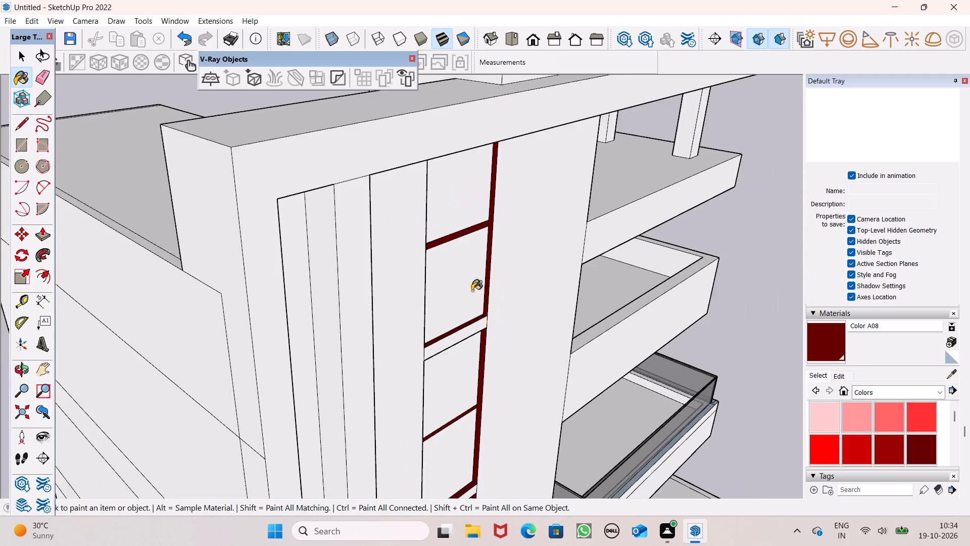
{"action": "scroll", "coordinate": [470, 288], "scroll_direction": "down", "scroll_amount": 4}
{"action": "middle_click_drag", "start_coordinate": [470, 287], "coordinate": [275, 6]}
{"action": "scroll", "coordinate": [274, 3], "scroll_direction": "up", "scroll_amount": 1}
{"action": "scroll", "coordinate": [283, 179], "scroll_direction": "down", "scroll_amount": 12}
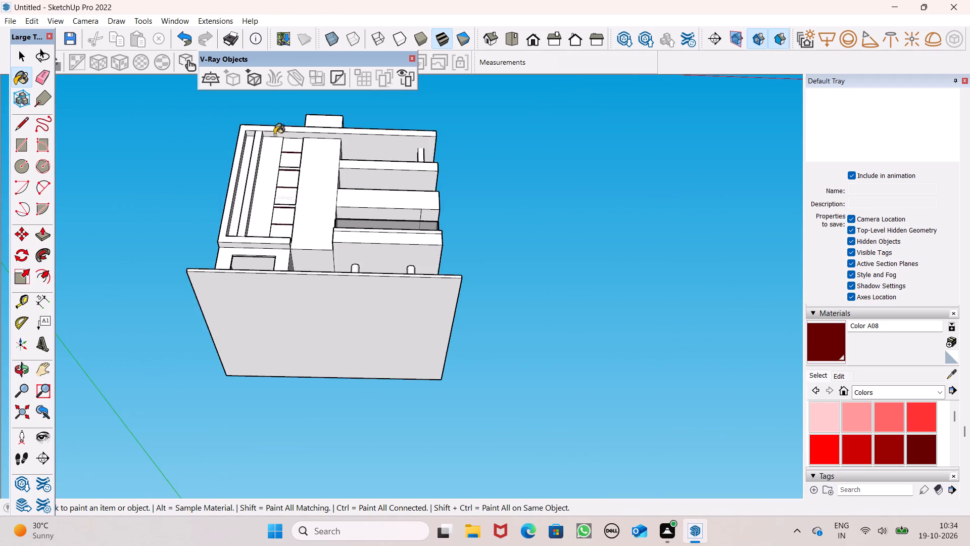
{"action": "scroll", "coordinate": [273, 93], "scroll_direction": "up", "scroll_amount": 13}
{"action": "scroll", "coordinate": [301, 204], "scroll_direction": "up", "scroll_amount": 12}
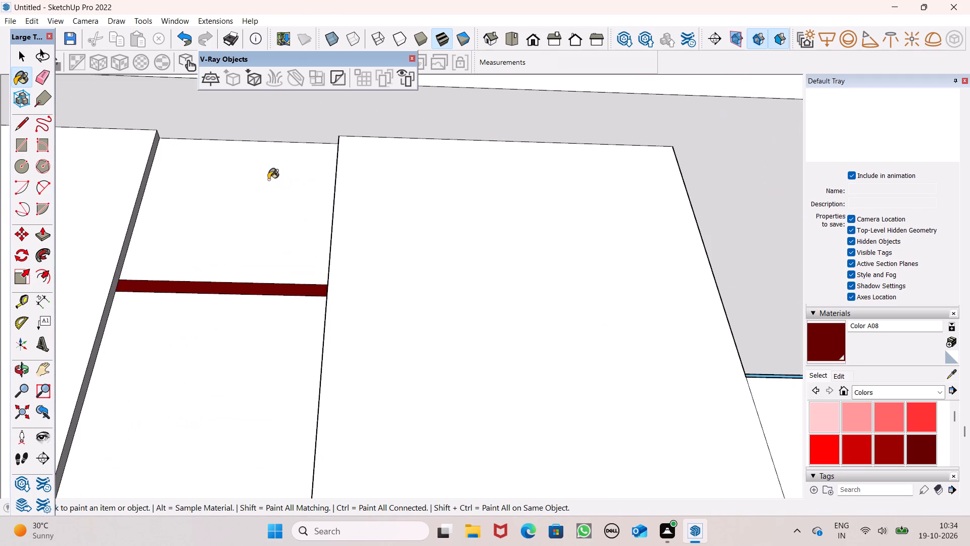
{"action": "scroll", "coordinate": [288, 135], "scroll_direction": "down", "scroll_amount": 14}
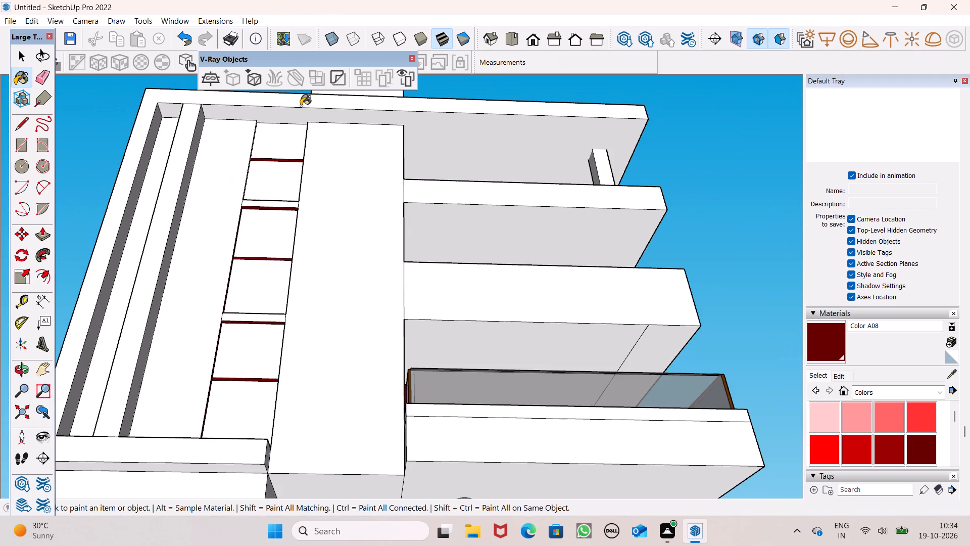
{"action": "scroll", "coordinate": [332, 133], "scroll_direction": "down", "scroll_amount": 2}
{"action": "scroll", "coordinate": [153, 122], "scroll_direction": "down", "scroll_amount": 5}
{"action": "scroll", "coordinate": [128, 163], "scroll_direction": "up", "scroll_amount": 1}
{"action": "middle_click_drag", "start_coordinate": [141, 182], "coordinate": [167, 306]}
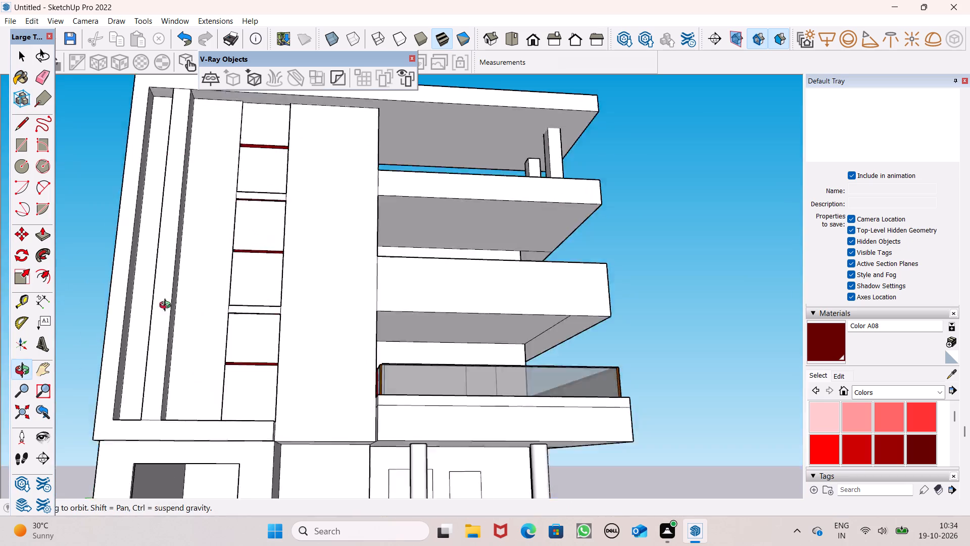
Switch the materials library from Colors to Glass and Mirrors.
{"action": "middle_click_drag", "start_coordinate": [167, 306], "coordinate": [182, 383]}
{"action": "scroll", "coordinate": [181, 383], "scroll_direction": "up", "scroll_amount": 1}
{"action": "scroll", "coordinate": [99, 70], "scroll_direction": "down", "scroll_amount": 5}
{"action": "scroll", "coordinate": [307, 128], "scroll_direction": "down", "scroll_amount": 6}
{"action": "middle_click_drag", "start_coordinate": [560, 328], "coordinate": [560, 332]}
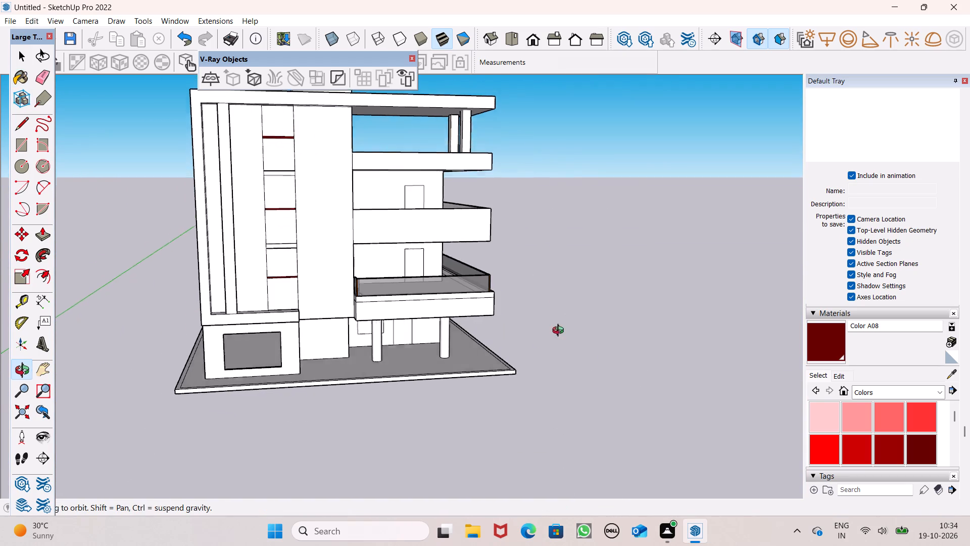
{"action": "middle_click_drag", "start_coordinate": [560, 332], "coordinate": [539, 326]}
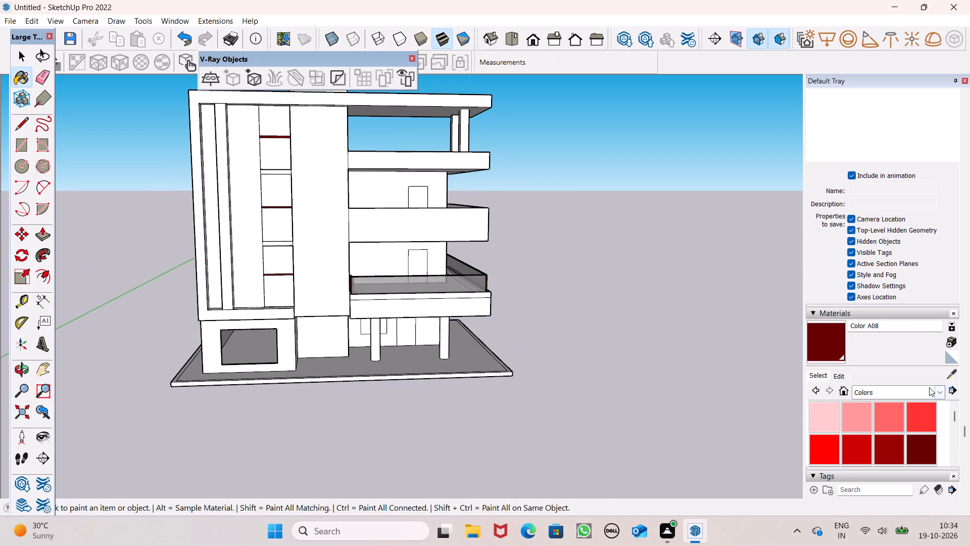
{"action": "left_click", "coordinate": [929, 387]}
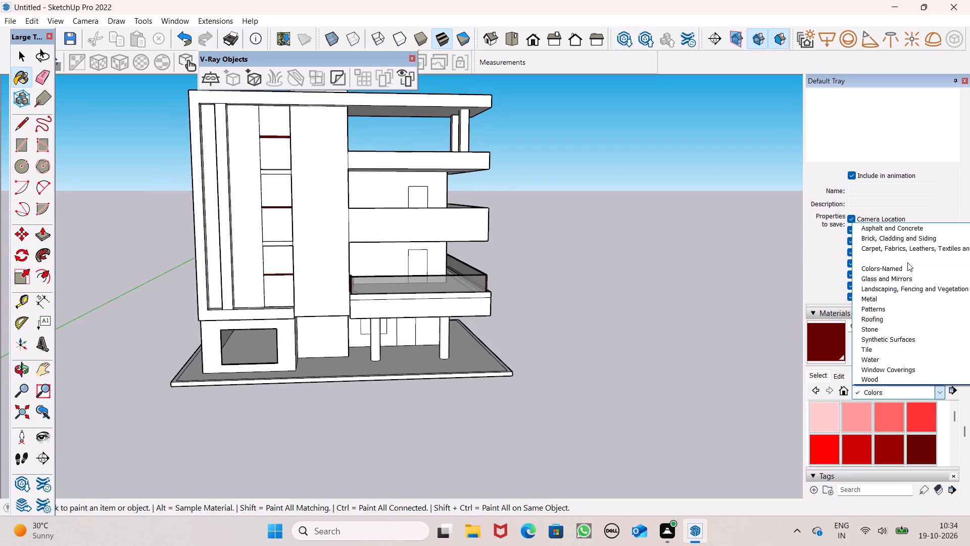
{"action": "left_click_drag", "start_coordinate": [908, 291], "coordinate": [906, 309]}
{"action": "left_click", "coordinate": [906, 309]}
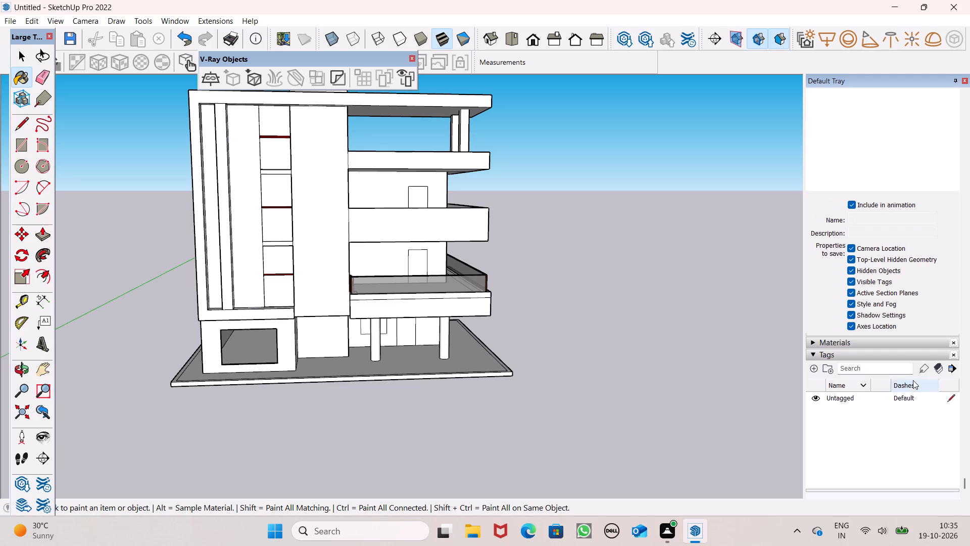
{"action": "scroll", "coordinate": [851, 311], "scroll_direction": "down", "scroll_amount": 6}
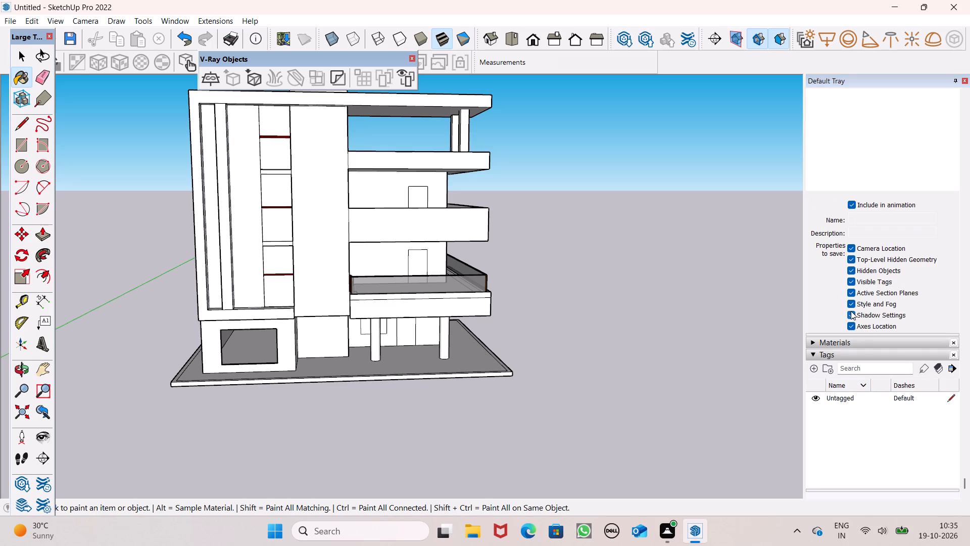
{"action": "left_click", "coordinate": [861, 370]}
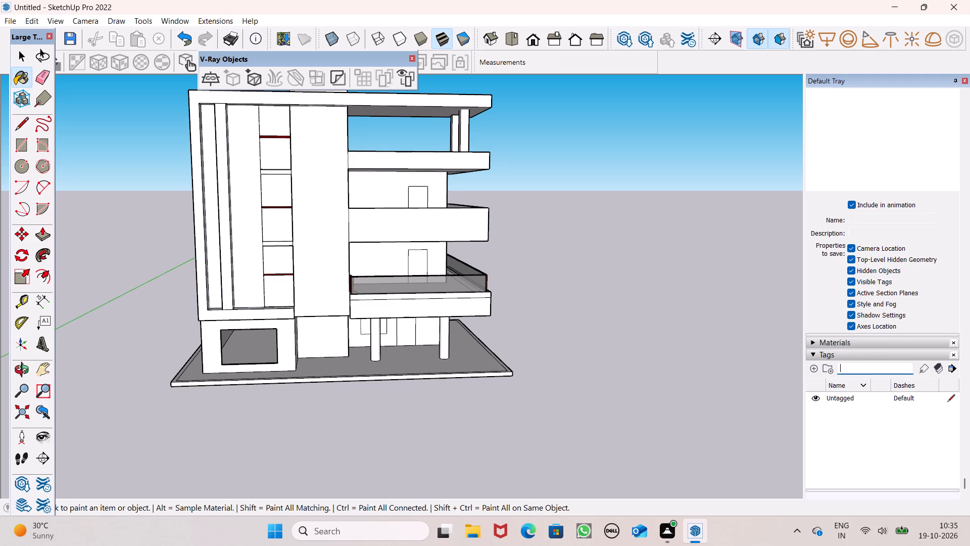
{"action": "left_click", "coordinate": [840, 385]}
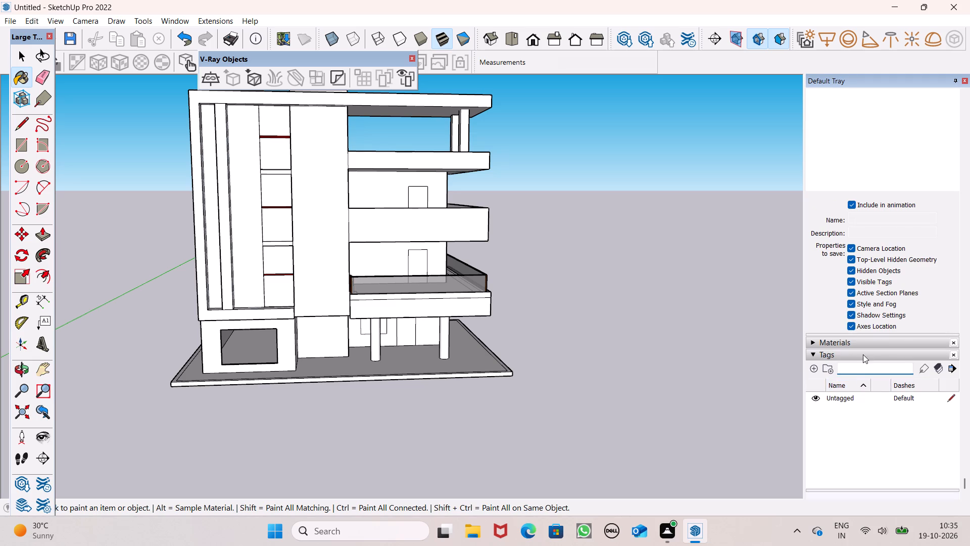
{"action": "left_click", "coordinate": [866, 343]}
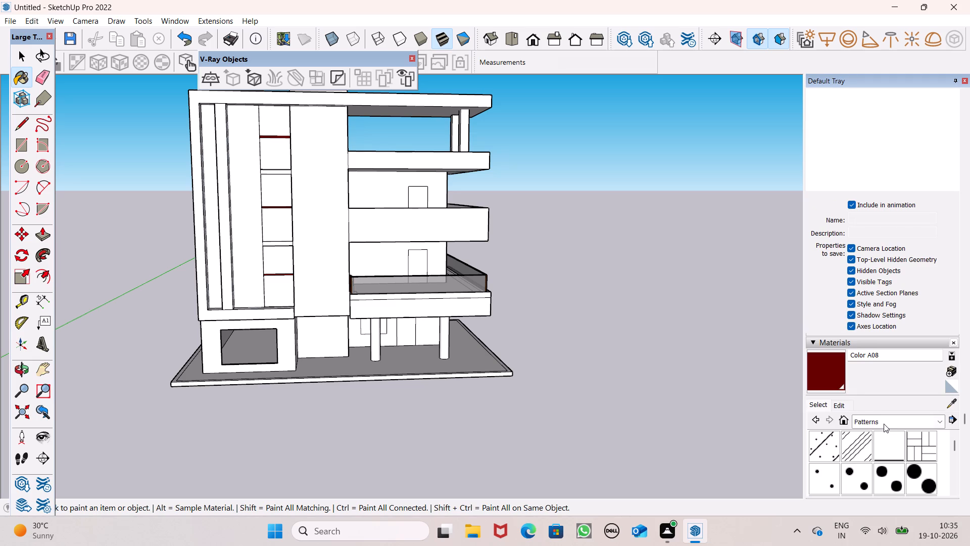
{"action": "double_click", "coordinate": [884, 424]}
{"action": "left_click", "coordinate": [915, 419]}
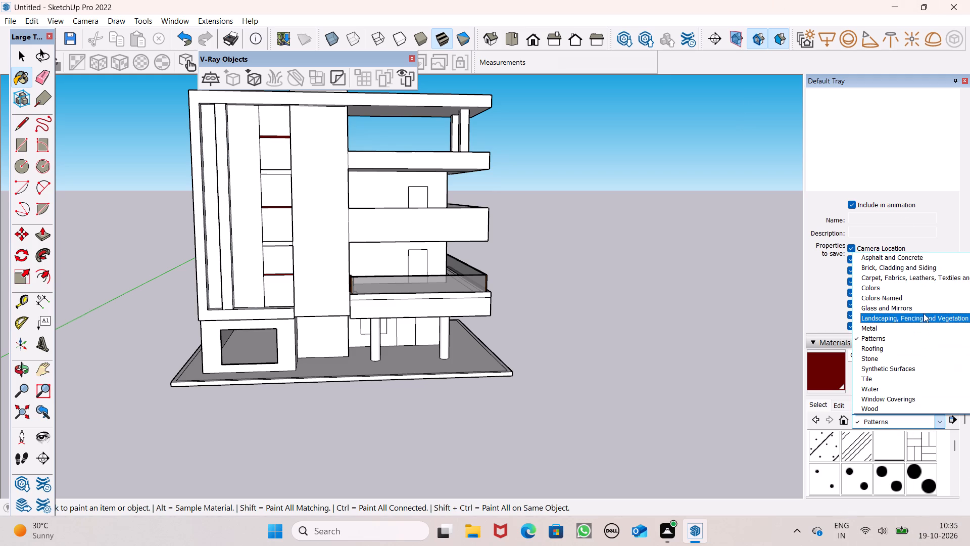
{"action": "scroll", "coordinate": [894, 282], "scroll_direction": "up", "scroll_amount": 1}
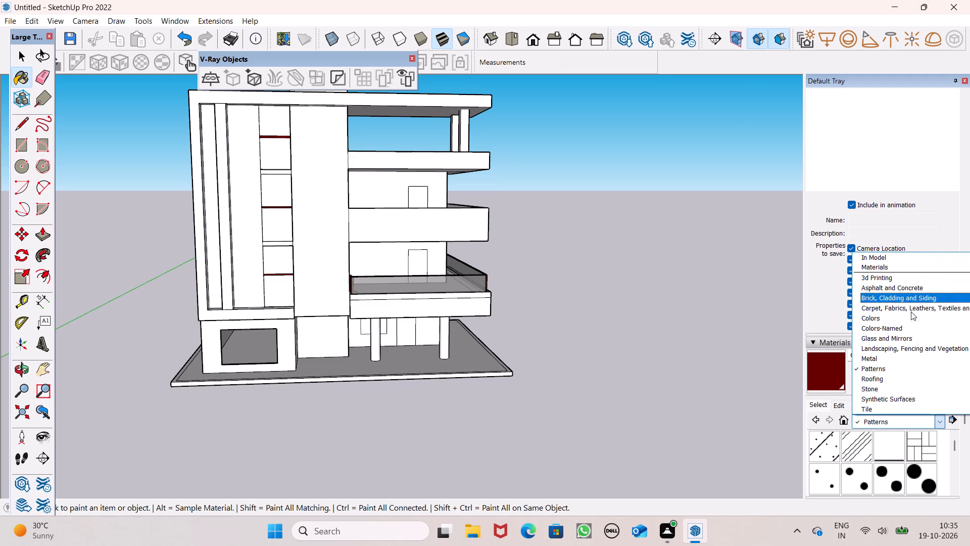
{"action": "left_click", "coordinate": [908, 337]}
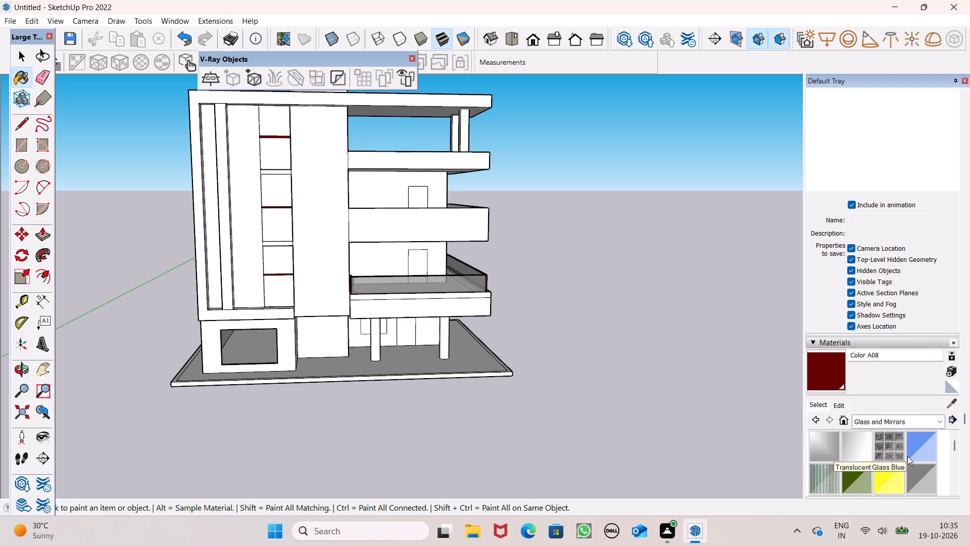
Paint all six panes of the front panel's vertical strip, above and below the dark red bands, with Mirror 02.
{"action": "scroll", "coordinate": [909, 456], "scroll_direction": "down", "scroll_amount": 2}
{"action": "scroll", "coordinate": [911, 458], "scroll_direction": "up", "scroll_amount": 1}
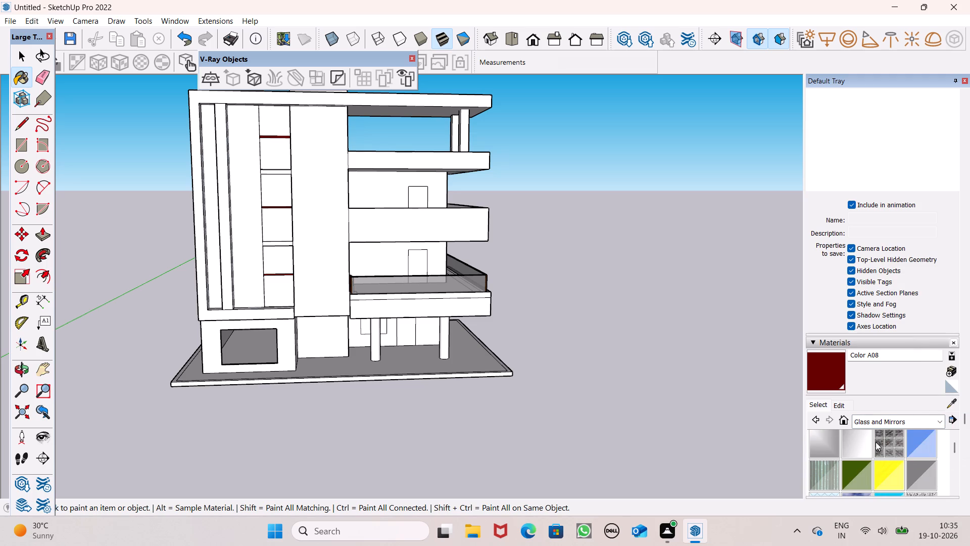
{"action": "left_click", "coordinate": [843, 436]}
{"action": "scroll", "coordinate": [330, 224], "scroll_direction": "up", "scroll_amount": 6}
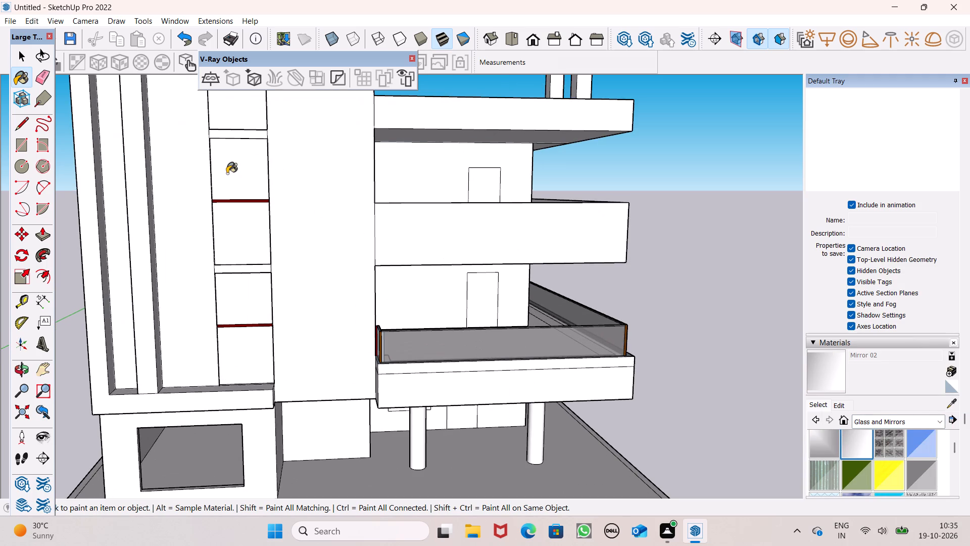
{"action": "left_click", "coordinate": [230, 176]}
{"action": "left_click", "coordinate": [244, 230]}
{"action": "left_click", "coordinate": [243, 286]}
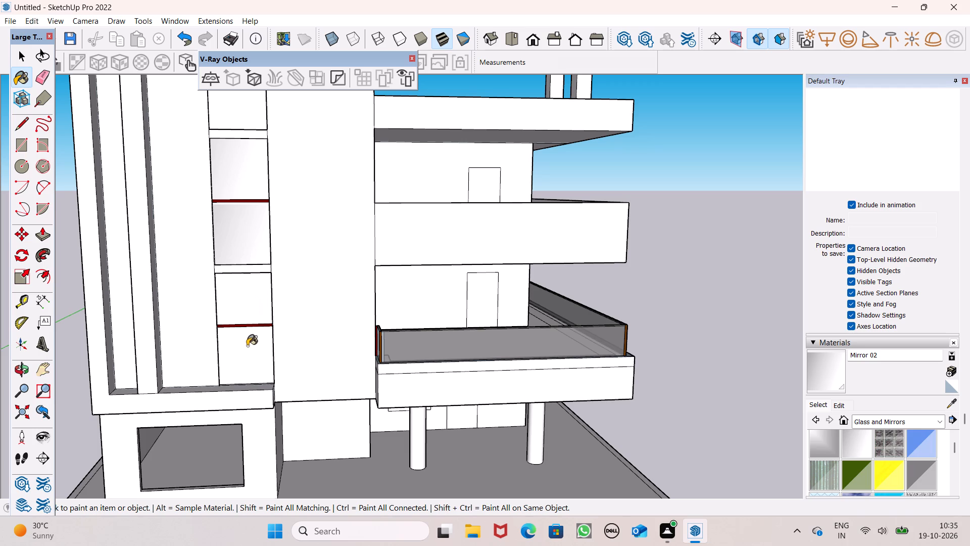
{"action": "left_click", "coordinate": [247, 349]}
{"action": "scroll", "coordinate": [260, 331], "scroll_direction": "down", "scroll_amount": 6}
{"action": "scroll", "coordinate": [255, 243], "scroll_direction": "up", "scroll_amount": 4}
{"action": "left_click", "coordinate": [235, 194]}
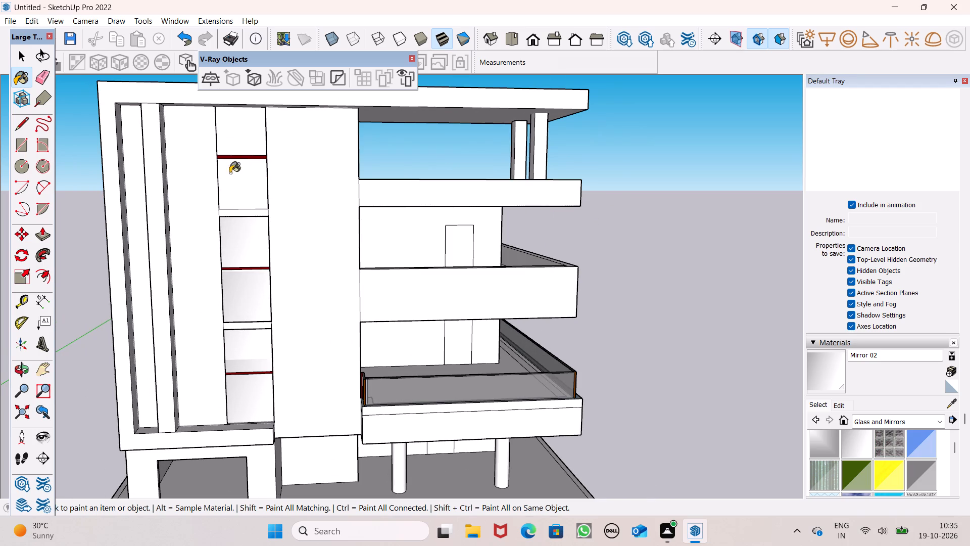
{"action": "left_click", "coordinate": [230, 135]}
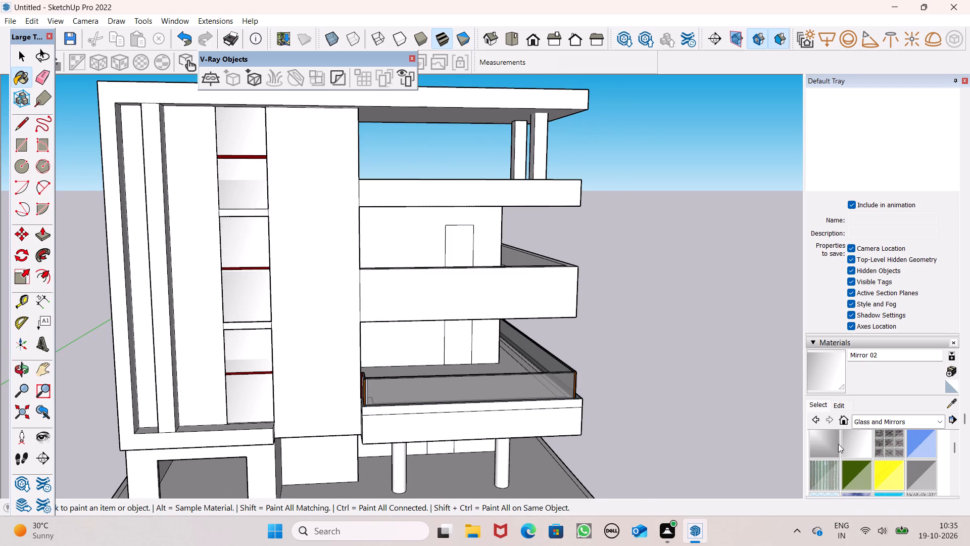
Paint all six panes of the front panel's vertical strip with Mirror 01.
{"action": "left_click", "coordinate": [830, 444]}
{"action": "left_click", "coordinate": [232, 138]}
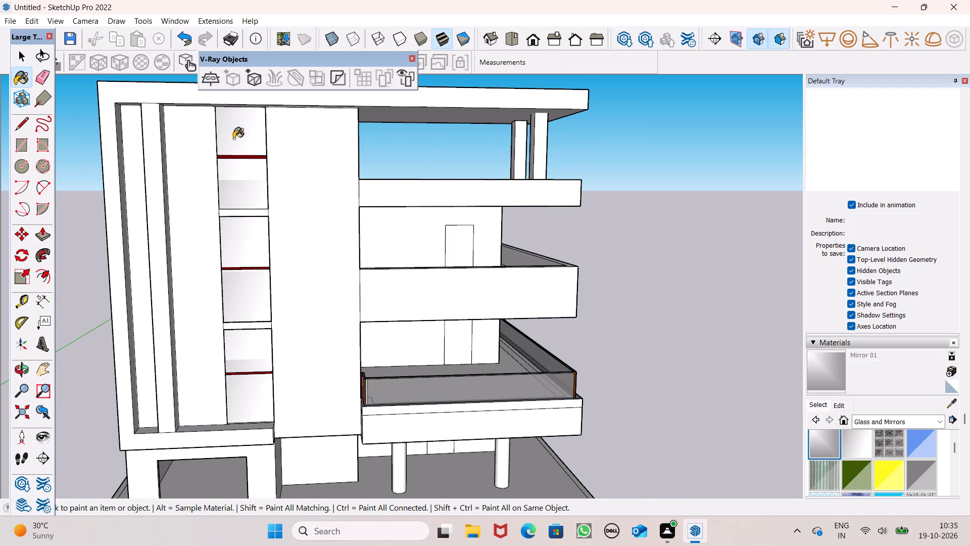
{"action": "left_click", "coordinate": [256, 193]}
{"action": "left_click", "coordinate": [249, 258]}
{"action": "left_click", "coordinate": [249, 300]}
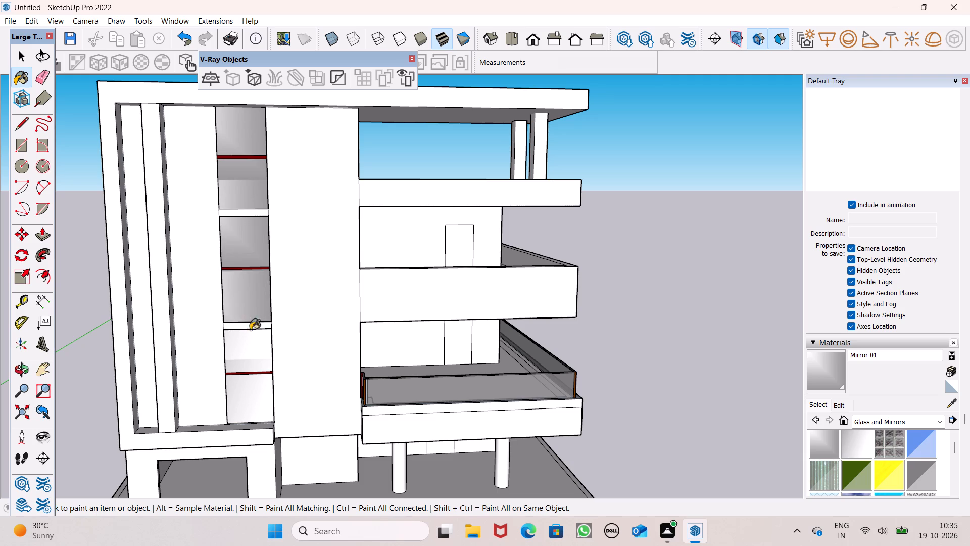
{"action": "left_click", "coordinate": [247, 349]}
{"action": "left_click_drag", "start_coordinate": [234, 380], "coordinate": [240, 386]}
{"action": "scroll", "coordinate": [325, 218], "scroll_direction": "down", "scroll_amount": 4}
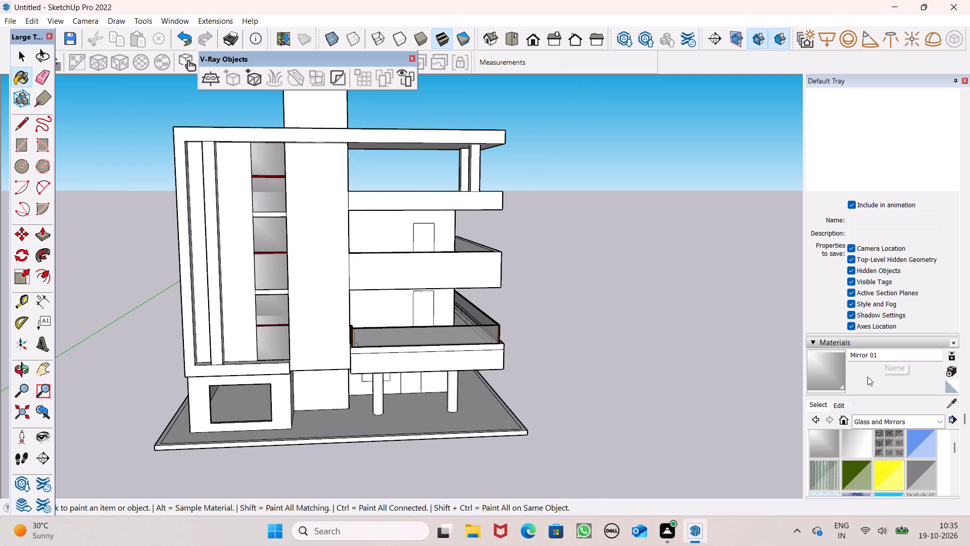
Adjust the Mirror 01 material's RGB colour, setting its blue value to 181, and return to the material swatches.
{"action": "left_click", "coordinate": [838, 406]}
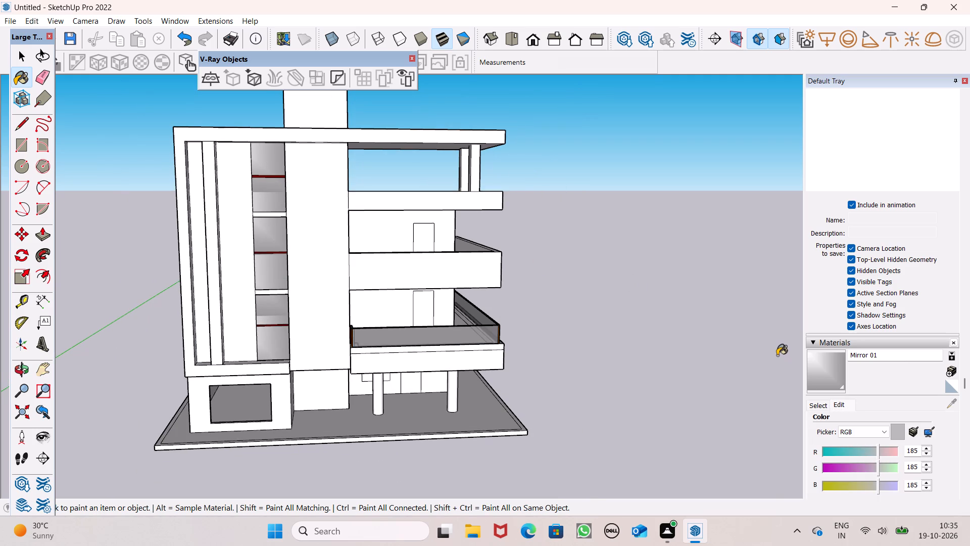
{"action": "left_click_drag", "start_coordinate": [879, 488], "coordinate": [853, 490]}
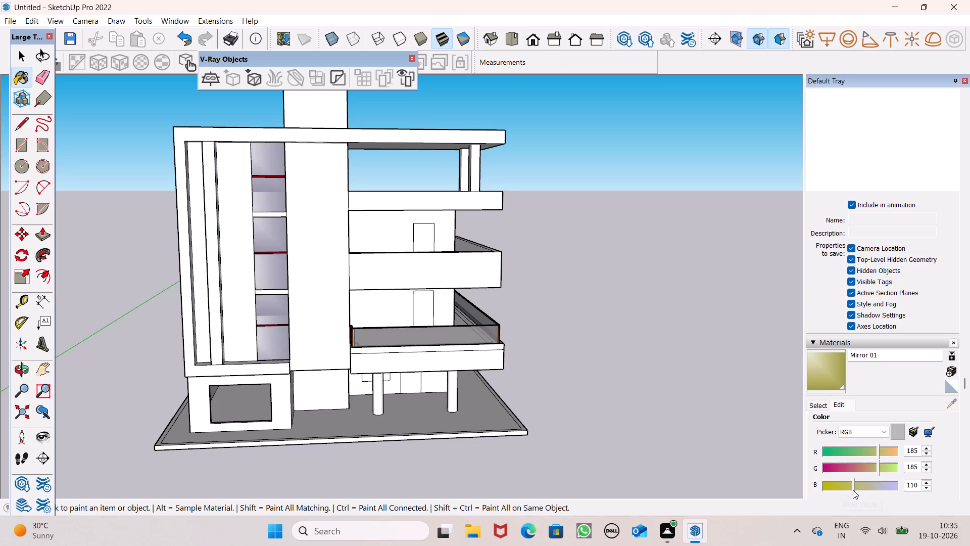
{"action": "left_click_drag", "start_coordinate": [853, 490], "coordinate": [861, 492]}
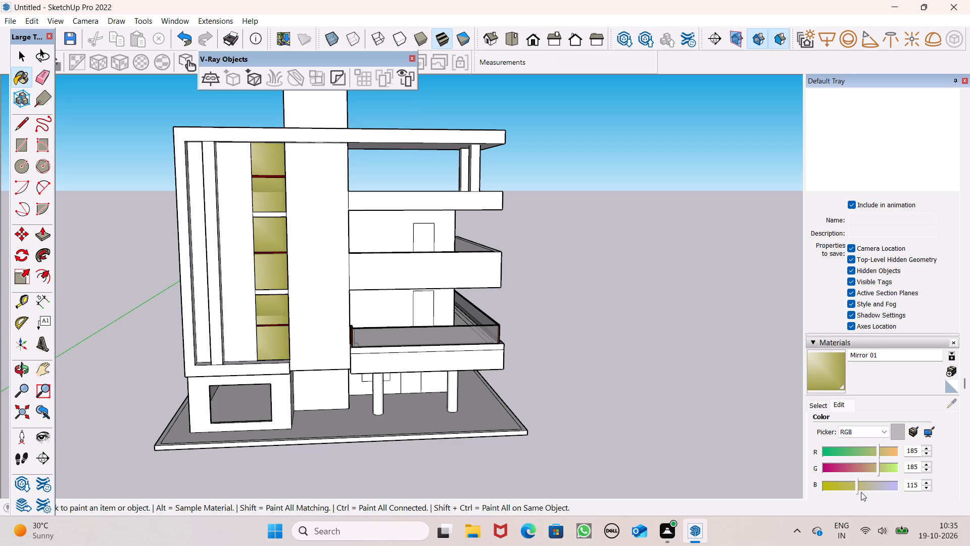
{"action": "left_click_drag", "start_coordinate": [861, 492], "coordinate": [874, 491]}
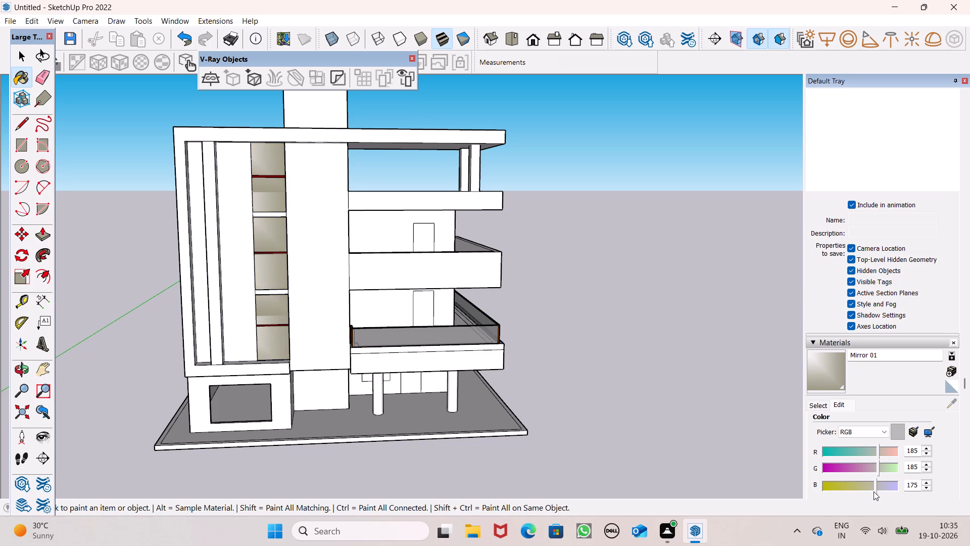
{"action": "left_click_drag", "start_coordinate": [874, 491], "coordinate": [875, 491]}
{"action": "key", "text": "space"}
{"action": "left_click", "coordinate": [628, 313]}
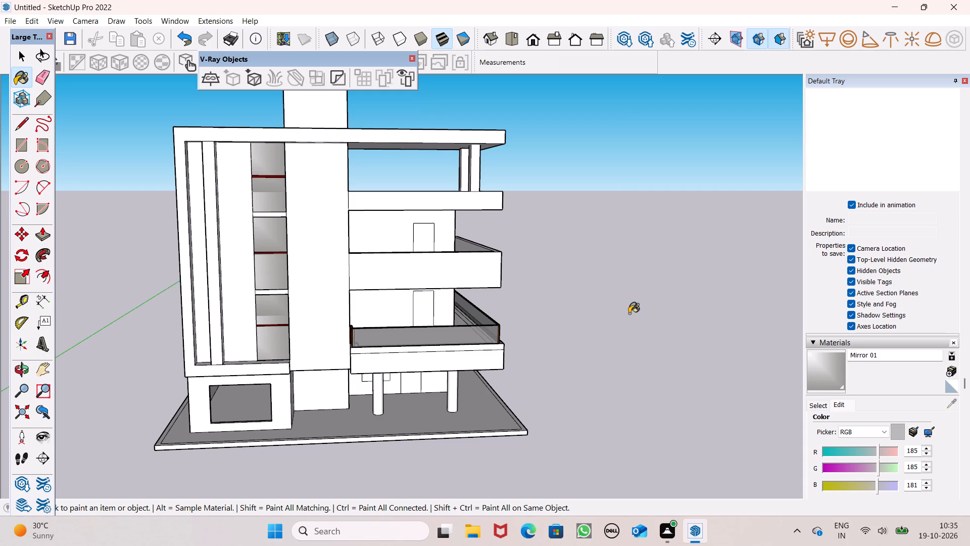
{"action": "scroll", "coordinate": [635, 315], "scroll_direction": "down", "scroll_amount": 2}
{"action": "middle_click_drag", "start_coordinate": [632, 336], "coordinate": [526, 371]}
{"action": "scroll", "coordinate": [611, 367], "scroll_direction": "up", "scroll_amount": 1}
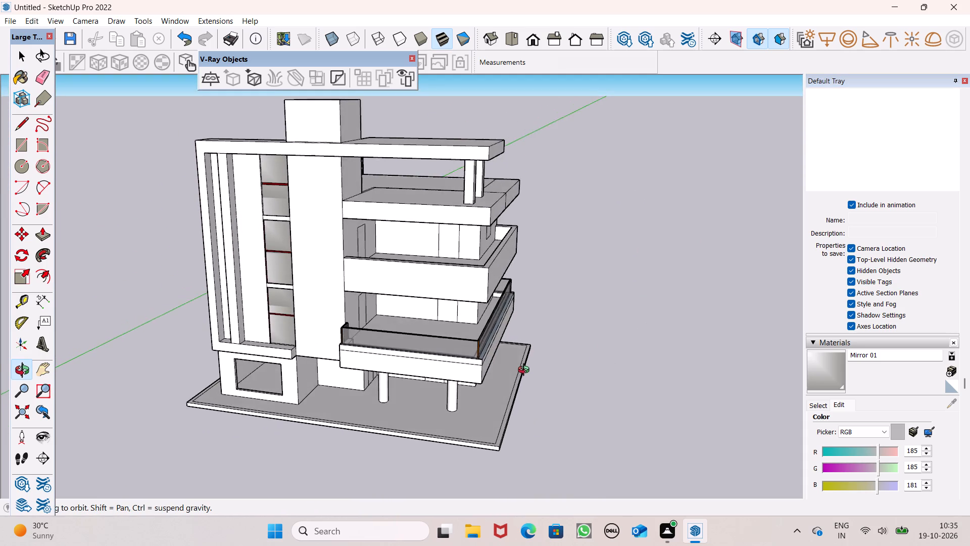
{"action": "middle_click_drag", "start_coordinate": [526, 371], "coordinate": [599, 377]}
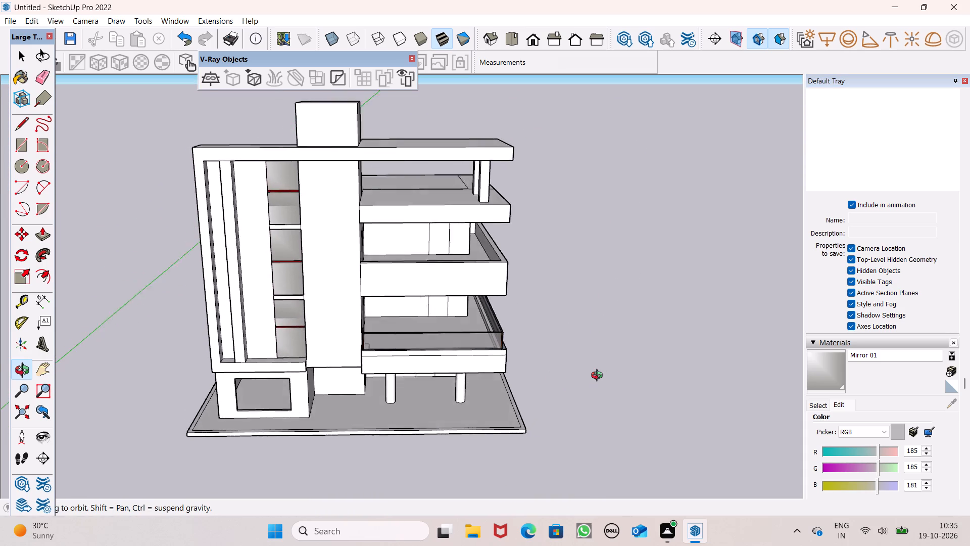
{"action": "middle_click_drag", "start_coordinate": [599, 377], "coordinate": [580, 376]}
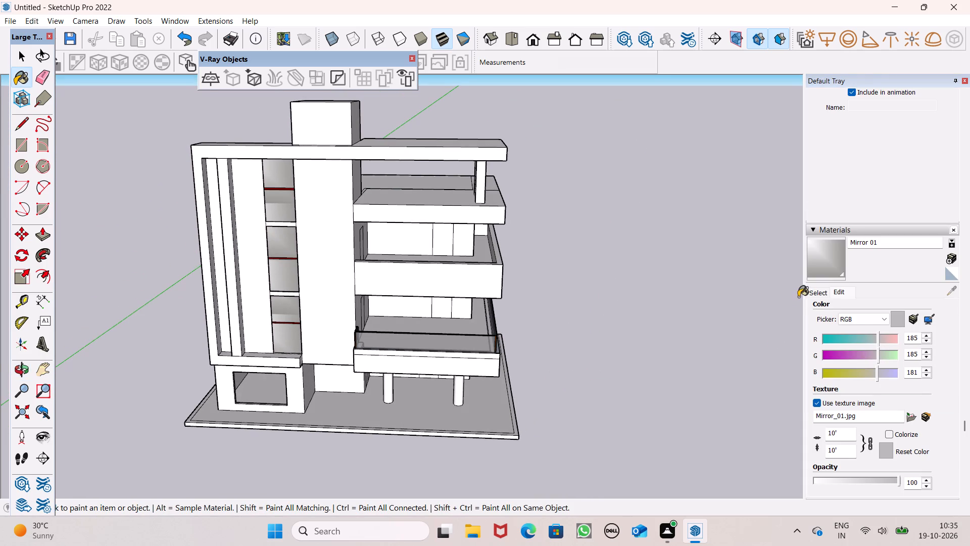
{"action": "left_click", "coordinate": [808, 291]}
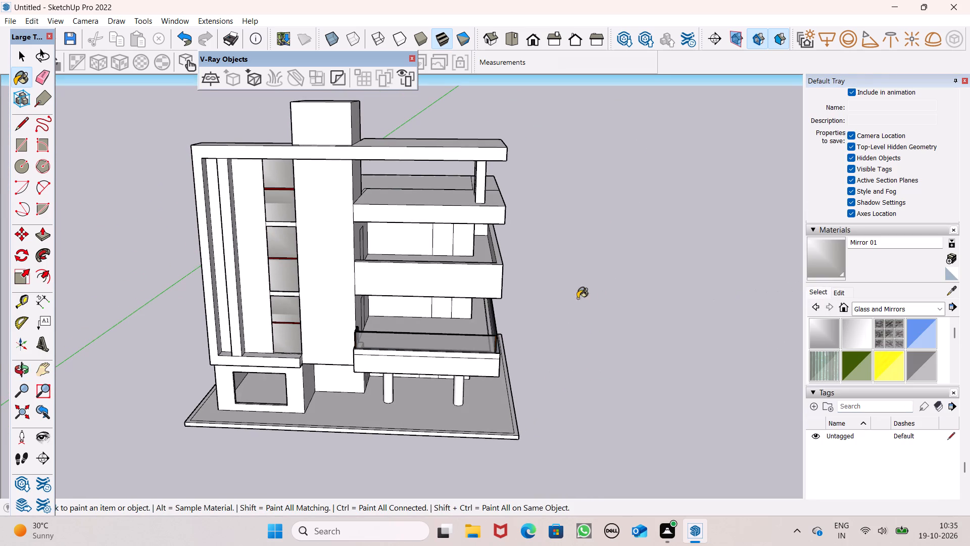
Push the ground-floor door face under the front balcony in 6" to open the doorway through the wall.
{"action": "middle_click_drag", "start_coordinate": [445, 371], "coordinate": [433, 291]}
{"action": "scroll", "coordinate": [441, 353], "scroll_direction": "up", "scroll_amount": 1}
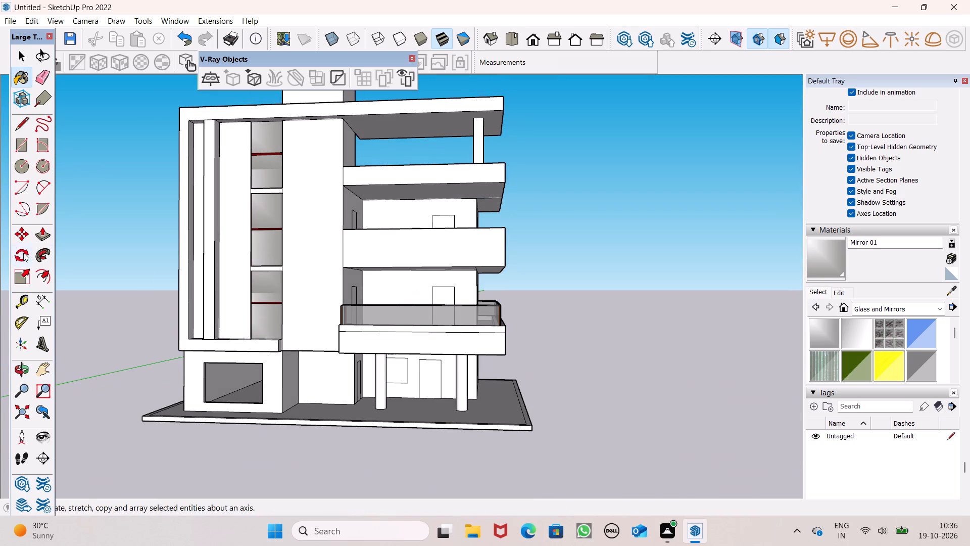
{"action": "left_click", "coordinate": [43, 227]}
{"action": "scroll", "coordinate": [490, 345], "scroll_direction": "up", "scroll_amount": 7}
{"action": "scroll", "coordinate": [397, 396], "scroll_direction": "up", "scroll_amount": 3}
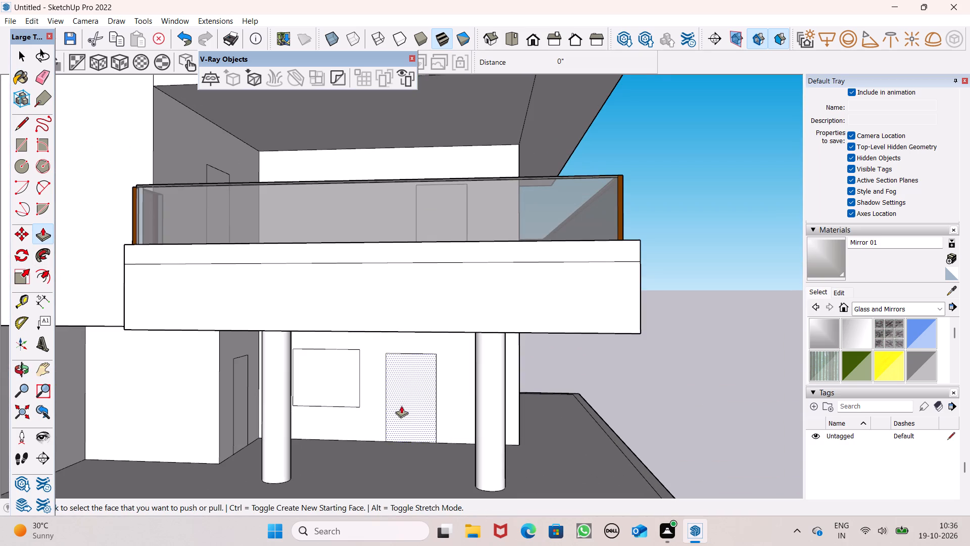
{"action": "left_click_drag", "start_coordinate": [417, 439], "coordinate": [428, 417]}
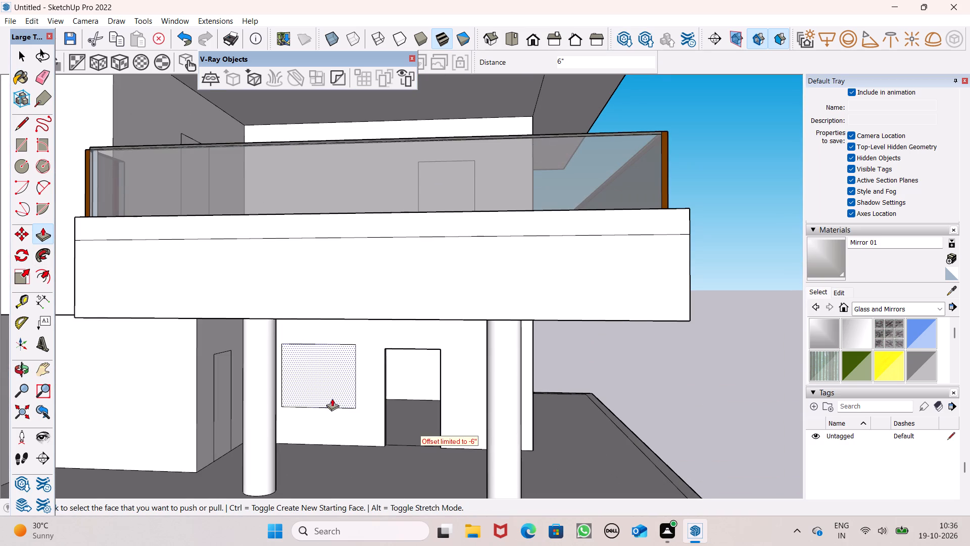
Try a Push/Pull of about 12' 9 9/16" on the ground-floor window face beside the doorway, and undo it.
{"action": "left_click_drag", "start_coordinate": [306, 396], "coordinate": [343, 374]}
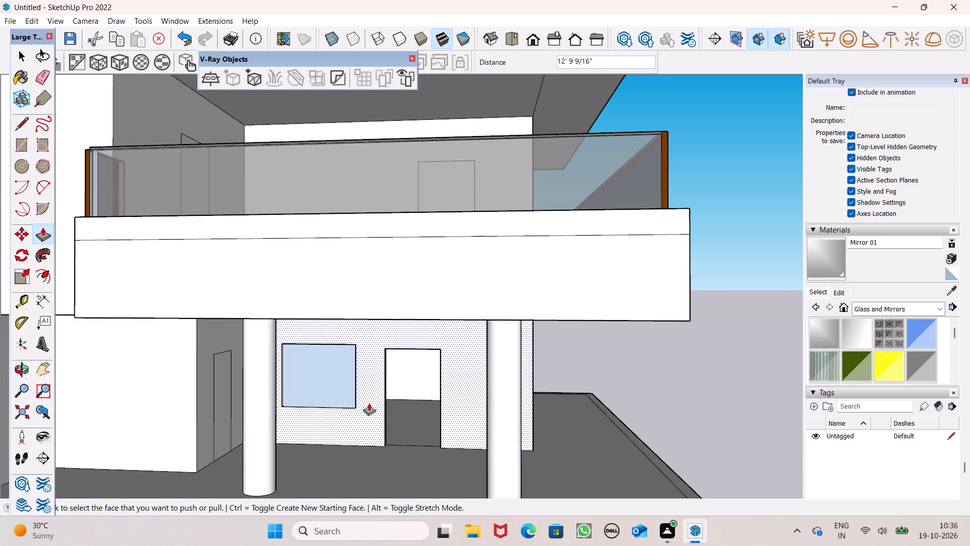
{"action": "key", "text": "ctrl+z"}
Push the ground-floor window face beside the doorway in 6" to open it through the wall.
{"action": "scroll", "coordinate": [387, 385], "scroll_direction": "up", "scroll_amount": 6}
{"action": "left_click_drag", "start_coordinate": [269, 401], "coordinate": [287, 401]}
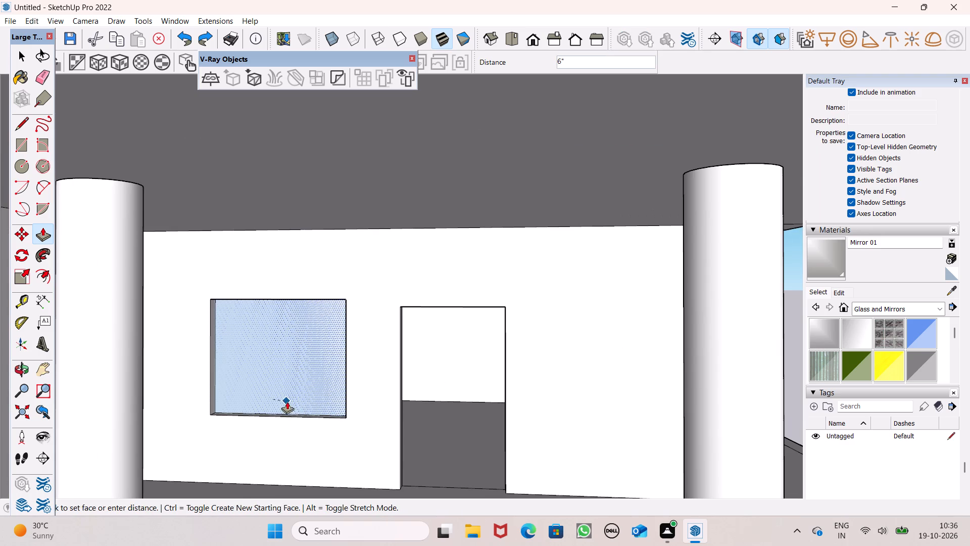
{"action": "left_click_drag", "start_coordinate": [287, 401], "coordinate": [310, 397]}
Push the ground-floor door face on the adjoining wall, around the corner from the window, in 6".
{"action": "scroll", "coordinate": [398, 383], "scroll_direction": "up", "scroll_amount": 1}
{"action": "middle_click_drag", "start_coordinate": [395, 398], "coordinate": [251, 431]}
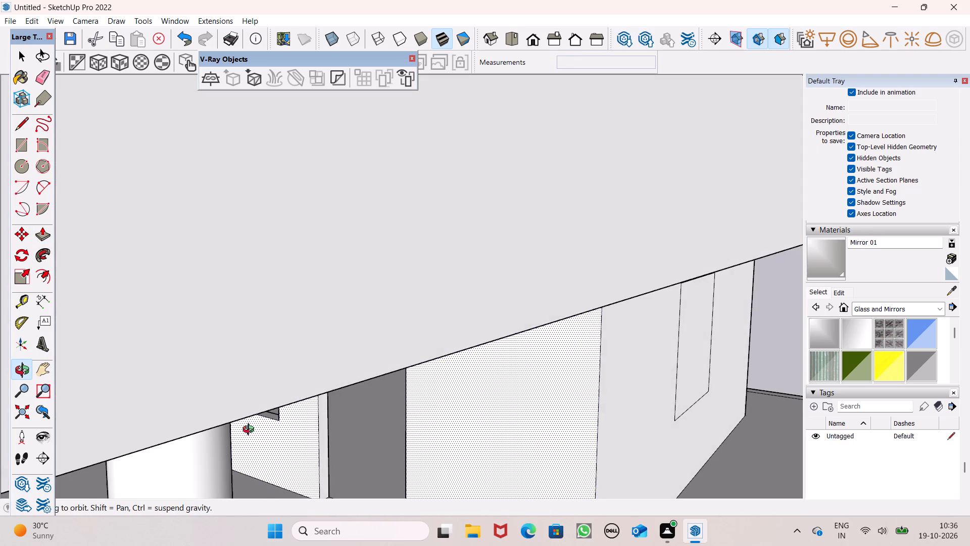
{"action": "middle_click_drag", "start_coordinate": [251, 431], "coordinate": [166, 410]}
{"action": "left_click_drag", "start_coordinate": [121, 434], "coordinate": [126, 421]}
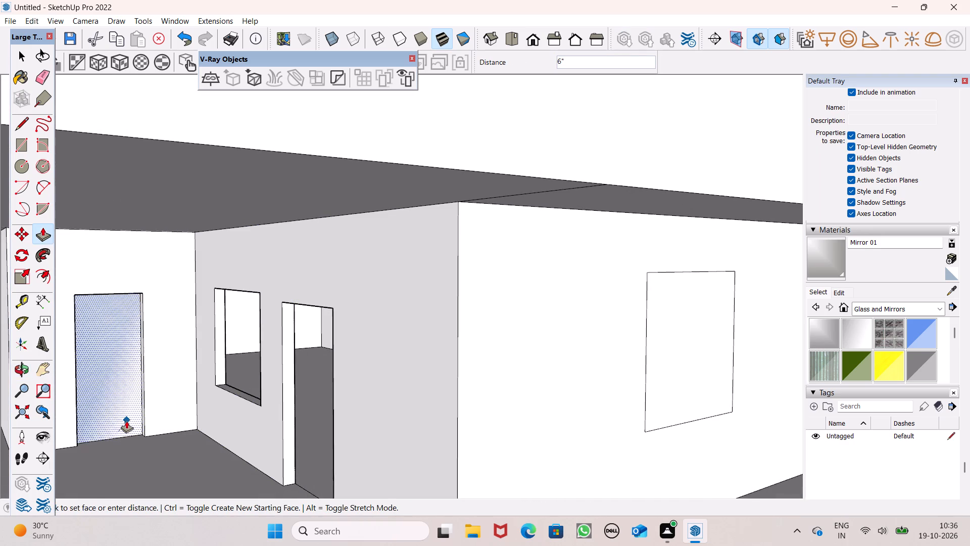
{"action": "left_click_drag", "start_coordinate": [126, 421], "coordinate": [130, 415]}
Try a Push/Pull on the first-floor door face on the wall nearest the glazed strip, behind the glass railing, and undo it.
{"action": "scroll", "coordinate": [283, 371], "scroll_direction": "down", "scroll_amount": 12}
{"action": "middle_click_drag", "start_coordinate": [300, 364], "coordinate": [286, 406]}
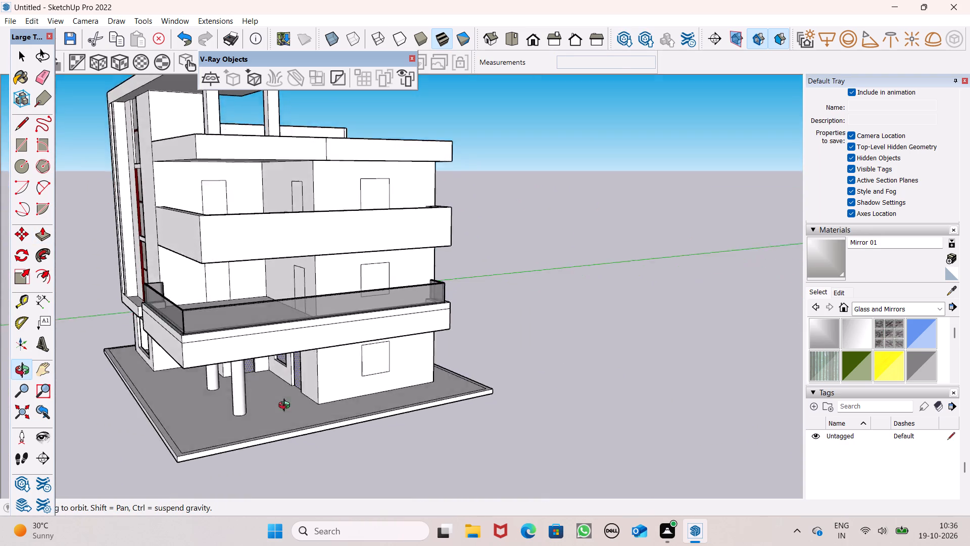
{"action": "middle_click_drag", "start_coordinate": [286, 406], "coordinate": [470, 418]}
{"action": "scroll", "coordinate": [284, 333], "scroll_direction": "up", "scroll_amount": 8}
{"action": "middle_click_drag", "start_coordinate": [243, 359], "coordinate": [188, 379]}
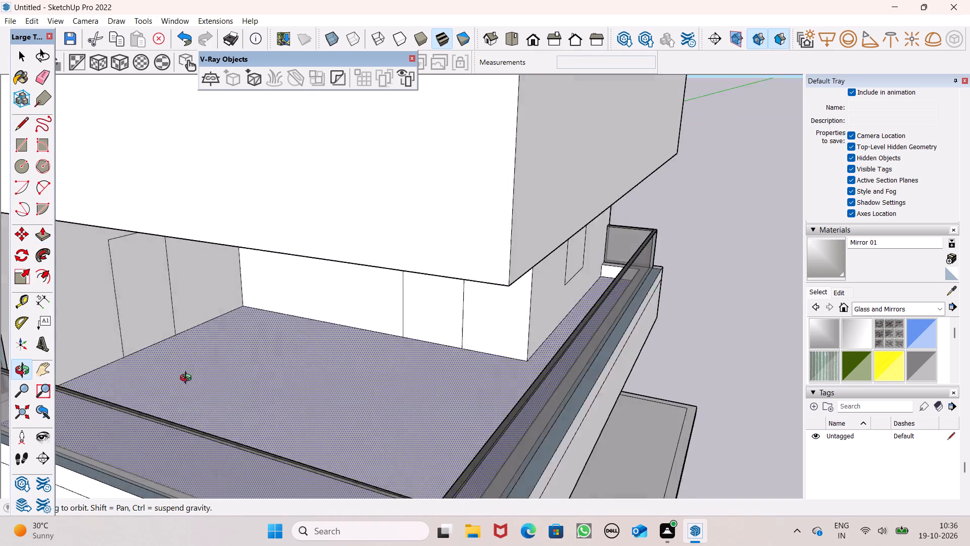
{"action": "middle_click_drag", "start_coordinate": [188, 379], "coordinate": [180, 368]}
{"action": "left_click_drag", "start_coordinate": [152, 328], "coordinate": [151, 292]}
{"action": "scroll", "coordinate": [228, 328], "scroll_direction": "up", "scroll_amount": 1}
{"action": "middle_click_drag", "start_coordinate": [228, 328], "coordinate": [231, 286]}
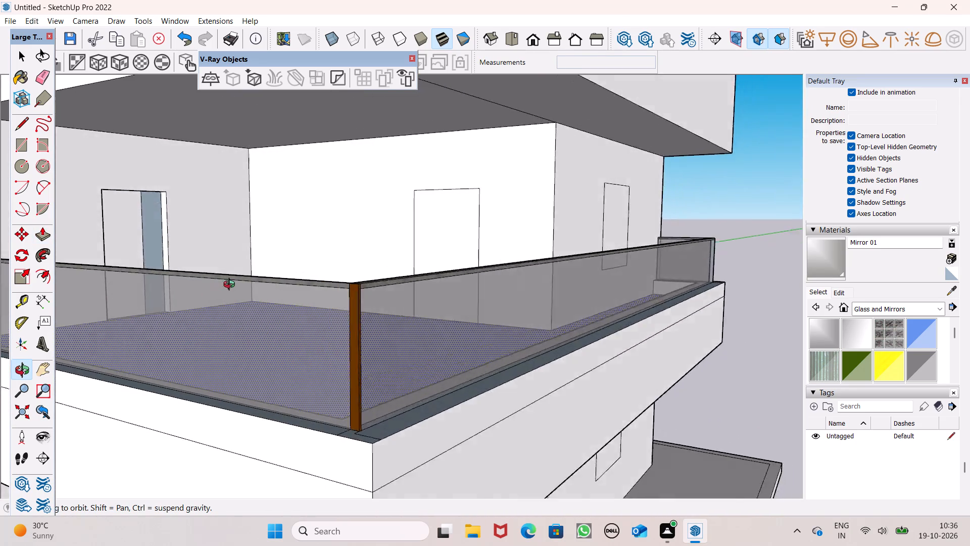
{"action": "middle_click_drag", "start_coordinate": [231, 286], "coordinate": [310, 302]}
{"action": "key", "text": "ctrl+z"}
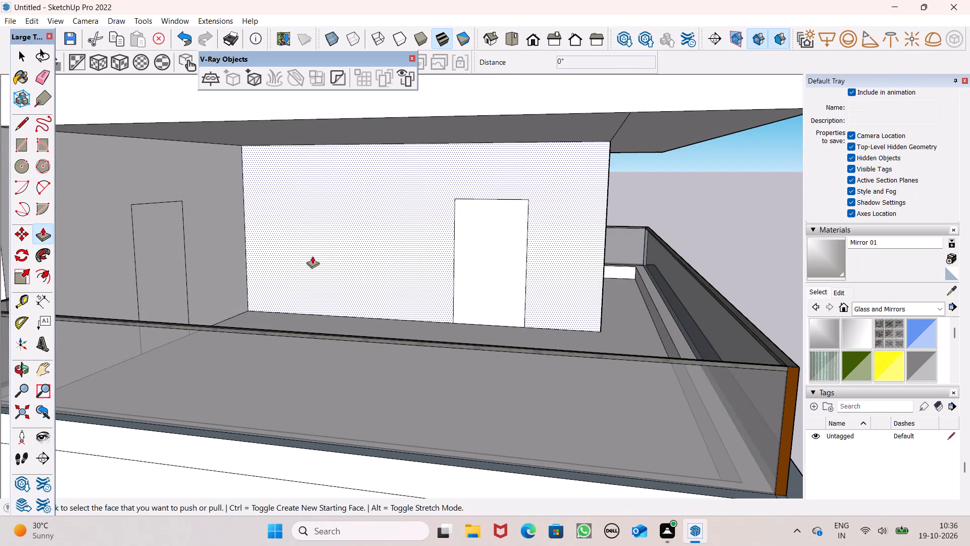
Push both first-floor door faces behind the glass-railed balcony in 6", one on each of the two adjoining walls.
{"action": "scroll", "coordinate": [211, 308], "scroll_direction": "up", "scroll_amount": 3}
{"action": "left_click_drag", "start_coordinate": [160, 316], "coordinate": [148, 304]}
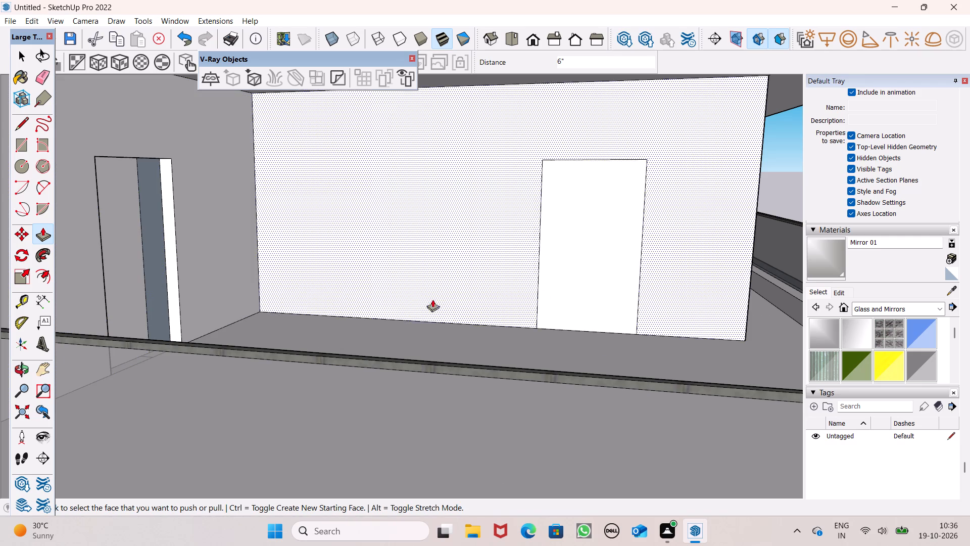
{"action": "left_click_drag", "start_coordinate": [566, 303], "coordinate": [593, 253]}
Push the second-floor door face above the first-floor balcony doorway in to open it through the wall.
{"action": "scroll", "coordinate": [580, 287], "scroll_direction": "down", "scroll_amount": 6}
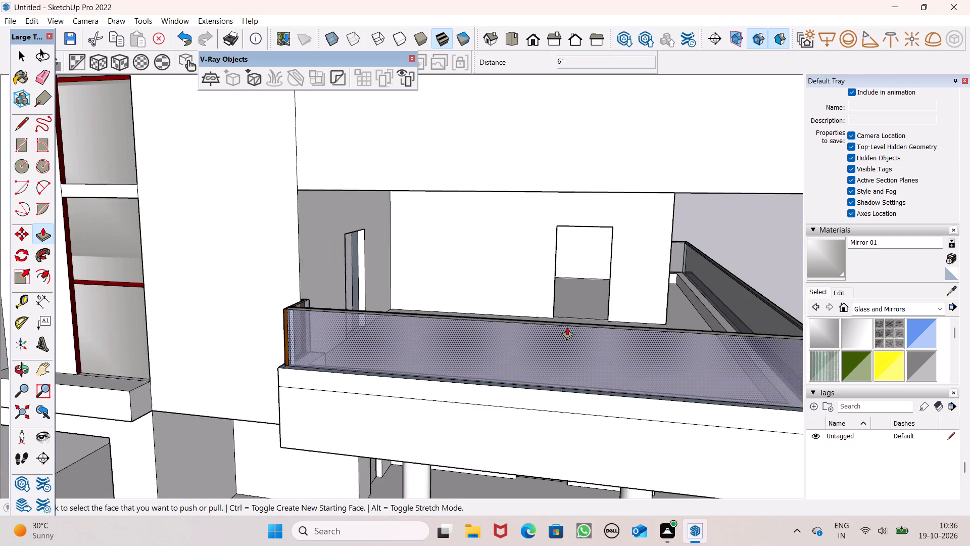
{"action": "scroll", "coordinate": [569, 330], "scroll_direction": "down", "scroll_amount": 7}
{"action": "middle_click_drag", "start_coordinate": [537, 196], "coordinate": [511, 252]}
{"action": "scroll", "coordinate": [522, 275], "scroll_direction": "up", "scroll_amount": 6}
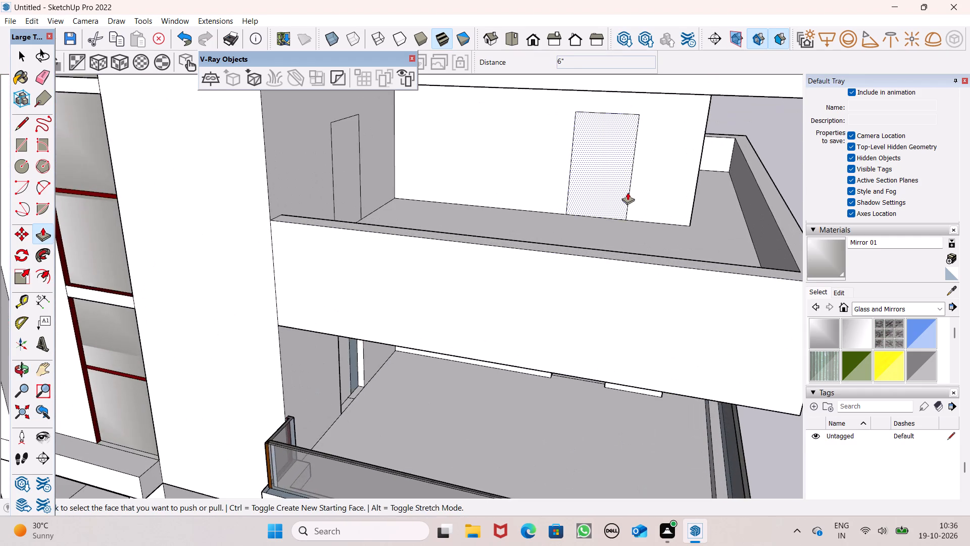
{"action": "left_click_drag", "start_coordinate": [592, 205], "coordinate": [621, 160]}
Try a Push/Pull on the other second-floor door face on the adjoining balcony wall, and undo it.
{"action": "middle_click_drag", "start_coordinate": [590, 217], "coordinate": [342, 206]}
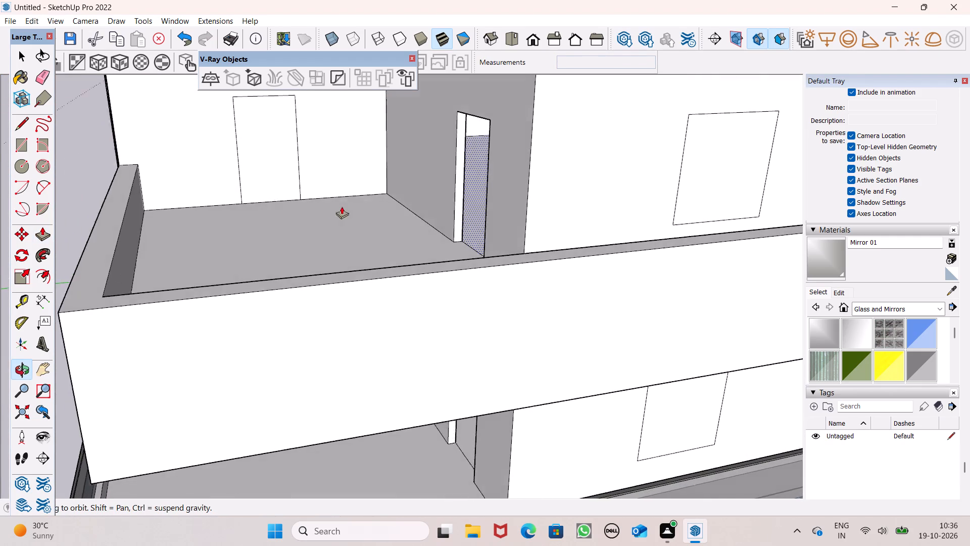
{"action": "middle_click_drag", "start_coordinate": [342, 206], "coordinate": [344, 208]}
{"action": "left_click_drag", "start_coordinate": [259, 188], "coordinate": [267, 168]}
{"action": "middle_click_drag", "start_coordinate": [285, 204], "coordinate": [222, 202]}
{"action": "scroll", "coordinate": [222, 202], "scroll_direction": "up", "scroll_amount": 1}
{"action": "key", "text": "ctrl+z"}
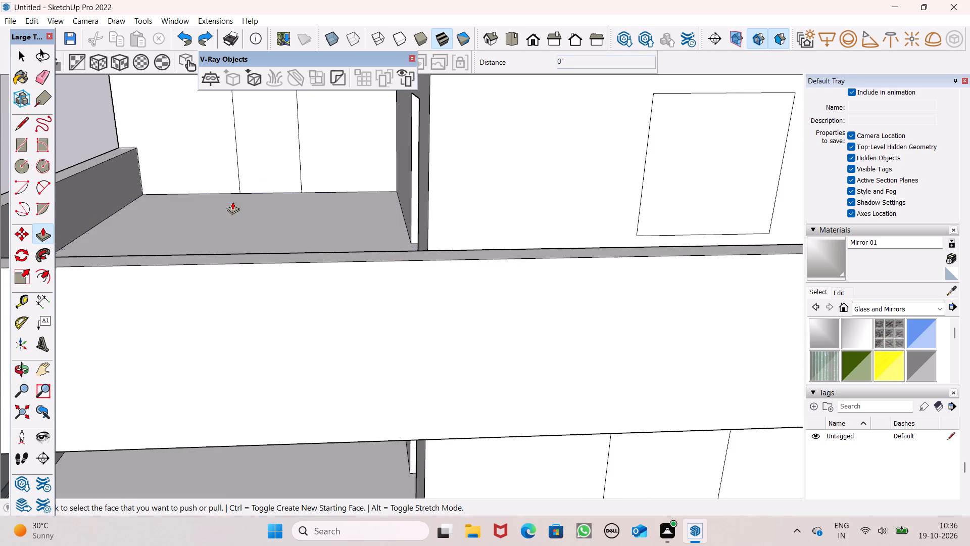
Push the remaining second-floor balcony door face in about 5 5/16" to recess it into the wall.
{"action": "middle_click_drag", "start_coordinate": [268, 206], "coordinate": [301, 243]}
{"action": "scroll", "coordinate": [299, 253], "scroll_direction": "up", "scroll_amount": 7}
{"action": "left_click", "coordinate": [286, 191]}
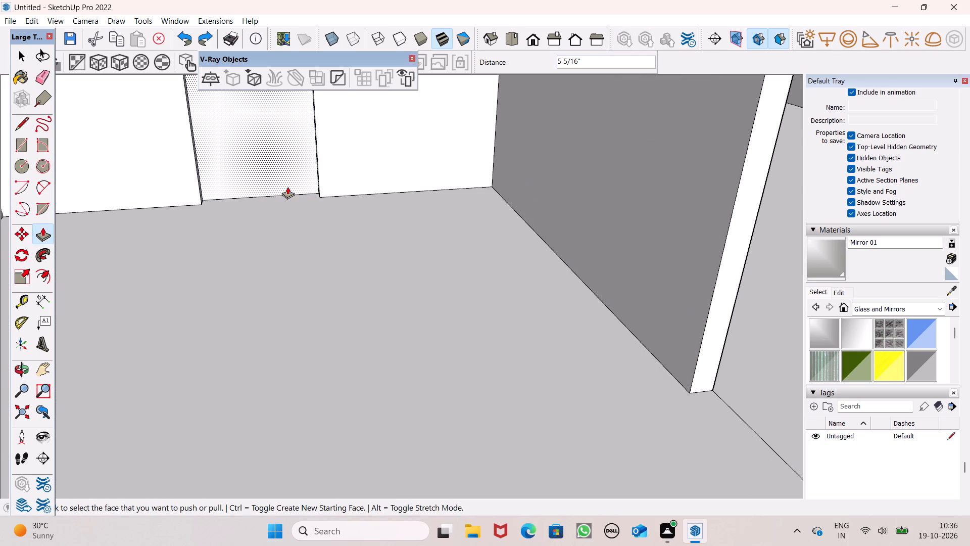
Push the second-floor window face on the side wall, above the solid balcony parapet, in 6" to open it.
{"action": "middle_click_drag", "start_coordinate": [283, 196], "coordinate": [231, 227]}
{"action": "middle_click_drag", "start_coordinate": [241, 219], "coordinate": [361, 128]}
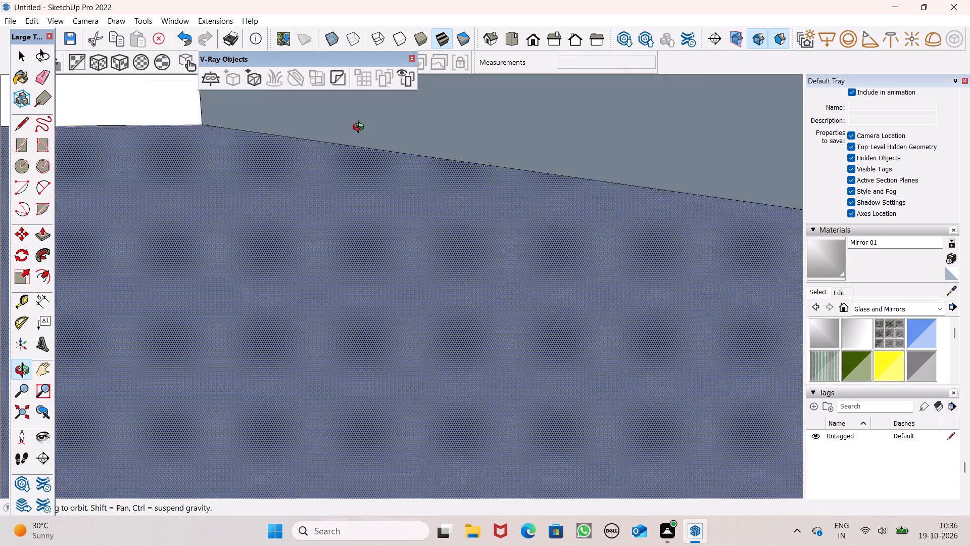
{"action": "middle_click_drag", "start_coordinate": [361, 128], "coordinate": [438, 98]}
{"action": "scroll", "coordinate": [436, 153], "scroll_direction": "down", "scroll_amount": 19}
{"action": "scroll", "coordinate": [465, 221], "scroll_direction": "down", "scroll_amount": 2}
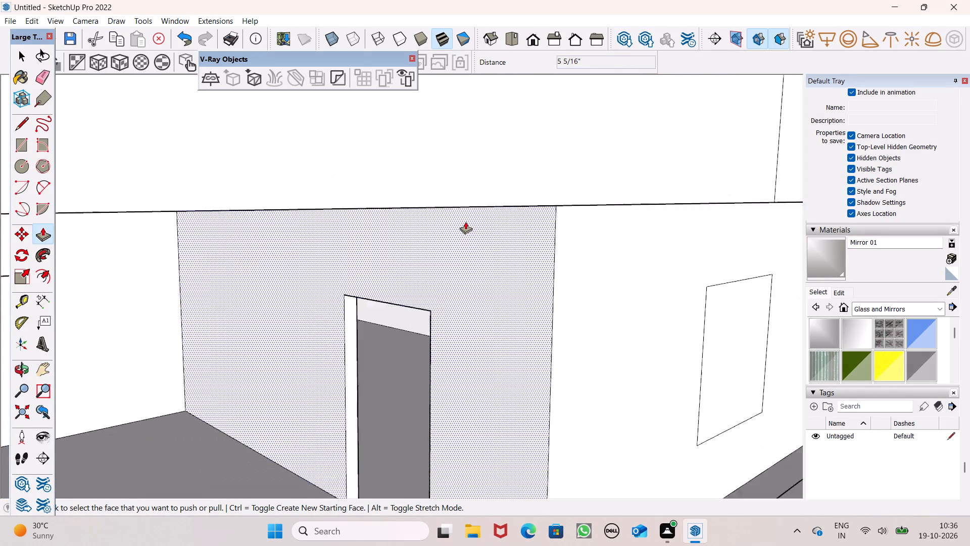
{"action": "scroll", "coordinate": [465, 221], "scroll_direction": "down", "scroll_amount": 16}
{"action": "middle_click_drag", "start_coordinate": [530, 297], "coordinate": [422, 296]}
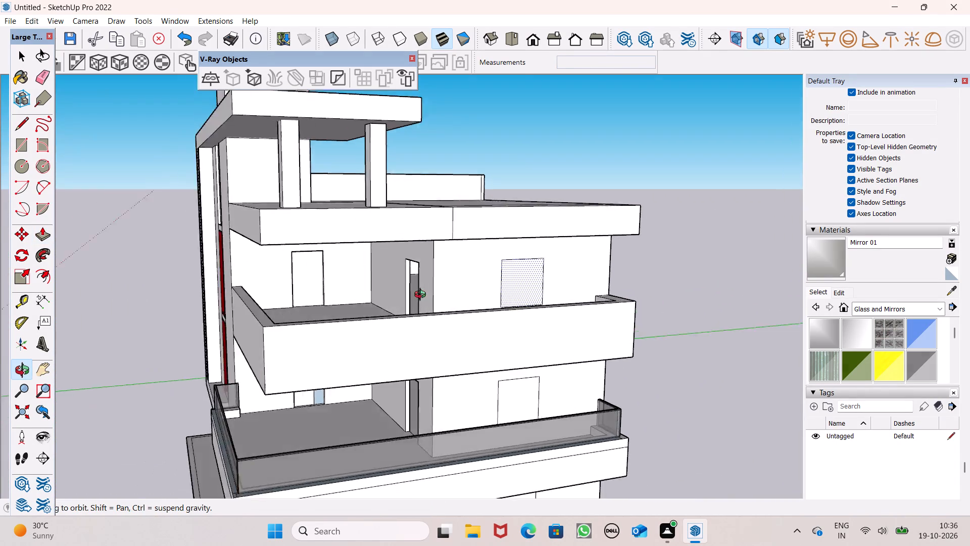
{"action": "middle_click_drag", "start_coordinate": [422, 296], "coordinate": [413, 282]}
{"action": "scroll", "coordinate": [413, 280], "scroll_direction": "up", "scroll_amount": 1}
{"action": "scroll", "coordinate": [339, 232], "scroll_direction": "down", "scroll_amount": 6}
{"action": "middle_click_drag", "start_coordinate": [516, 298], "coordinate": [411, 321]}
{"action": "scroll", "coordinate": [402, 298], "scroll_direction": "up", "scroll_amount": 6}
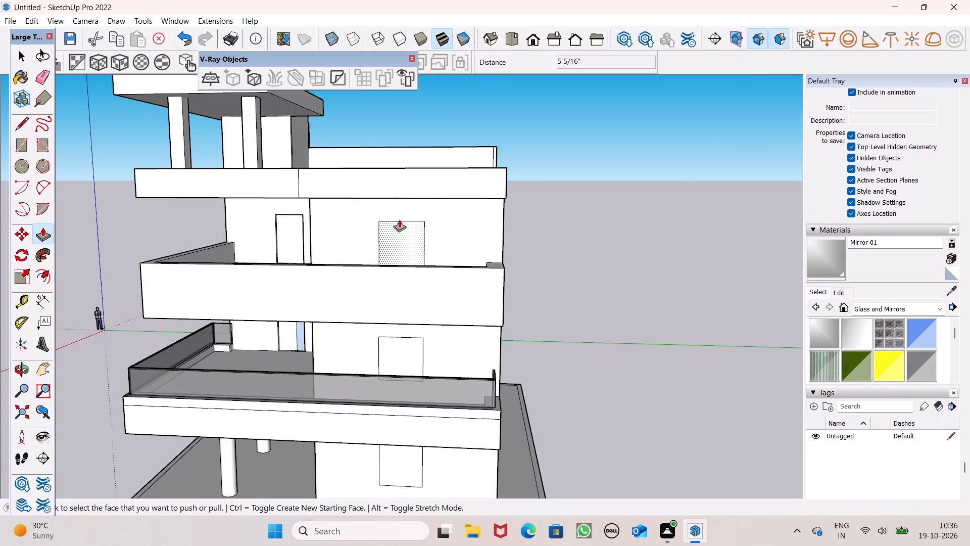
{"action": "scroll", "coordinate": [405, 229], "scroll_direction": "up", "scroll_amount": 1}
{"action": "middle_click_drag", "start_coordinate": [412, 251], "coordinate": [407, 283]}
{"action": "scroll", "coordinate": [406, 286], "scroll_direction": "up", "scroll_amount": 5}
{"action": "left_click_drag", "start_coordinate": [387, 291], "coordinate": [400, 285]}
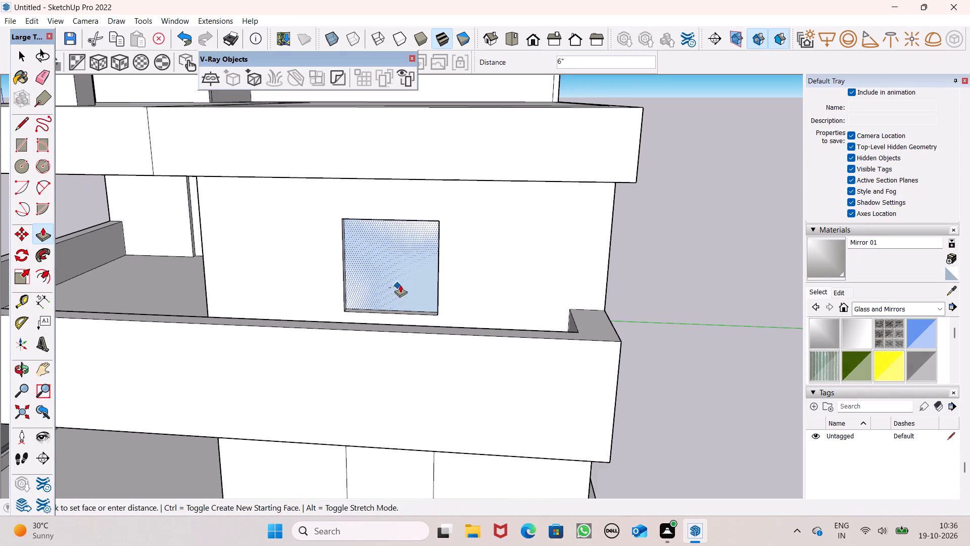
{"action": "left_click_drag", "start_coordinate": [400, 285], "coordinate": [407, 282]}
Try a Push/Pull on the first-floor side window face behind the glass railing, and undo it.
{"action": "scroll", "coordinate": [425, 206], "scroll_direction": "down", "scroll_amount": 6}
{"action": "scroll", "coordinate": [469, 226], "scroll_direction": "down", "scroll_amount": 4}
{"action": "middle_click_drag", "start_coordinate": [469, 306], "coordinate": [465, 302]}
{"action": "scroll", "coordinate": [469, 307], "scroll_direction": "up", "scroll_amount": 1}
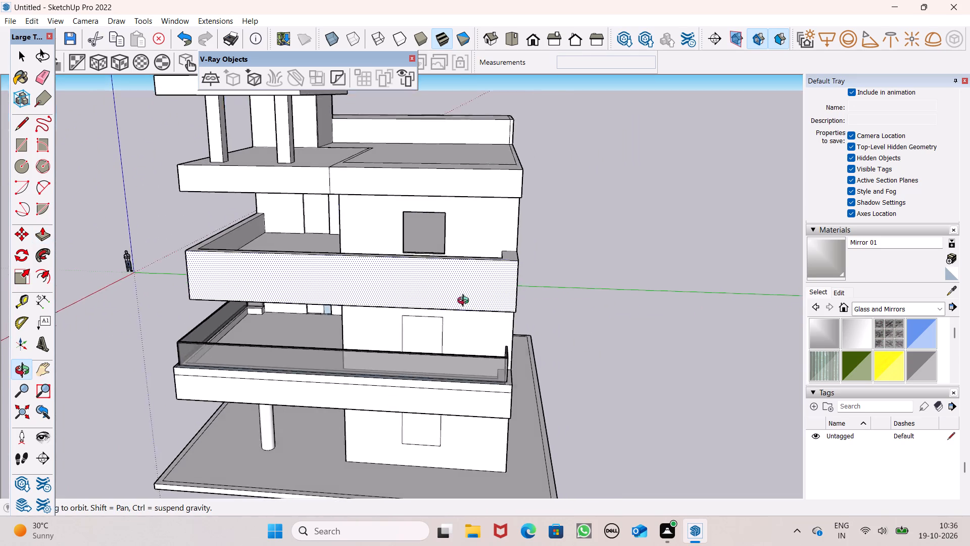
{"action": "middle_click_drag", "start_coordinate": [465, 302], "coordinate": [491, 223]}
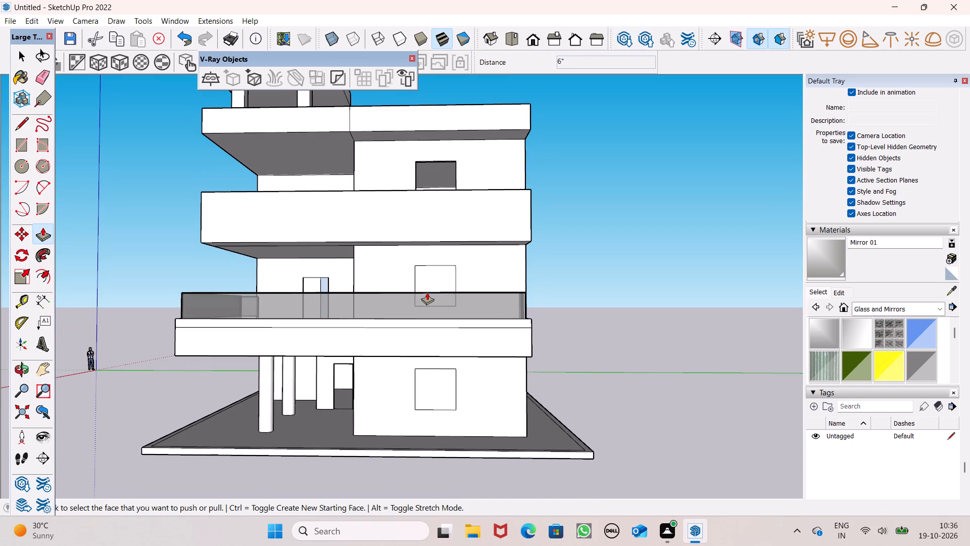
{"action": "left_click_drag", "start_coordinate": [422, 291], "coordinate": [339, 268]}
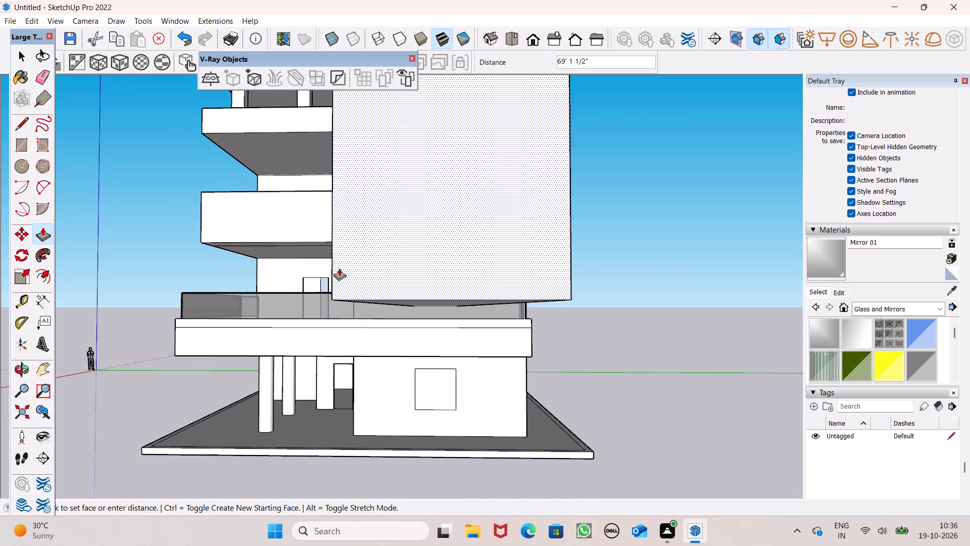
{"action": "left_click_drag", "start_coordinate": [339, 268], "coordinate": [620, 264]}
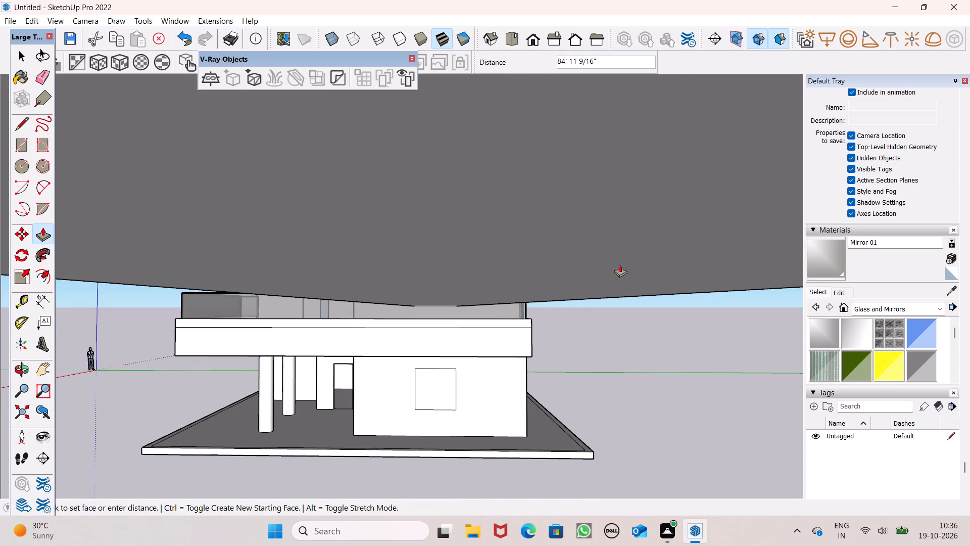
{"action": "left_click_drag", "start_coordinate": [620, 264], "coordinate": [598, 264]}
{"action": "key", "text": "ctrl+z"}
Push the first-floor side window face above the glass railing in 6" to open it through the wall.
{"action": "scroll", "coordinate": [496, 275], "scroll_direction": "down", "scroll_amount": 4}
{"action": "middle_click_drag", "start_coordinate": [486, 288], "coordinate": [403, 345]}
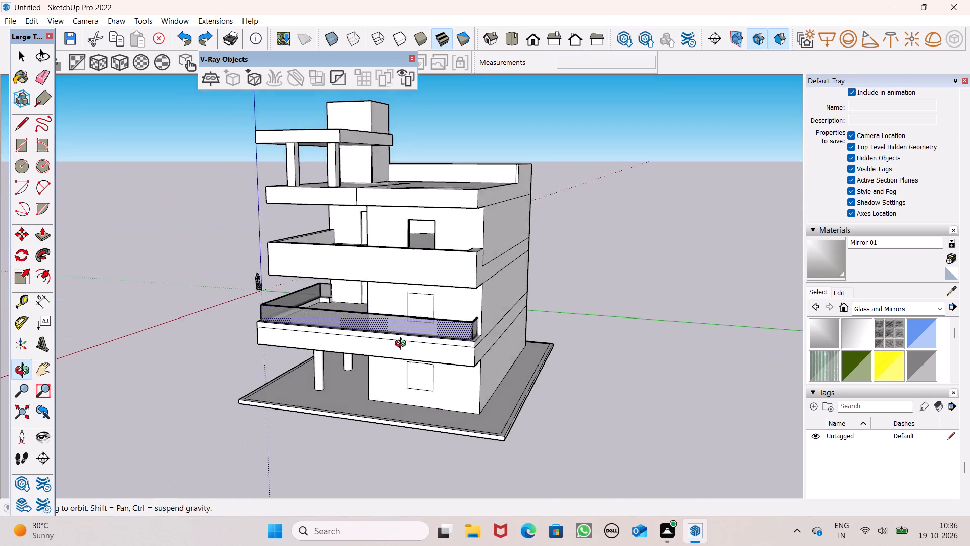
{"action": "middle_click_drag", "start_coordinate": [403, 345], "coordinate": [396, 338]}
{"action": "scroll", "coordinate": [389, 313], "scroll_direction": "up", "scroll_amount": 7}
{"action": "middle_click_drag", "start_coordinate": [436, 332], "coordinate": [414, 366]}
{"action": "scroll", "coordinate": [412, 330], "scroll_direction": "up", "scroll_amount": 5}
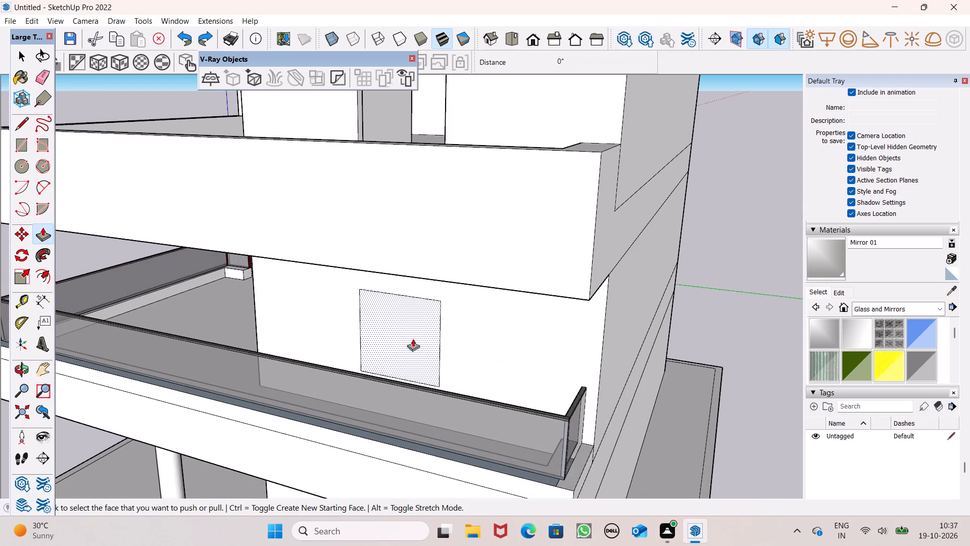
{"action": "left_click_drag", "start_coordinate": [391, 348], "coordinate": [409, 346]}
Push the ground-floor window face on the same side wall, below the balcony, in 6" to open it.
{"action": "scroll", "coordinate": [423, 236], "scroll_direction": "down", "scroll_amount": 3}
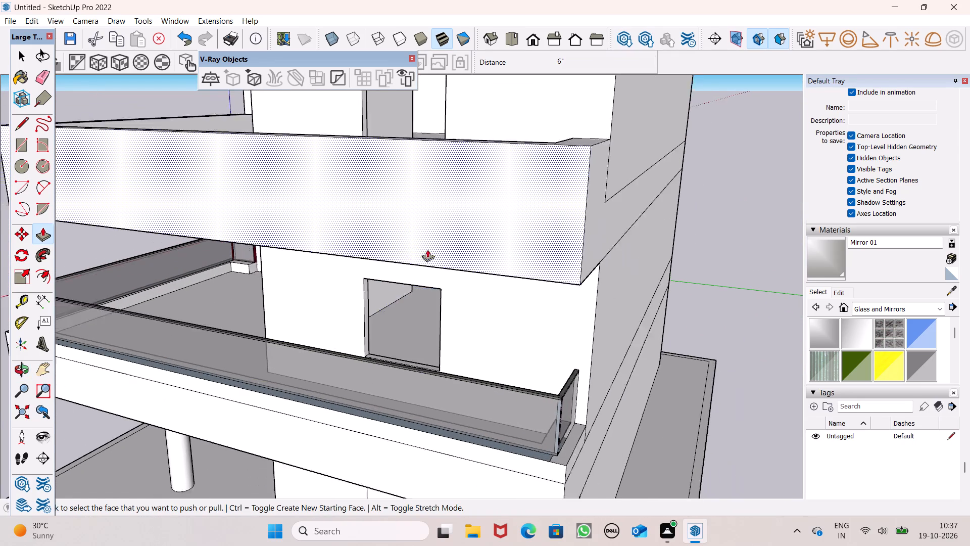
{"action": "scroll", "coordinate": [427, 249], "scroll_direction": "down", "scroll_amount": 3}
{"action": "scroll", "coordinate": [512, 177], "scroll_direction": "down", "scroll_amount": 6}
{"action": "middle_click_drag", "start_coordinate": [488, 271], "coordinate": [508, 163]}
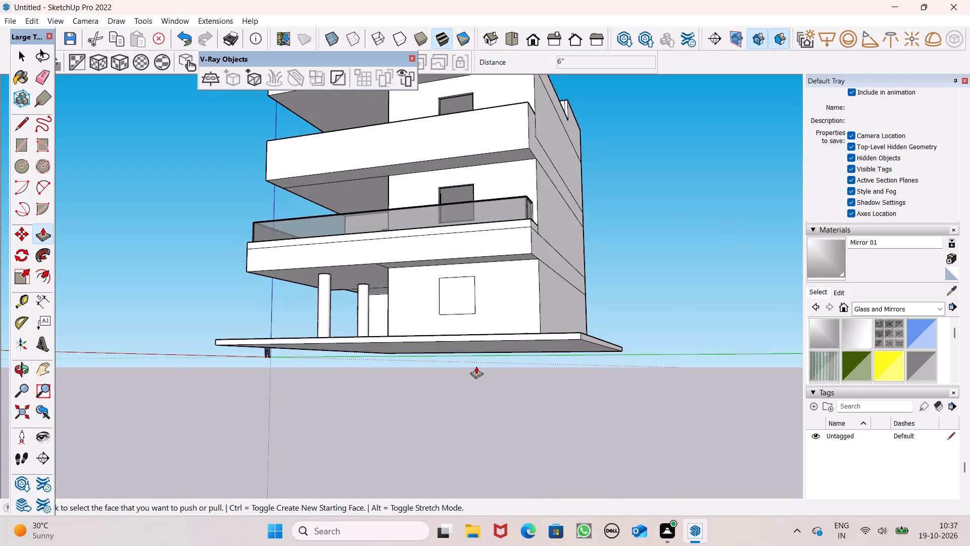
{"action": "scroll", "coordinate": [477, 366], "scroll_direction": "up", "scroll_amount": 7}
{"action": "middle_click_drag", "start_coordinate": [451, 278], "coordinate": [453, 345]}
{"action": "scroll", "coordinate": [454, 342], "scroll_direction": "up", "scroll_amount": 4}
{"action": "left_click_drag", "start_coordinate": [421, 370], "coordinate": [458, 358]}
Leave Push/Pull and examine the door and window openings, balcony and overall building from several sides.
{"action": "scroll", "coordinate": [510, 237], "scroll_direction": "down", "scroll_amount": 10}
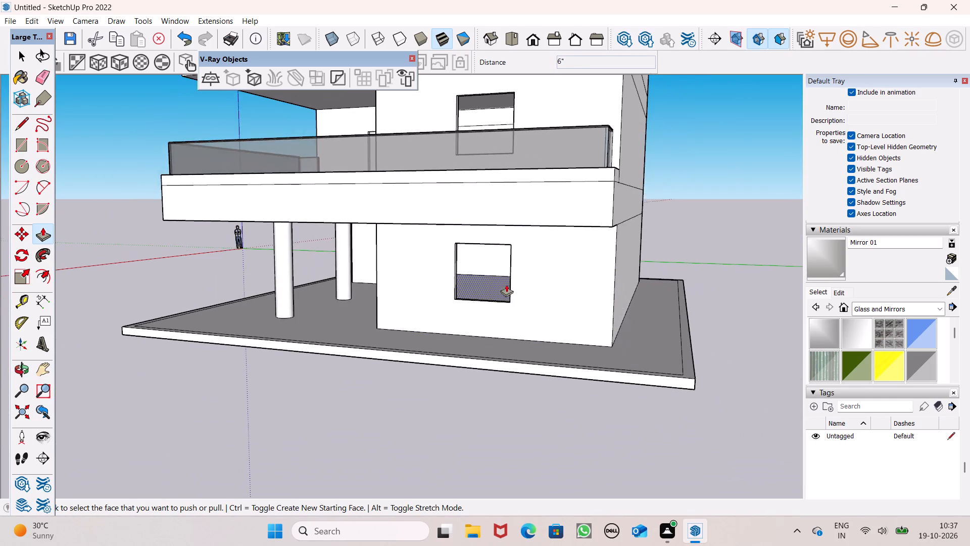
{"action": "middle_click_drag", "start_coordinate": [506, 284], "coordinate": [668, 275]}
{"action": "middle_click_drag", "start_coordinate": [507, 285], "coordinate": [702, 286]}
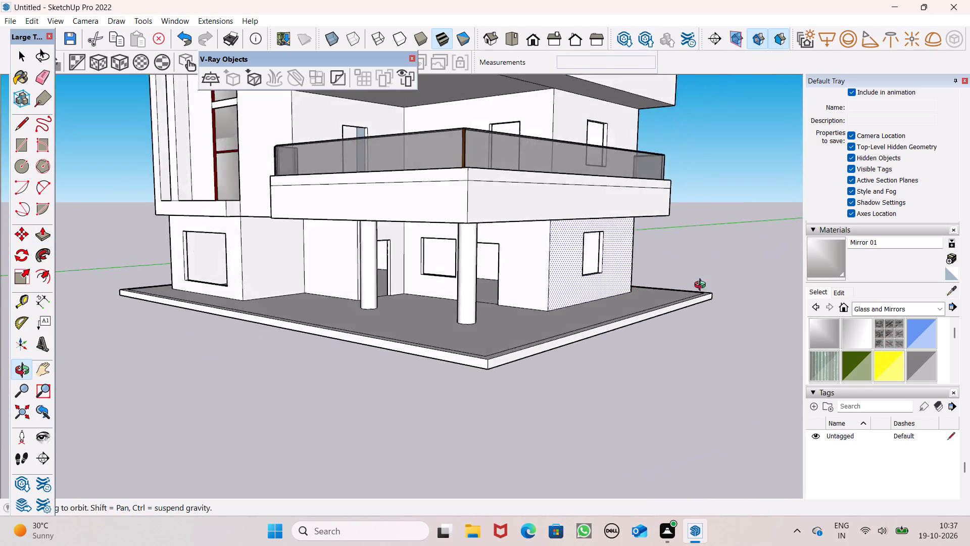
{"action": "middle_click_drag", "start_coordinate": [702, 286], "coordinate": [822, 297]}
{"action": "scroll", "coordinate": [516, 295], "scroll_direction": "up", "scroll_amount": 1}
{"action": "middle_click_drag", "start_coordinate": [514, 301], "coordinate": [540, 315]}
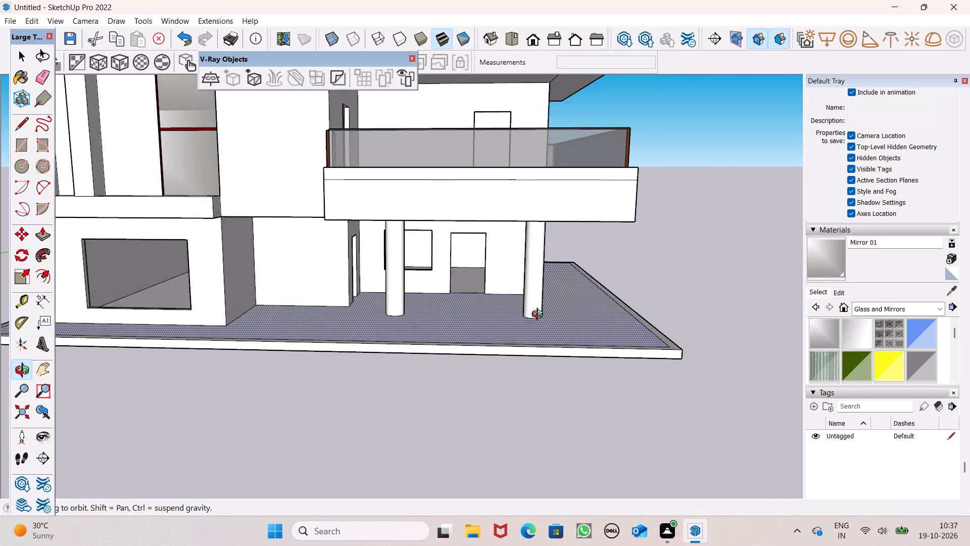
{"action": "middle_click_drag", "start_coordinate": [540, 315], "coordinate": [510, 332]}
{"action": "middle_click", "coordinate": [506, 334]}
{"action": "middle_click", "coordinate": [506, 336]}
{"action": "scroll", "coordinate": [599, 303], "scroll_direction": "up", "scroll_amount": 1}
{"action": "key", "text": "space"}
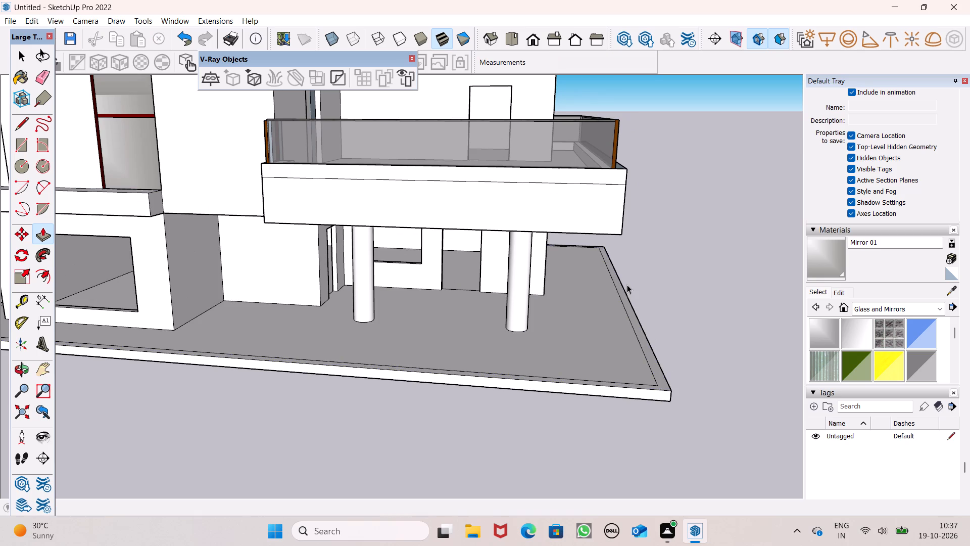
{"action": "scroll", "coordinate": [599, 203], "scroll_direction": "down", "scroll_amount": 3}
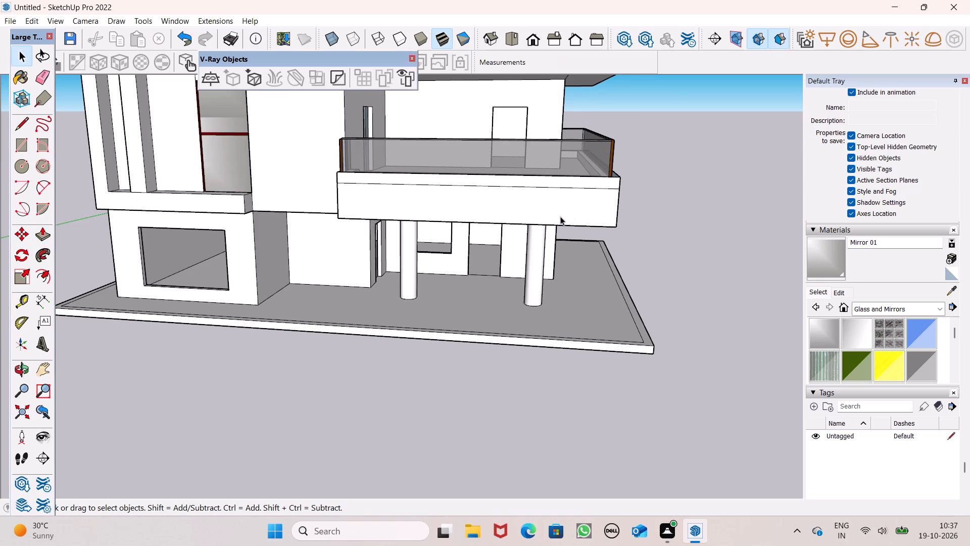
{"action": "middle_click_drag", "start_coordinate": [595, 159], "coordinate": [557, 320]}
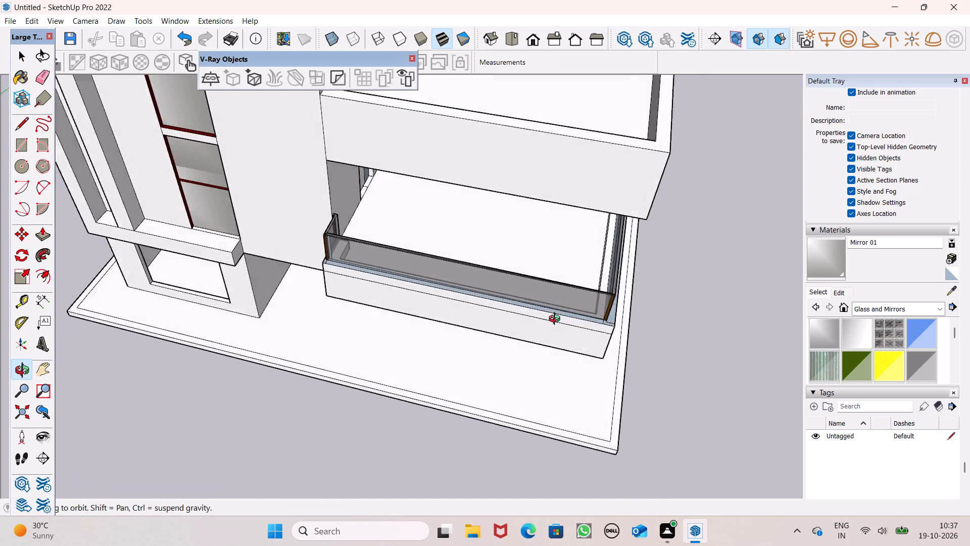
{"action": "middle_click_drag", "start_coordinate": [557, 320], "coordinate": [331, 266]}
{"action": "middle_click", "coordinate": [326, 259]}
{"action": "middle_click_drag", "start_coordinate": [324, 256], "coordinate": [348, 257]}
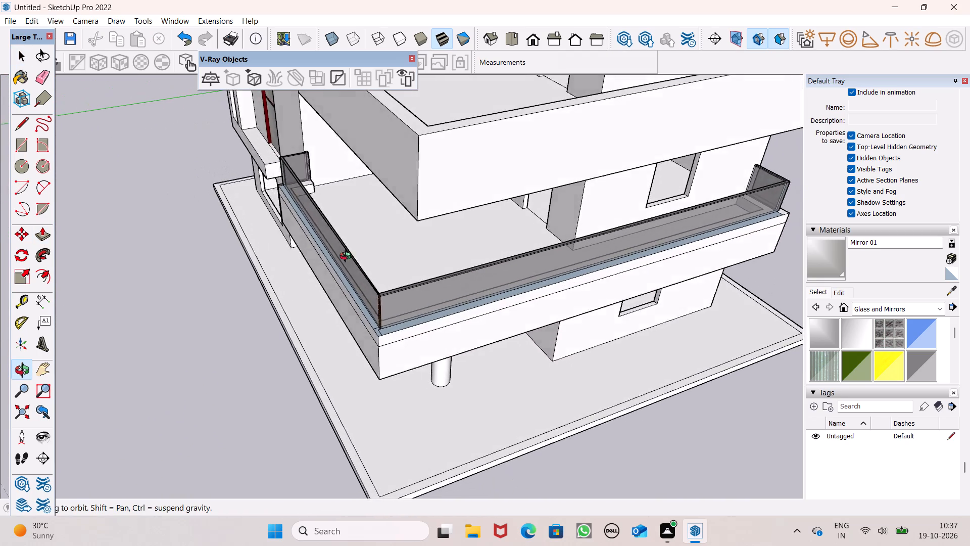
{"action": "middle_click_drag", "start_coordinate": [348, 257], "coordinate": [633, 164]}
{"action": "scroll", "coordinate": [644, 187], "scroll_direction": "down", "scroll_amount": 10}
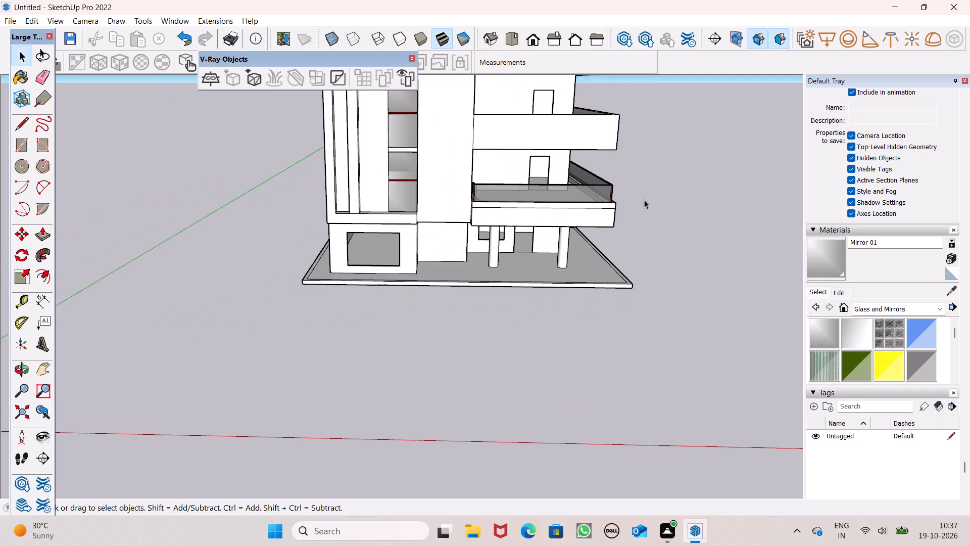
{"action": "scroll", "coordinate": [644, 201], "scroll_direction": "down", "scroll_amount": 8}
{"action": "middle_click_drag", "start_coordinate": [435, 280], "coordinate": [402, 234]}
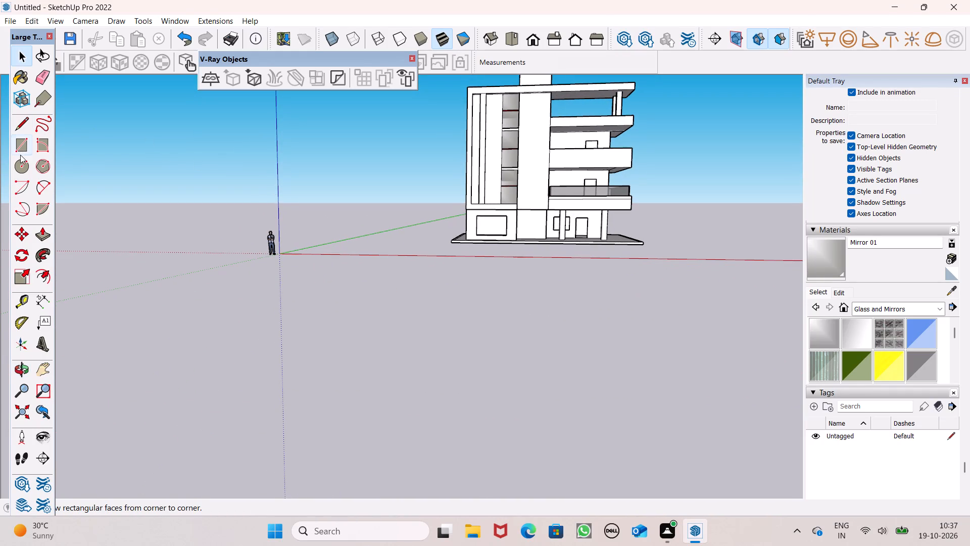
Draw a vertical rectangle about 8' 10 1/2" by 6' 7" in the open space beside the building for a window panel.
{"action": "left_click", "coordinate": [20, 155]}
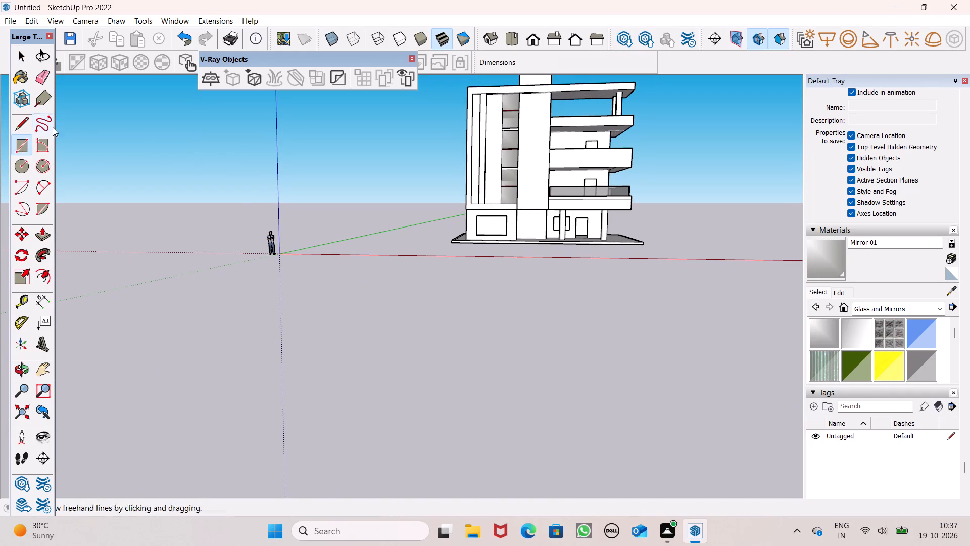
{"action": "scroll", "coordinate": [243, 220], "scroll_direction": "up", "scroll_amount": 4}
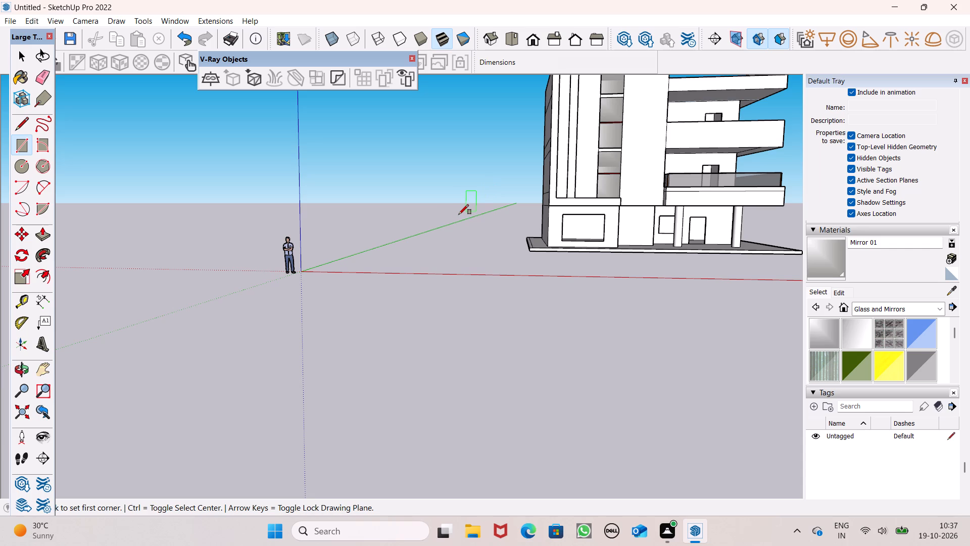
{"action": "left_click", "coordinate": [451, 209]}
{"action": "left_click", "coordinate": [506, 251]}
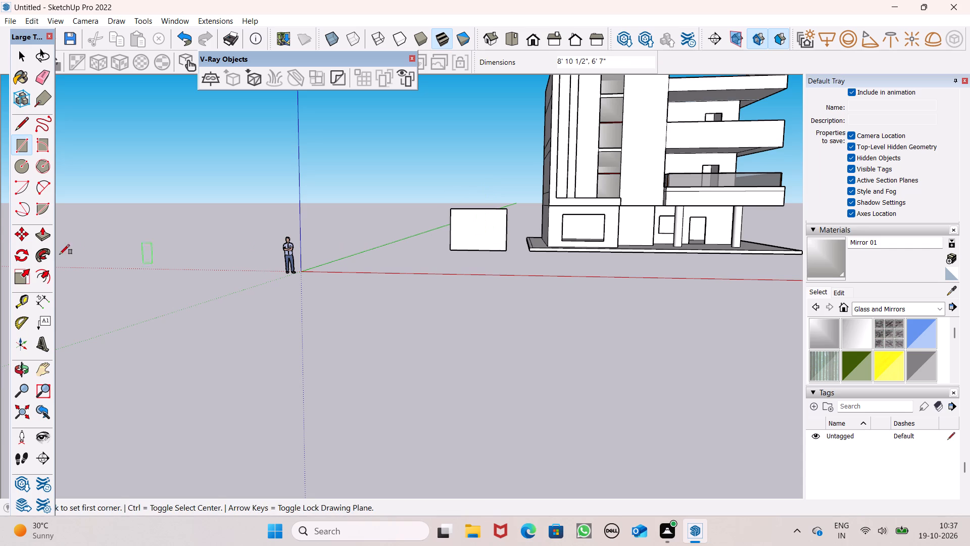
Offset the rectangle's outline inward about 4 1/2" to form the window's outer frame.
{"action": "left_click", "coordinate": [51, 276]}
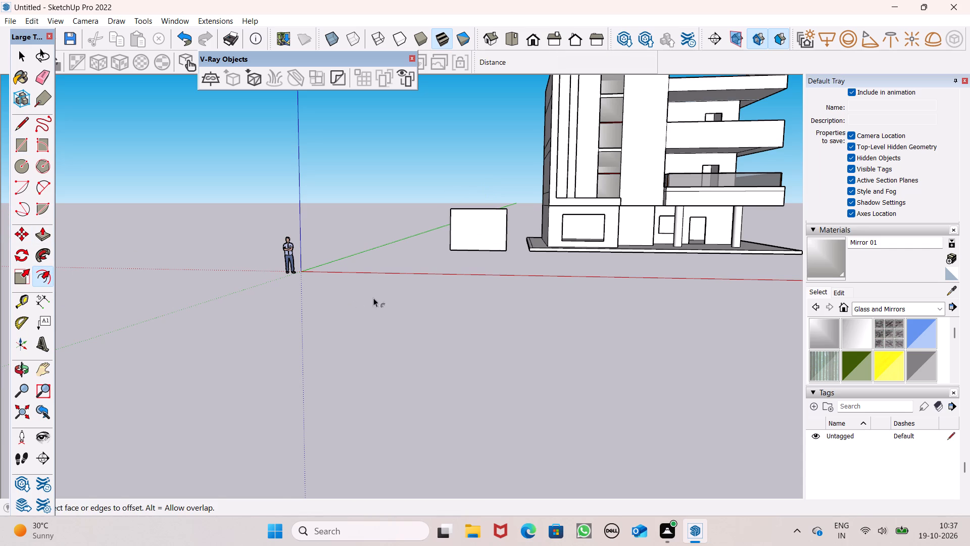
{"action": "scroll", "coordinate": [425, 285], "scroll_direction": "up", "scroll_amount": 2}
{"action": "scroll", "coordinate": [540, 219], "scroll_direction": "up", "scroll_amount": 5}
{"action": "scroll", "coordinate": [484, 191], "scroll_direction": "up", "scroll_amount": 4}
{"action": "left_click", "coordinate": [484, 194]}
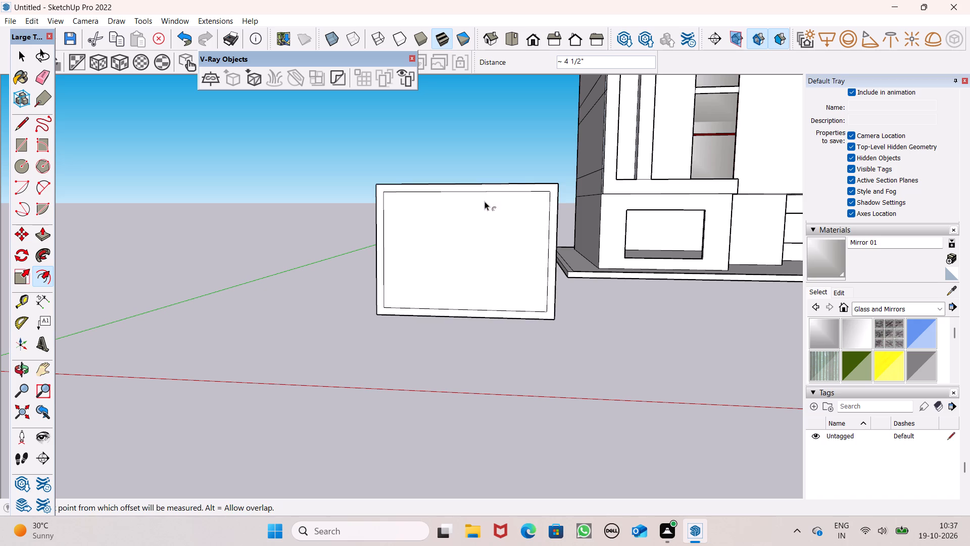
{"action": "key", "text": "space"}
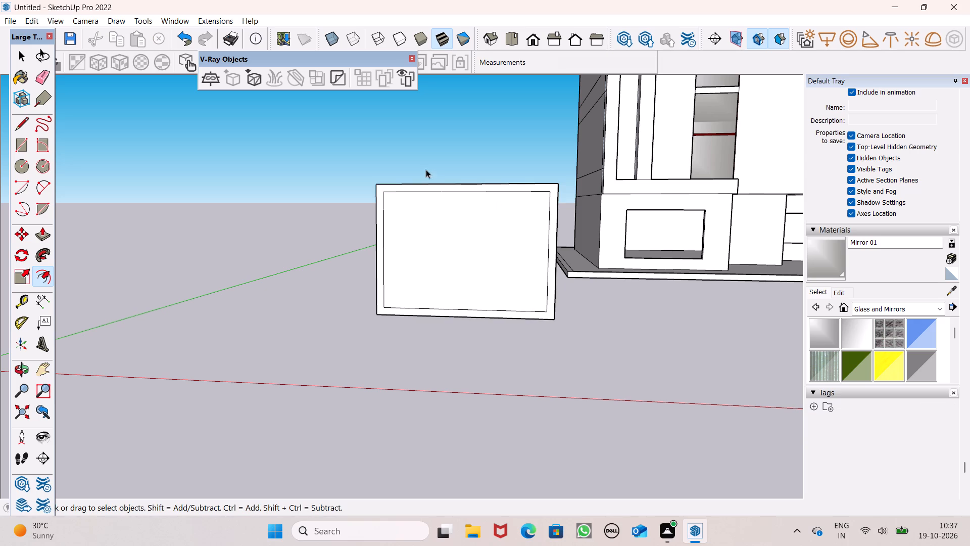
Draw a narrow upright bar about 2 3/4" wide and 5' 10" high between the frame's inner top and bottom edges.
{"action": "scroll", "coordinate": [555, 274], "scroll_direction": "up", "scroll_amount": 2}
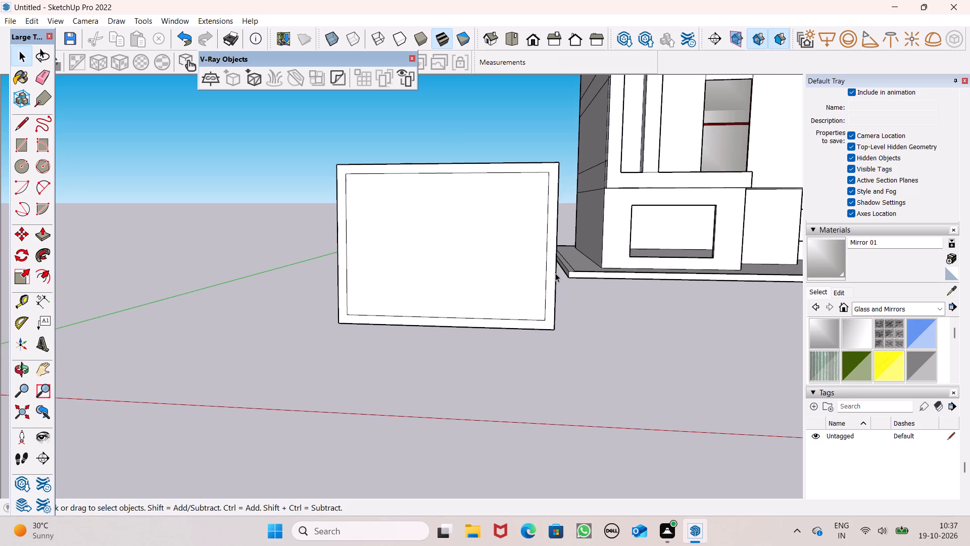
{"action": "scroll", "coordinate": [555, 273], "scroll_direction": "up", "scroll_amount": 2}
{"action": "scroll", "coordinate": [555, 272], "scroll_direction": "down", "scroll_amount": 1}
{"action": "middle_click_drag", "start_coordinate": [589, 279], "coordinate": [594, 286]}
{"action": "left_click", "coordinate": [35, 144]}
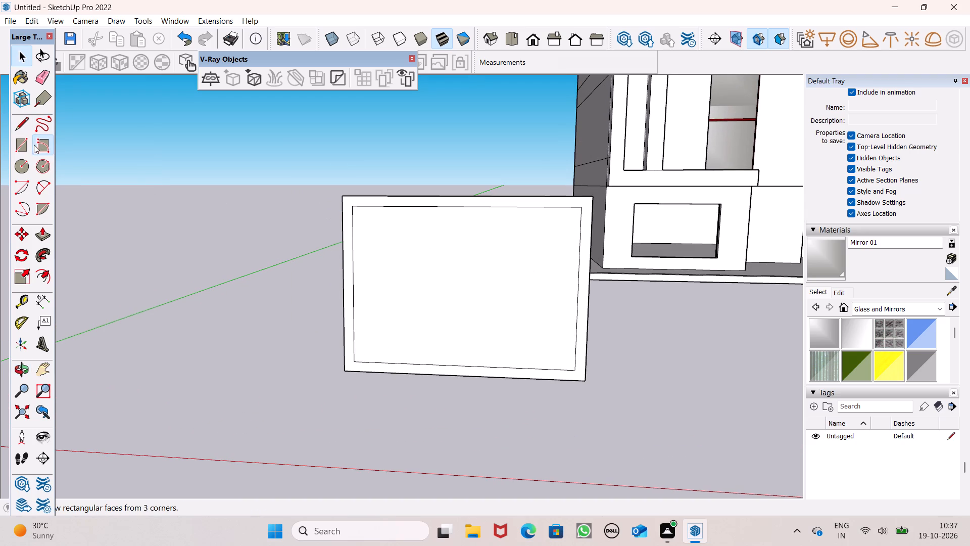
{"action": "left_click", "coordinate": [21, 149]}
{"action": "scroll", "coordinate": [457, 239], "scroll_direction": "up", "scroll_amount": 1}
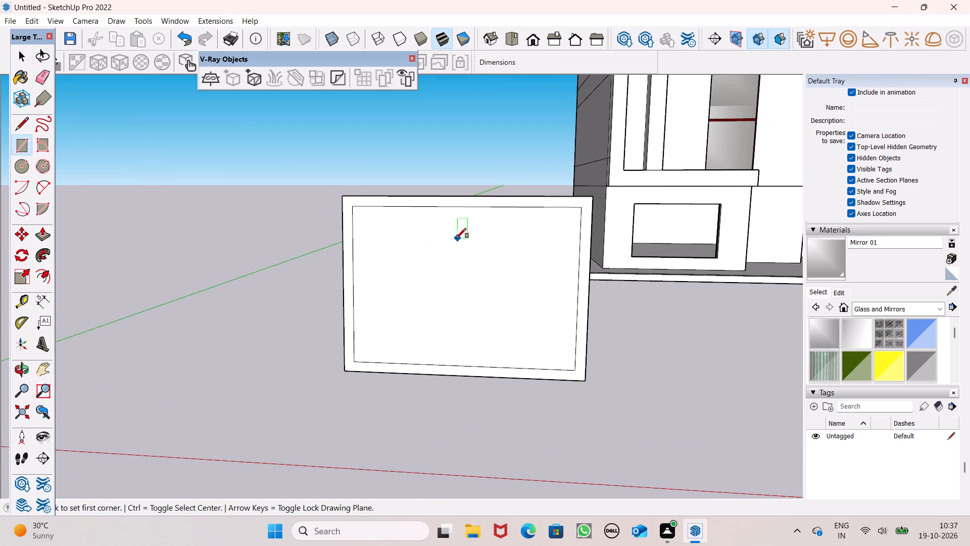
{"action": "scroll", "coordinate": [456, 238], "scroll_direction": "up", "scroll_amount": 1}
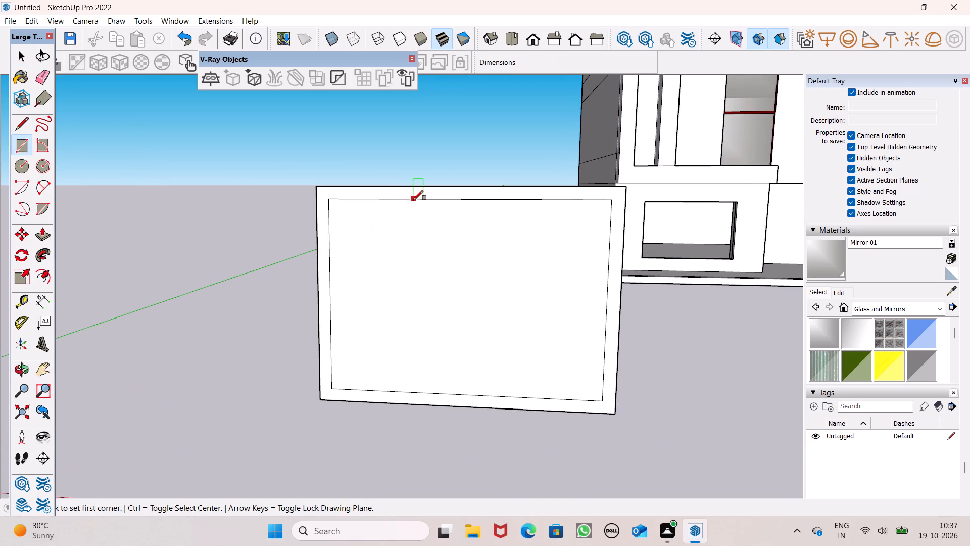
{"action": "left_click", "coordinate": [415, 200]}
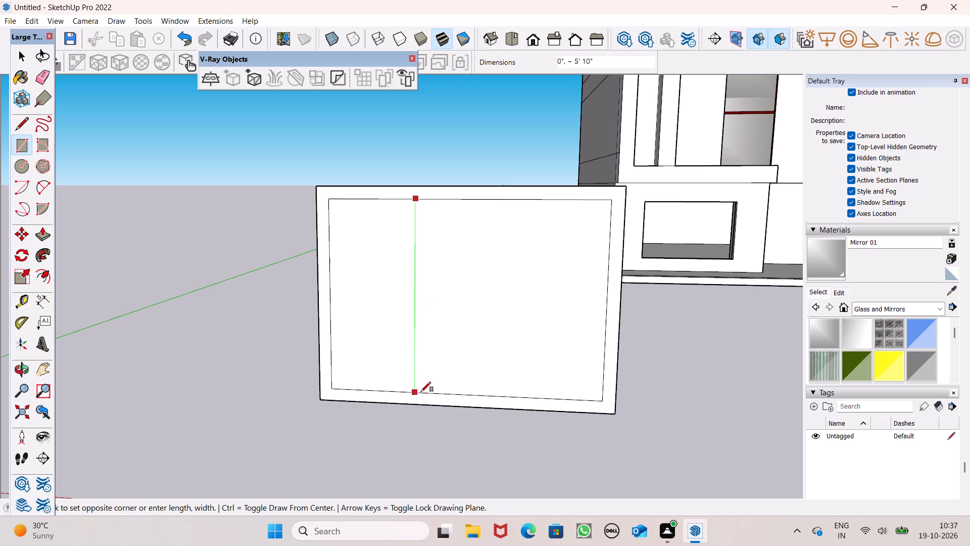
{"action": "scroll", "coordinate": [418, 398], "scroll_direction": "up", "scroll_amount": 4}
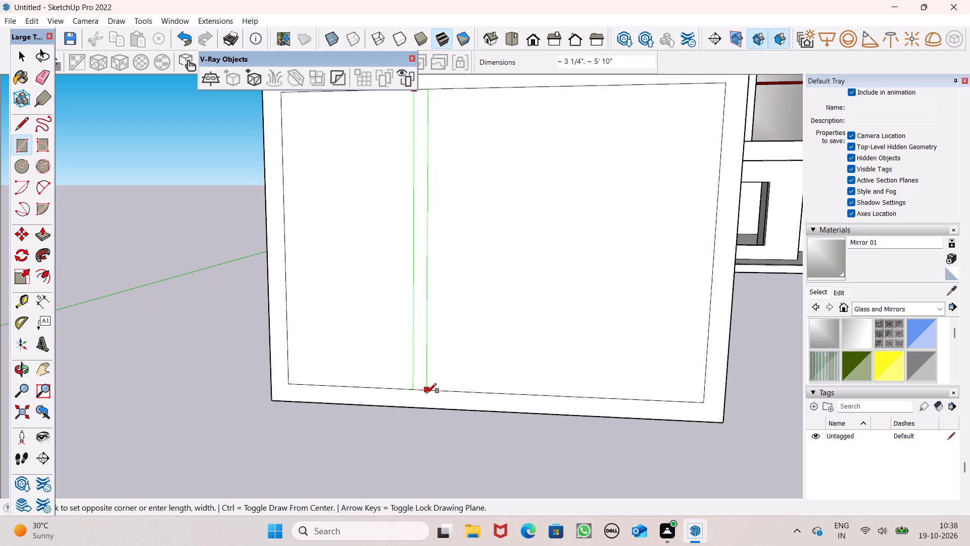
{"action": "left_click", "coordinate": [424, 392]}
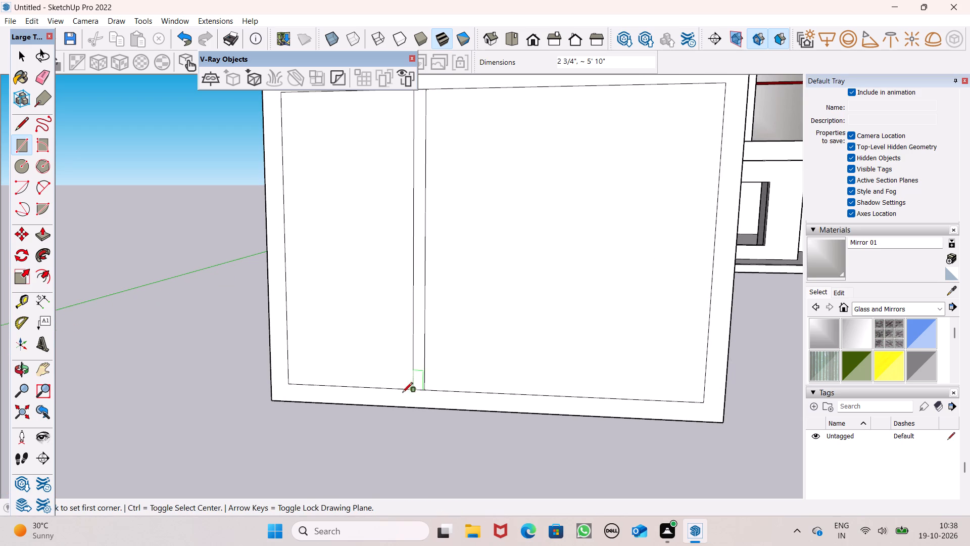
{"action": "scroll", "coordinate": [355, 390], "scroll_direction": "down", "scroll_amount": 5}
{"action": "key", "text": "space"}
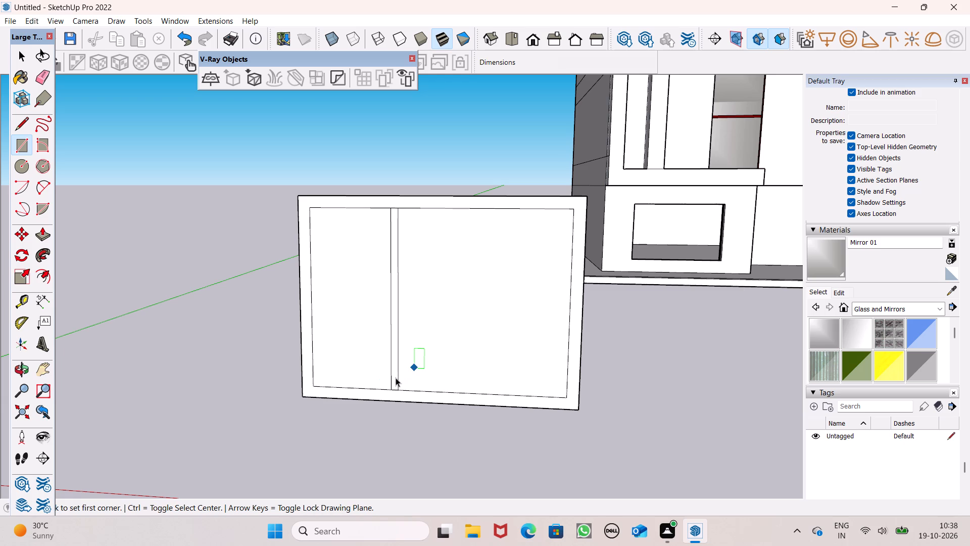
Reposition the upright bar slightly and copy it across the frame to divide the window into three panes.
{"action": "double_click", "coordinate": [396, 378]}
{"action": "key", "text": "m"}
{"action": "key", "text": "Return"}
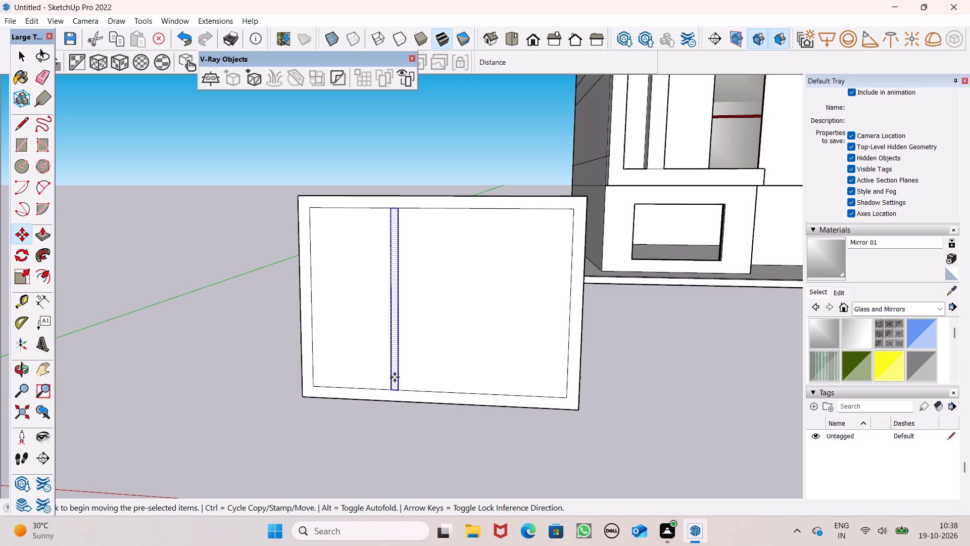
{"action": "left_click_drag", "start_coordinate": [400, 374], "coordinate": [470, 379]}
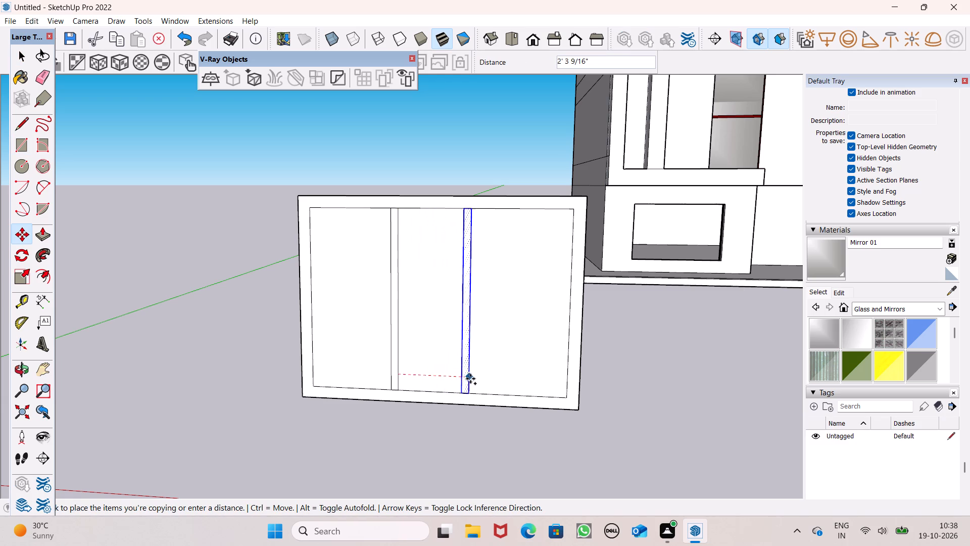
{"action": "left_click_drag", "start_coordinate": [470, 379], "coordinate": [472, 384]}
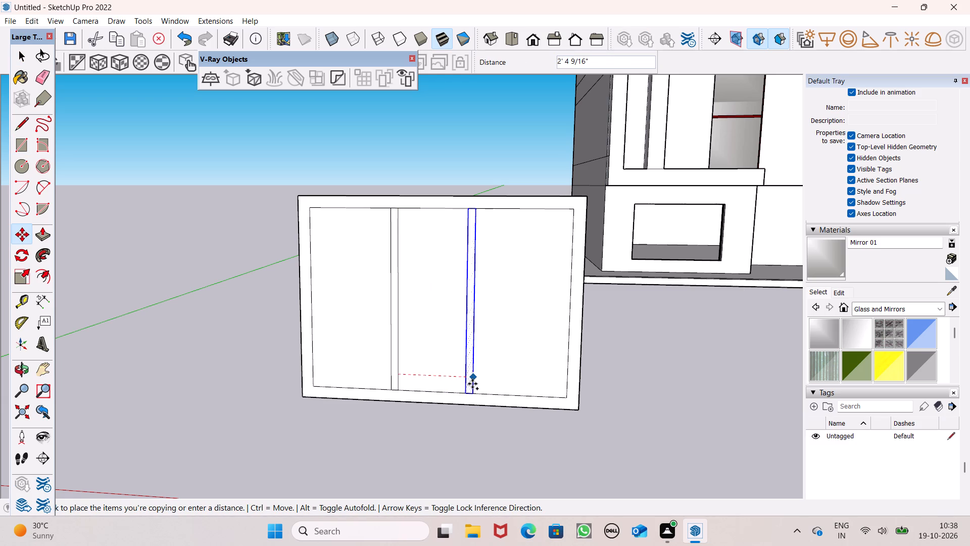
{"action": "left_click_drag", "start_coordinate": [472, 384], "coordinate": [473, 381]}
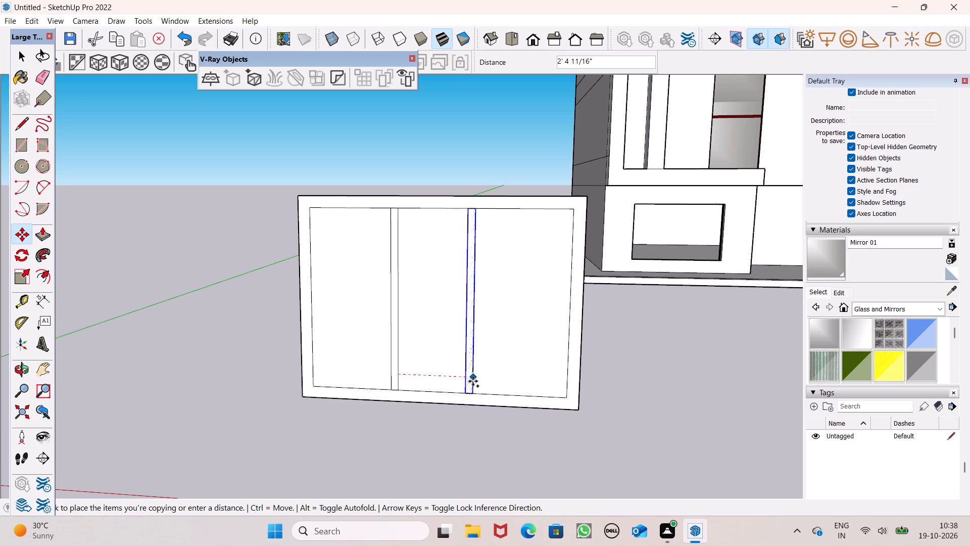
{"action": "left_click_drag", "start_coordinate": [473, 381], "coordinate": [452, 385]}
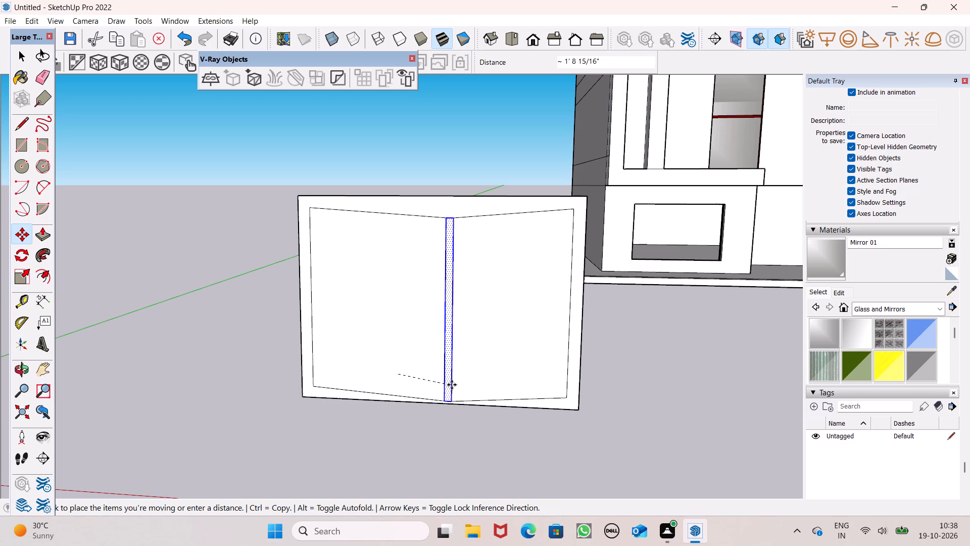
{"action": "left_click_drag", "start_coordinate": [452, 385], "coordinate": [394, 372]}
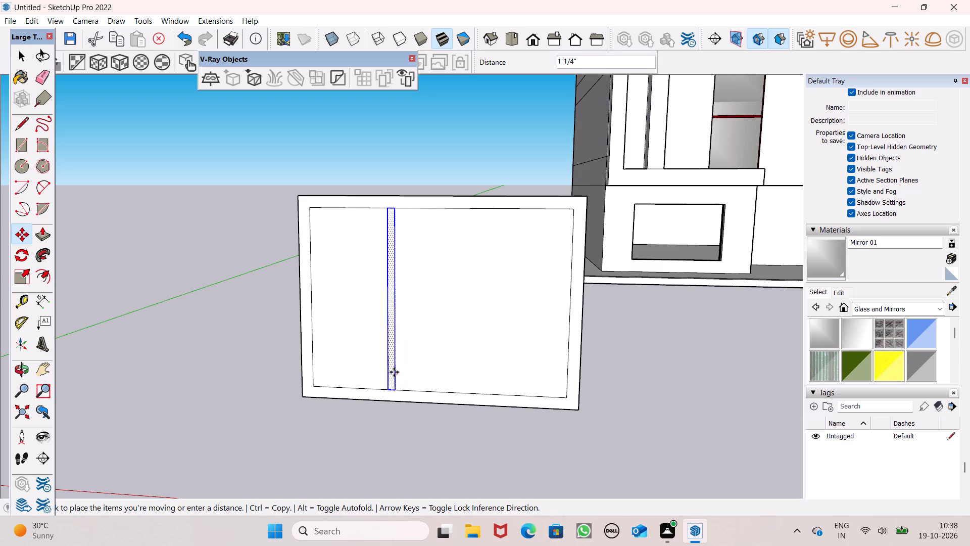
{"action": "left_click_drag", "start_coordinate": [394, 372], "coordinate": [393, 371]}
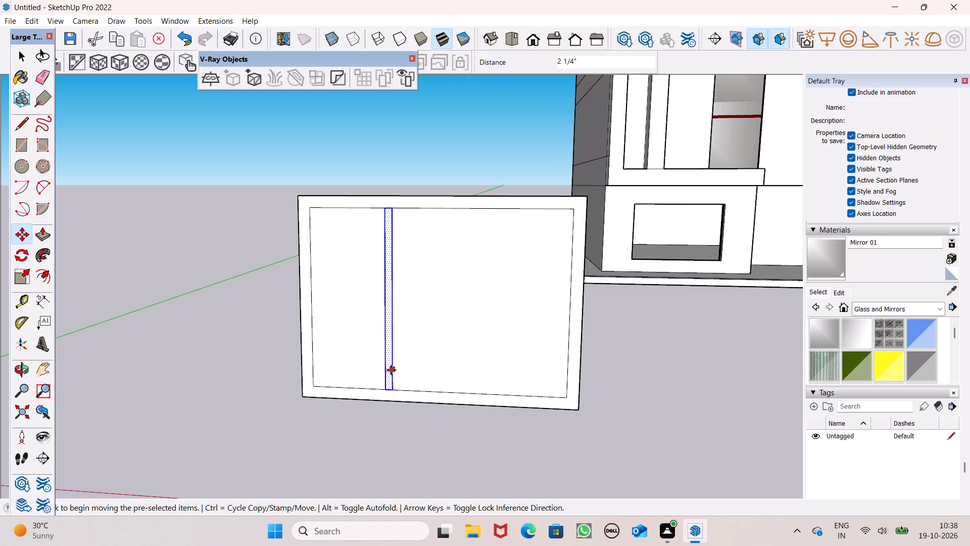
{"action": "left_click_drag", "start_coordinate": [391, 370], "coordinate": [404, 372]}
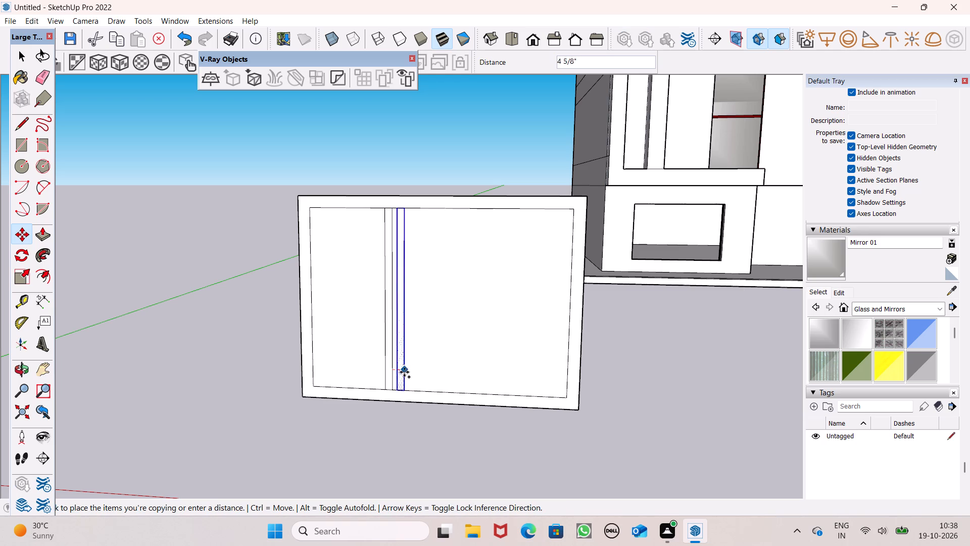
{"action": "left_click_drag", "start_coordinate": [404, 372], "coordinate": [399, 377]}
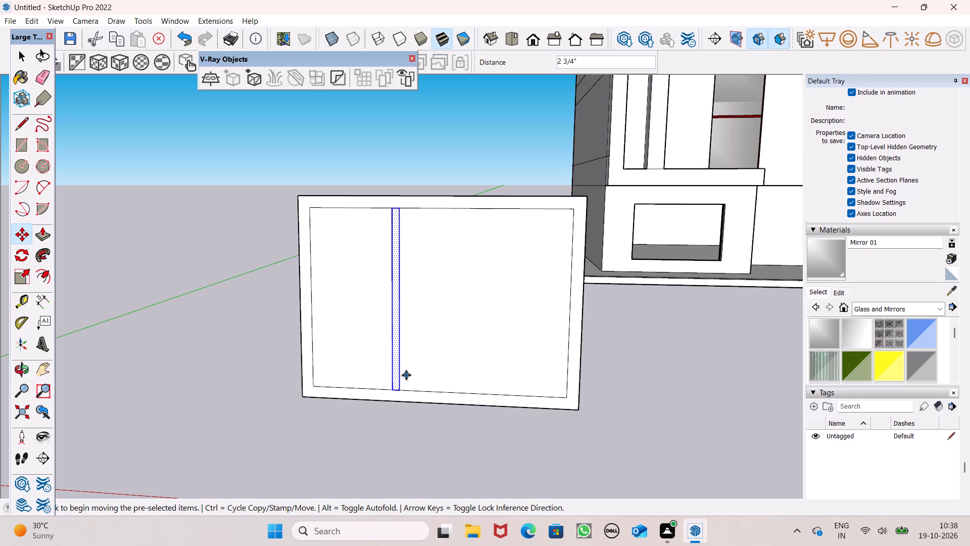
{"action": "left_click_drag", "start_coordinate": [403, 379], "coordinate": [481, 384]}
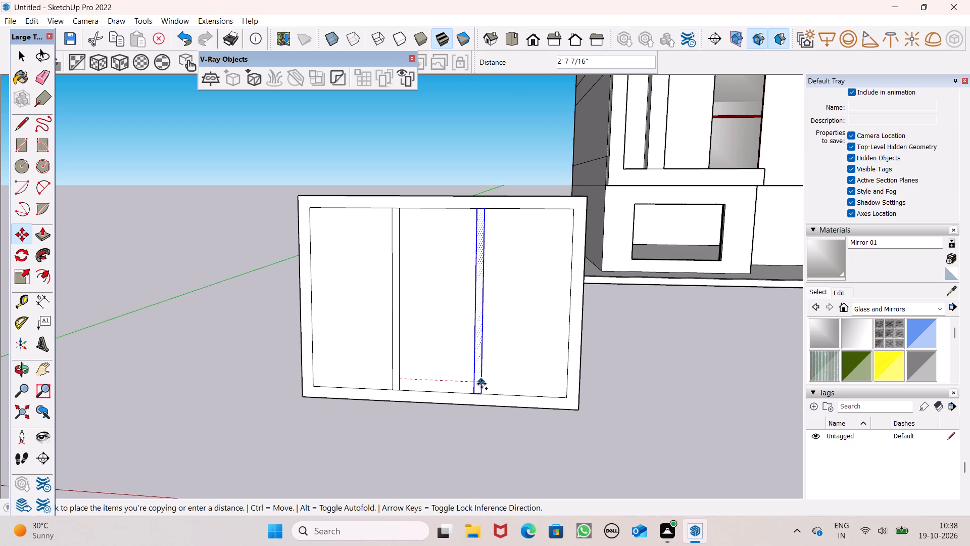
{"action": "left_click_drag", "start_coordinate": [481, 384], "coordinate": [439, 385]}
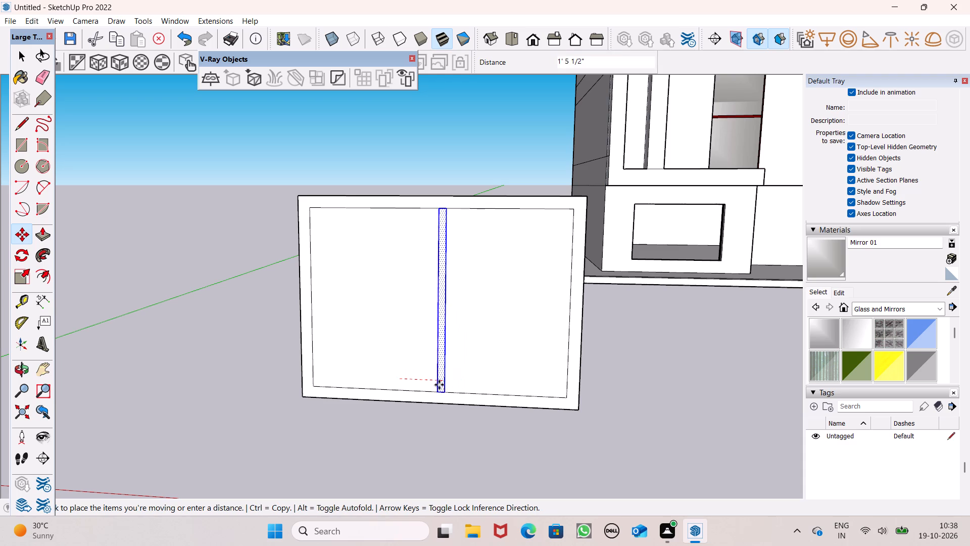
{"action": "left_click_drag", "start_coordinate": [439, 385], "coordinate": [394, 383]}
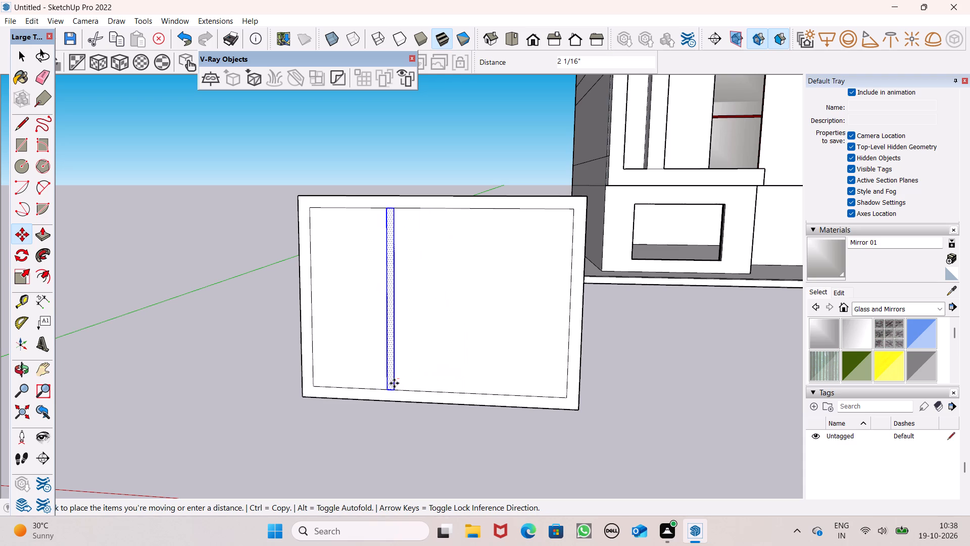
{"action": "left_click_drag", "start_coordinate": [394, 383], "coordinate": [395, 383]}
{"action": "left_click_drag", "start_coordinate": [396, 383], "coordinate": [413, 377]}
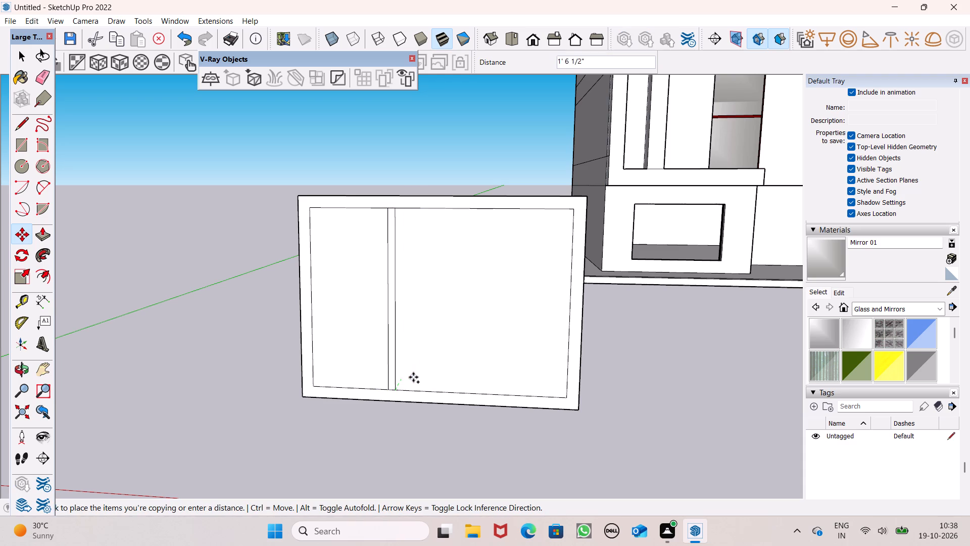
{"action": "left_click_drag", "start_coordinate": [413, 377], "coordinate": [481, 392]}
{"action": "key", "text": "space"}
{"action": "left_click", "coordinate": [231, 318]}
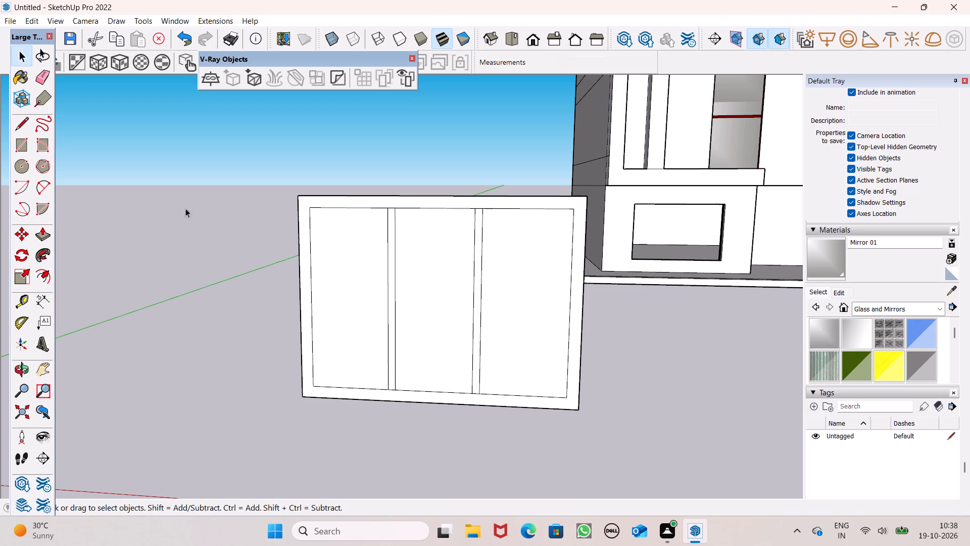
Erase the short edges where both upright bars meet the frame's top and bottom, merging bars and frame into one face.
{"action": "left_click", "coordinate": [40, 82]}
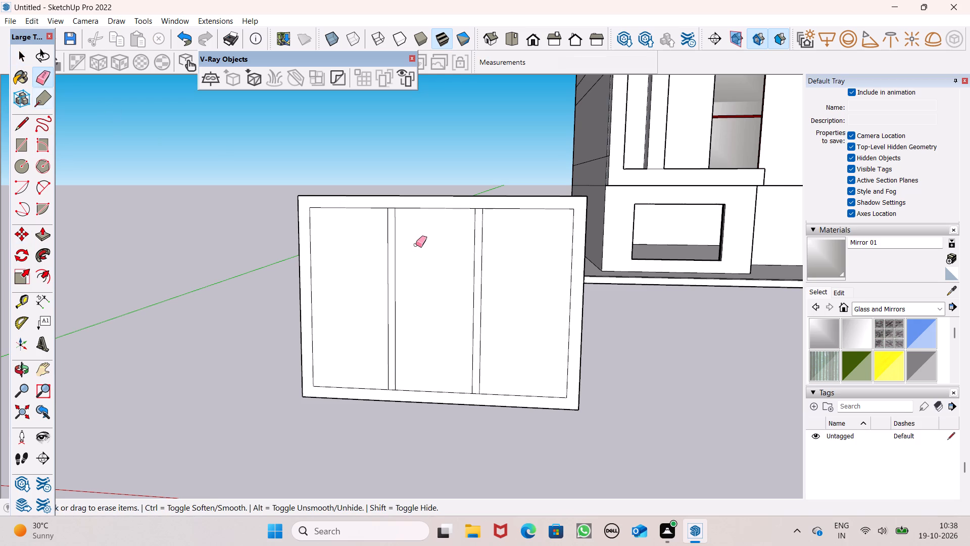
{"action": "scroll", "coordinate": [417, 245], "scroll_direction": "up", "scroll_amount": 5}
{"action": "scroll", "coordinate": [500, 177], "scroll_direction": "up", "scroll_amount": 6}
{"action": "double_click", "coordinate": [541, 183]}
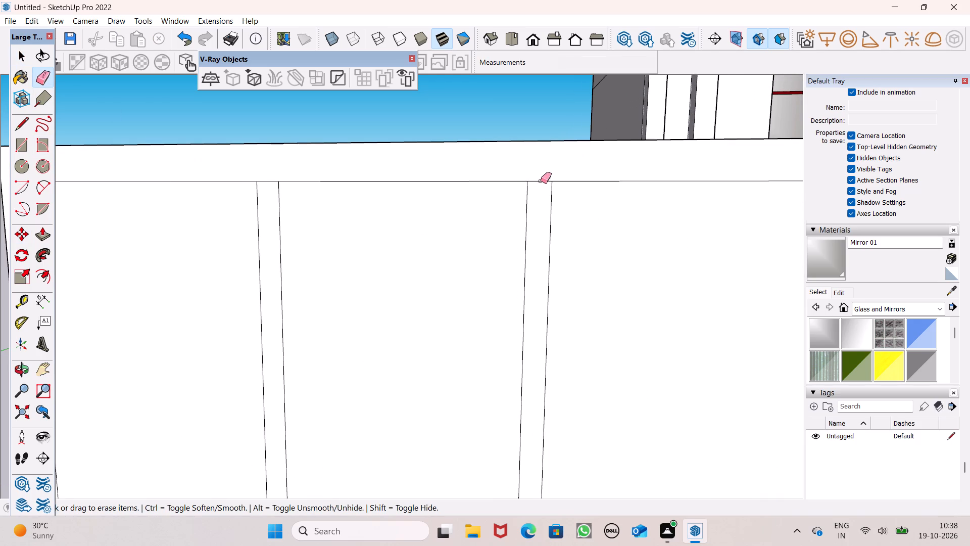
{"action": "left_click", "coordinate": [266, 183]}
{"action": "scroll", "coordinate": [395, 167], "scroll_direction": "down", "scroll_amount": 8}
{"action": "scroll", "coordinate": [390, 397], "scroll_direction": "up", "scroll_amount": 6}
{"action": "scroll", "coordinate": [366, 225], "scroll_direction": "down", "scroll_amount": 6}
{"action": "scroll", "coordinate": [350, 394], "scroll_direction": "up", "scroll_amount": 6}
{"action": "scroll", "coordinate": [306, 369], "scroll_direction": "up", "scroll_amount": 5}
{"action": "left_click_drag", "start_coordinate": [325, 337], "coordinate": [324, 350]}
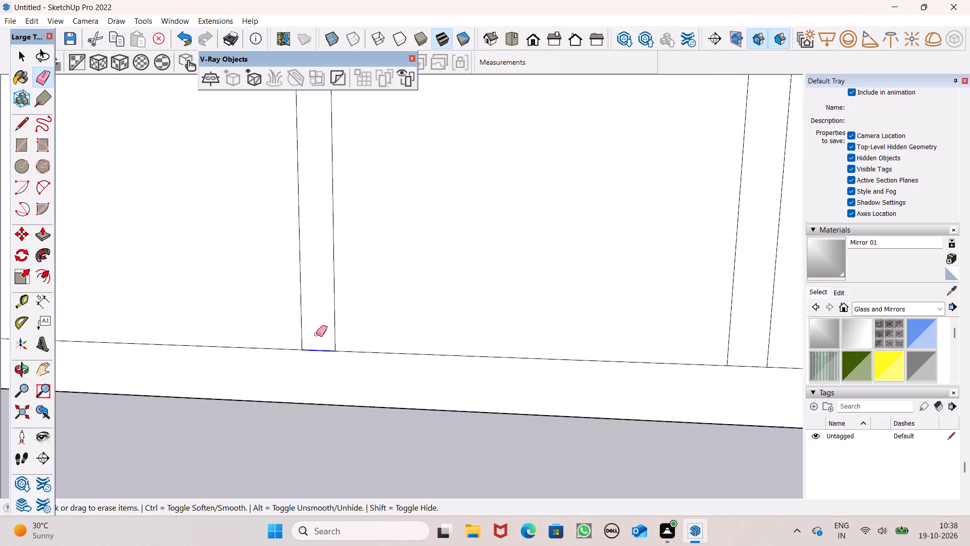
{"action": "scroll", "coordinate": [315, 338], "scroll_direction": "down", "scroll_amount": 7}
{"action": "scroll", "coordinate": [516, 350], "scroll_direction": "up", "scroll_amount": 4}
{"action": "left_click_drag", "start_coordinate": [527, 346], "coordinate": [527, 363]}
{"action": "scroll", "coordinate": [524, 287], "scroll_direction": "down", "scroll_amount": 4}
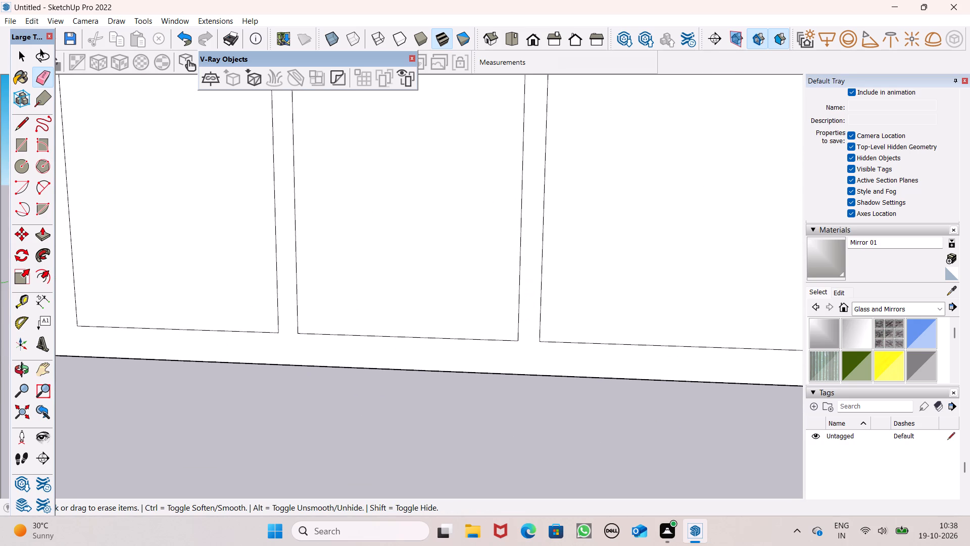
Paint all three window panes with Translucent Glass Gray, leaving the frame and upright bars unpainted.
{"action": "left_click", "coordinate": [933, 355]}
{"action": "left_click", "coordinate": [622, 258]}
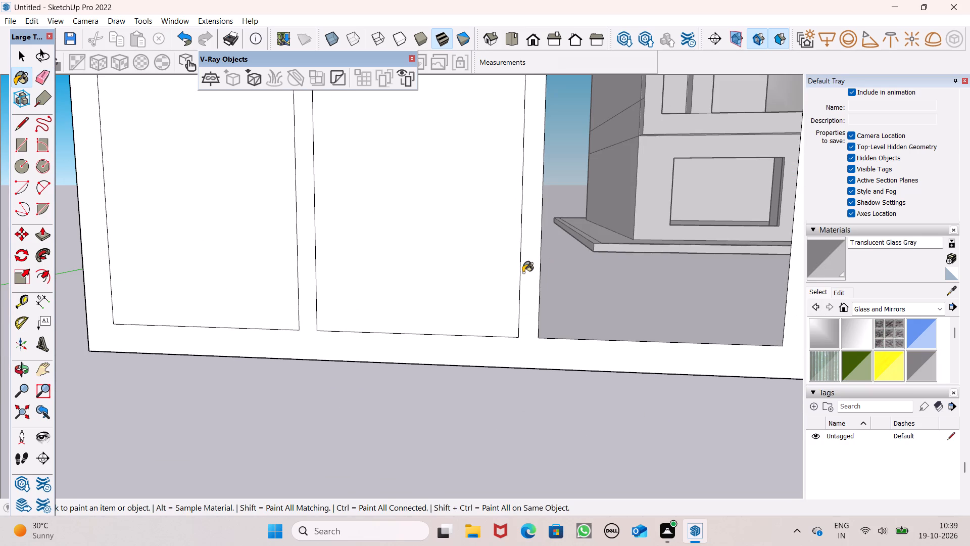
{"action": "left_click", "coordinate": [523, 272]}
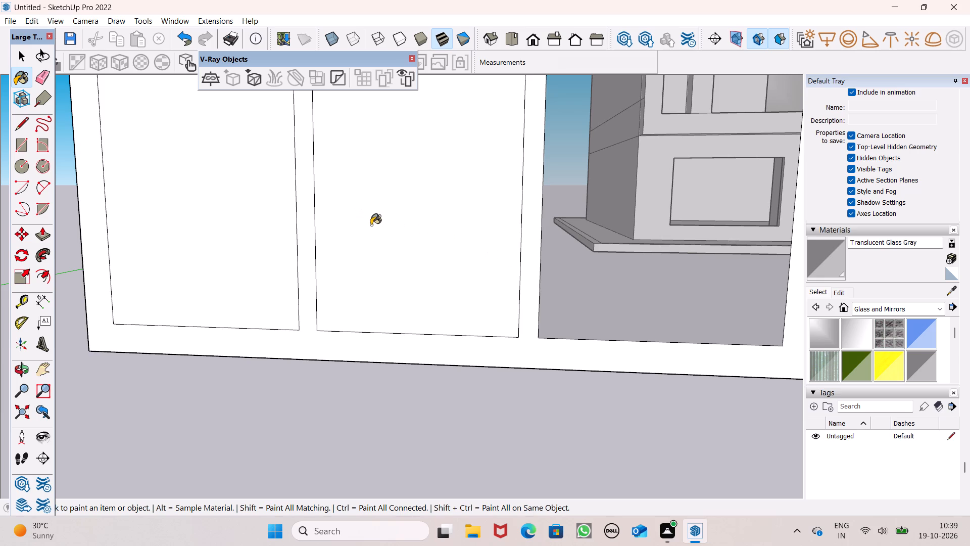
{"action": "key", "text": "ctrl+z"}
{"action": "left_click", "coordinate": [372, 225]}
{"action": "left_click", "coordinate": [261, 218]}
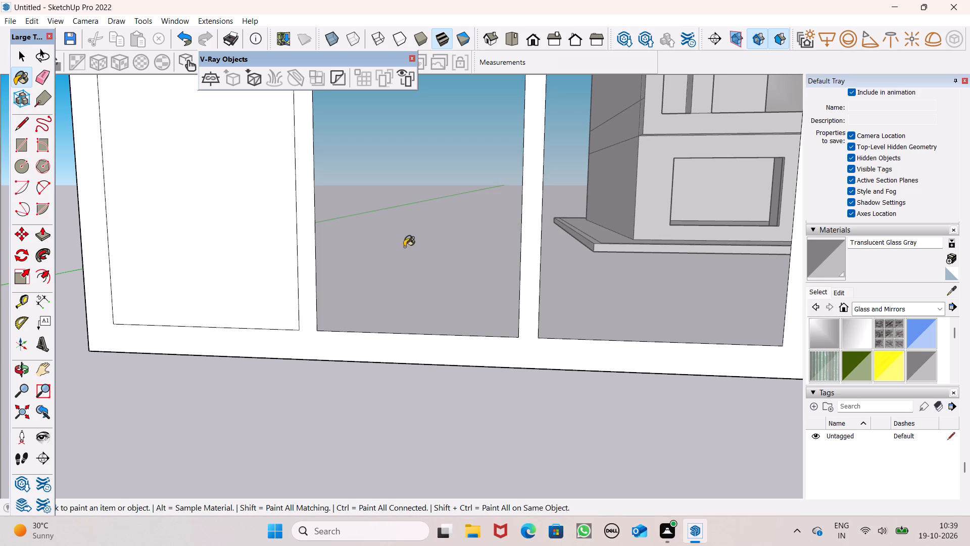
{"action": "scroll", "coordinate": [407, 249], "scroll_direction": "down", "scroll_amount": 5}
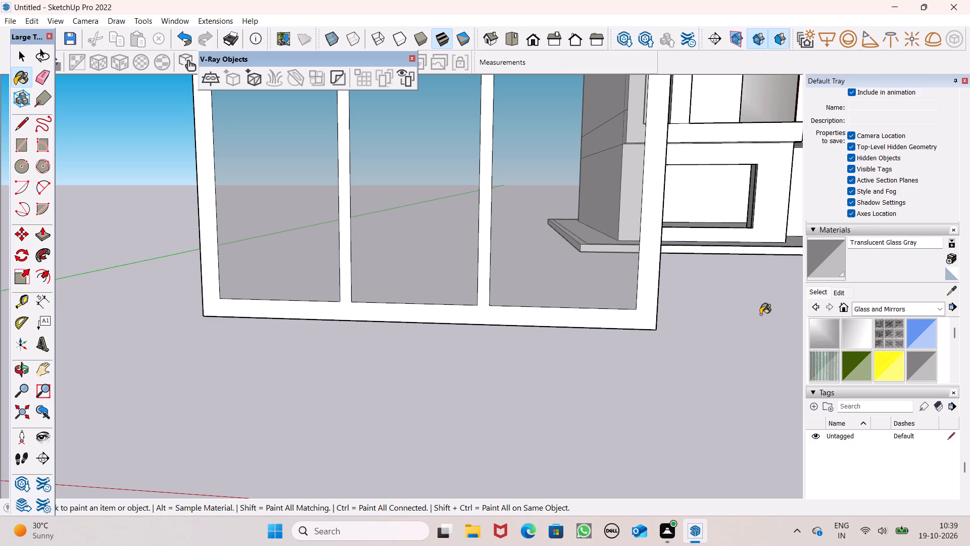
{"action": "key", "text": "space"}
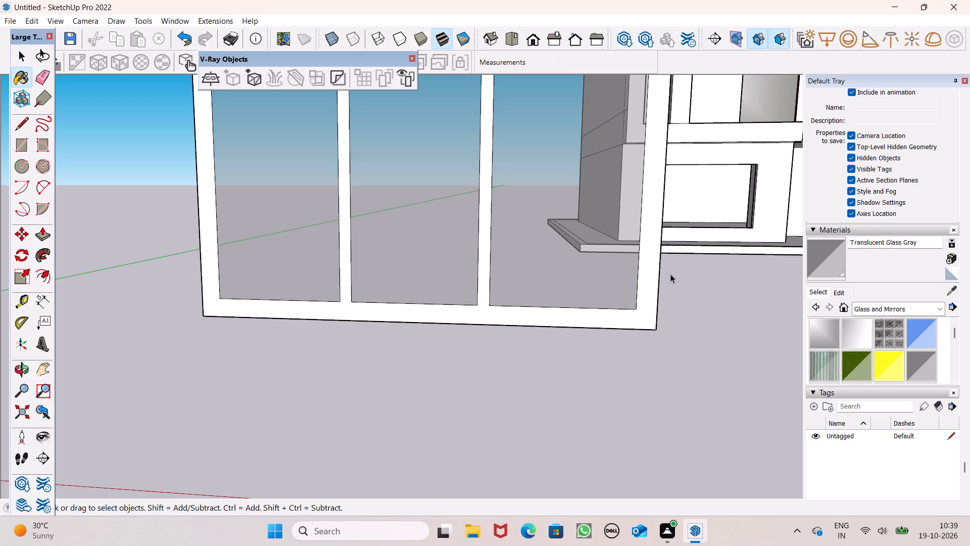
Extrude the window frame and bars about 3 1/8" forward from the glass panes.
{"action": "scroll", "coordinate": [661, 195], "scroll_direction": "down", "scroll_amount": 6}
{"action": "middle_click_drag", "start_coordinate": [659, 212], "coordinate": [649, 233]}
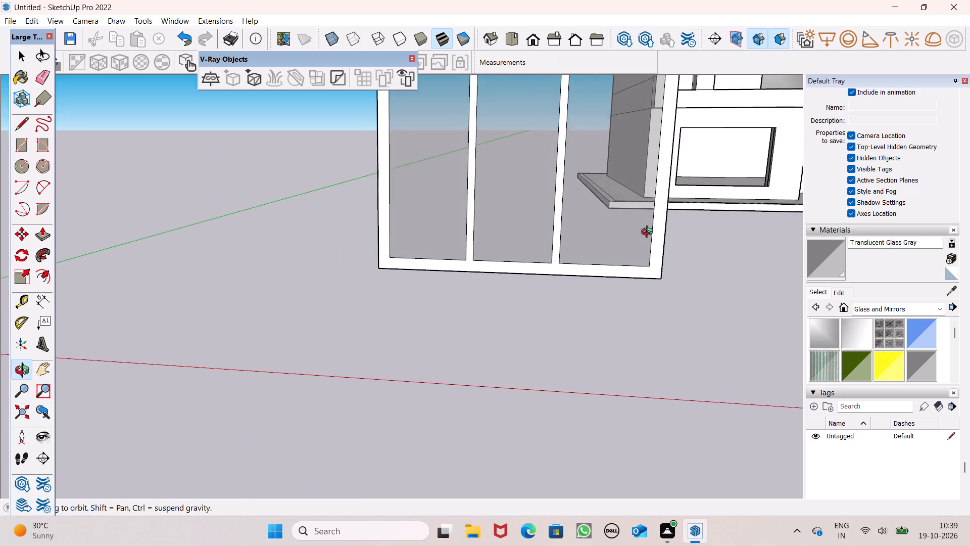
{"action": "middle_click_drag", "start_coordinate": [649, 233], "coordinate": [569, 265]}
{"action": "scroll", "coordinate": [569, 265], "scroll_direction": "up", "scroll_amount": 1}
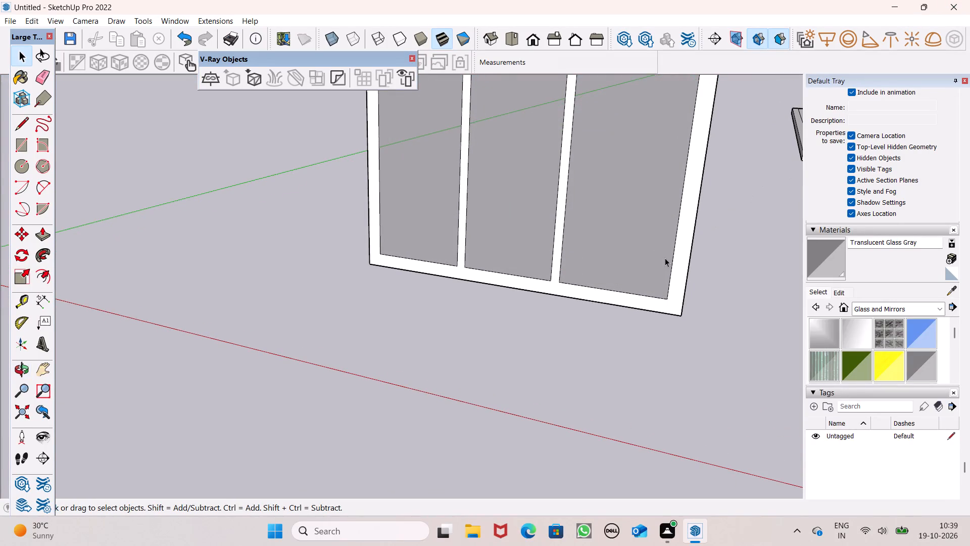
{"action": "scroll", "coordinate": [675, 217], "scroll_direction": "down", "scroll_amount": 9}
{"action": "middle_click_drag", "start_coordinate": [682, 240], "coordinate": [627, 296]}
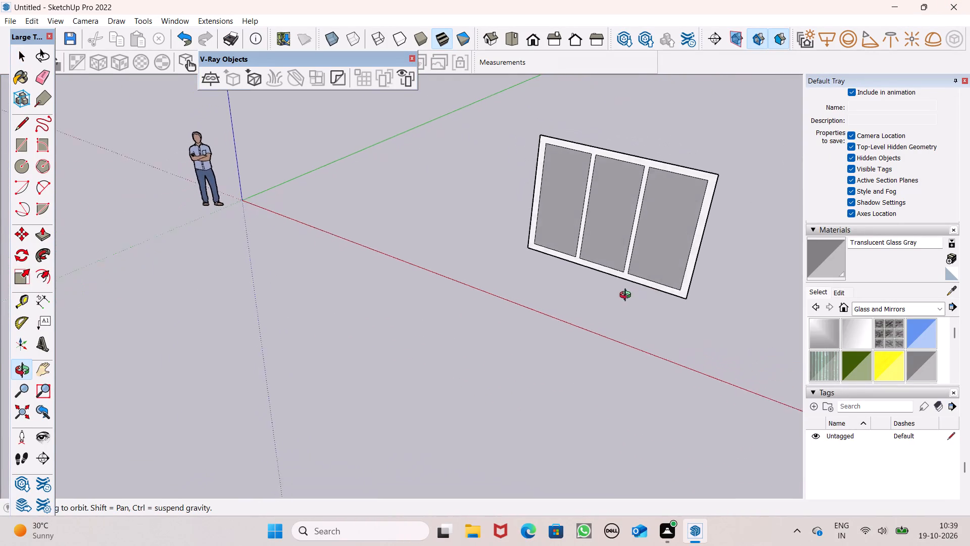
{"action": "middle_click_drag", "start_coordinate": [627, 296], "coordinate": [532, 299]}
{"action": "scroll", "coordinate": [644, 342], "scroll_direction": "up", "scroll_amount": 5}
{"action": "middle_click_drag", "start_coordinate": [670, 347], "coordinate": [740, 341]}
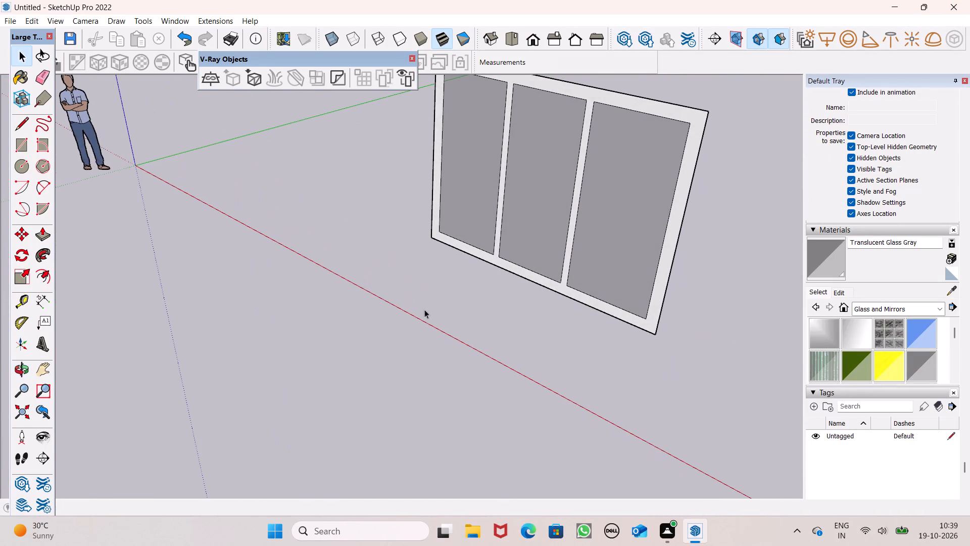
{"action": "left_click", "coordinate": [47, 238]}
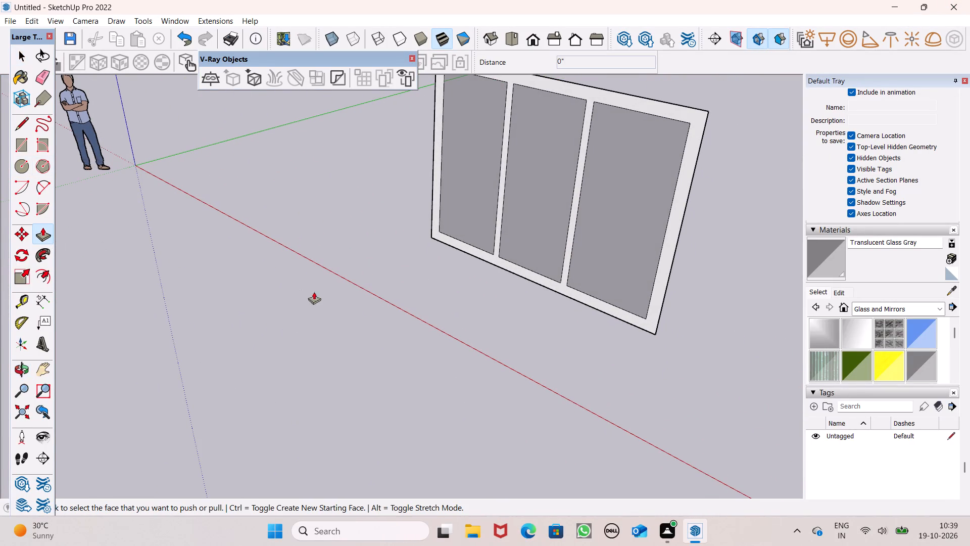
{"action": "scroll", "coordinate": [498, 316], "scroll_direction": "up", "scroll_amount": 1}
{"action": "scroll", "coordinate": [658, 308], "scroll_direction": "up", "scroll_amount": 4}
{"action": "left_click_drag", "start_coordinate": [691, 327], "coordinate": [687, 336]}
{"action": "scroll", "coordinate": [618, 272], "scroll_direction": "down", "scroll_amount": 5}
{"action": "scroll", "coordinate": [610, 229], "scroll_direction": "down", "scroll_amount": 6}
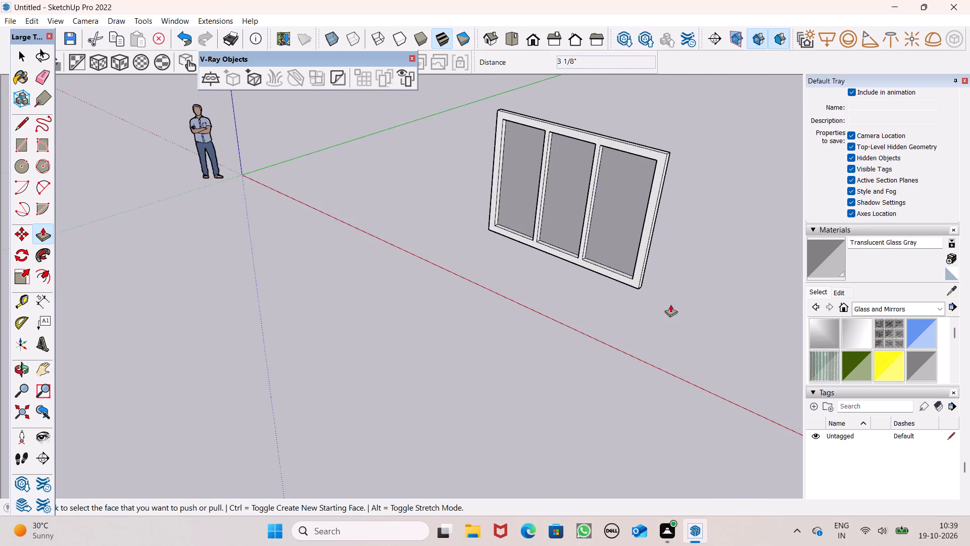
Extrude the frame and bars on the opposite side of the glass, entering a distance of 4".
{"action": "middle_click_drag", "start_coordinate": [671, 305], "coordinate": [185, 261]}
{"action": "scroll", "coordinate": [261, 350], "scroll_direction": "up", "scroll_amount": 5}
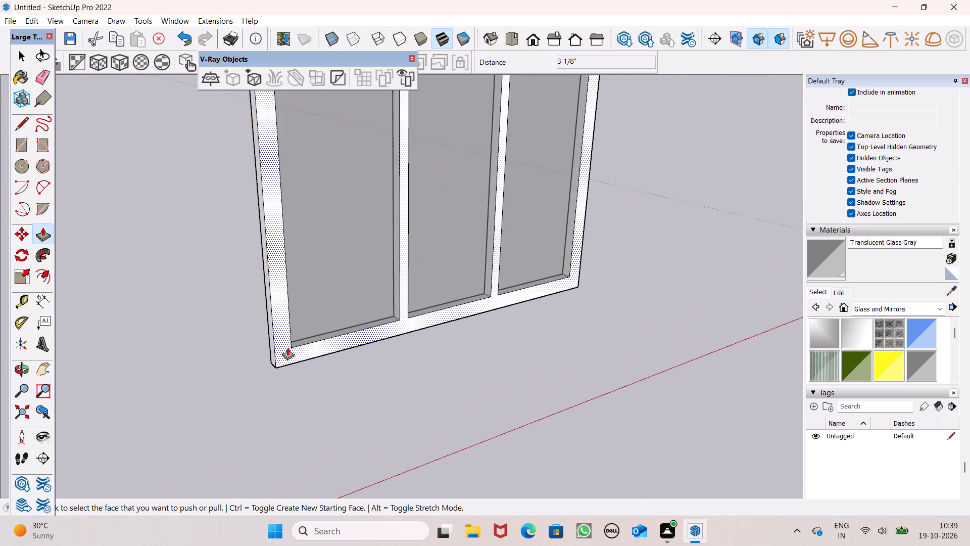
{"action": "left_click_drag", "start_coordinate": [287, 347], "coordinate": [293, 353]}
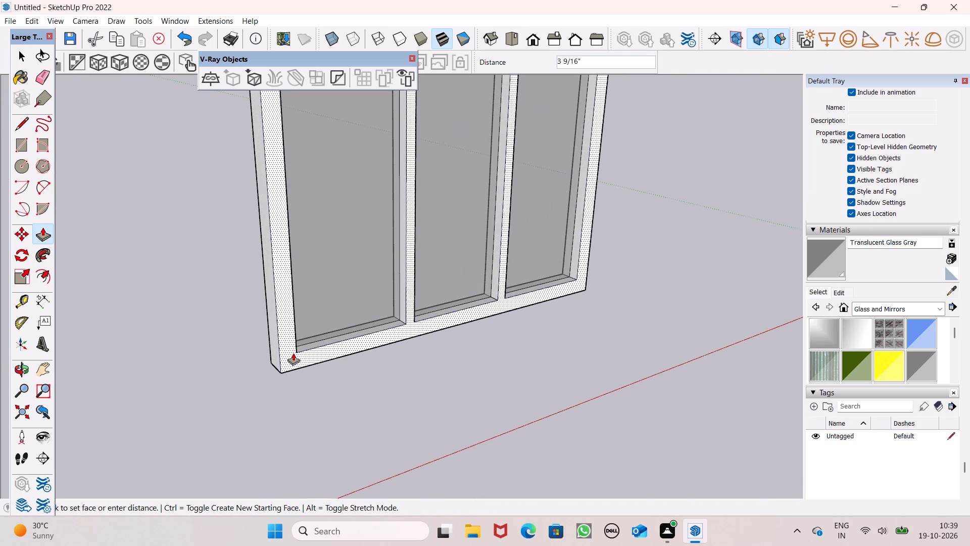
{"action": "left_click_drag", "start_coordinate": [293, 353], "coordinate": [293, 353]}
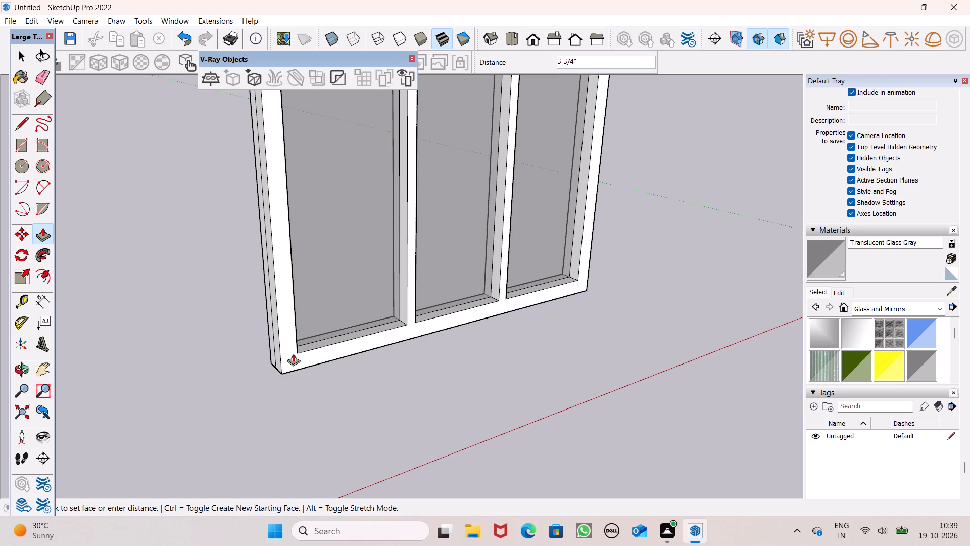
{"action": "left_click_drag", "start_coordinate": [293, 353], "coordinate": [296, 353]}
{"action": "key", "text": "4"}
{"action": "key", "text": "shift+quotedbl"}
{"action": "key", "text": "Return"}
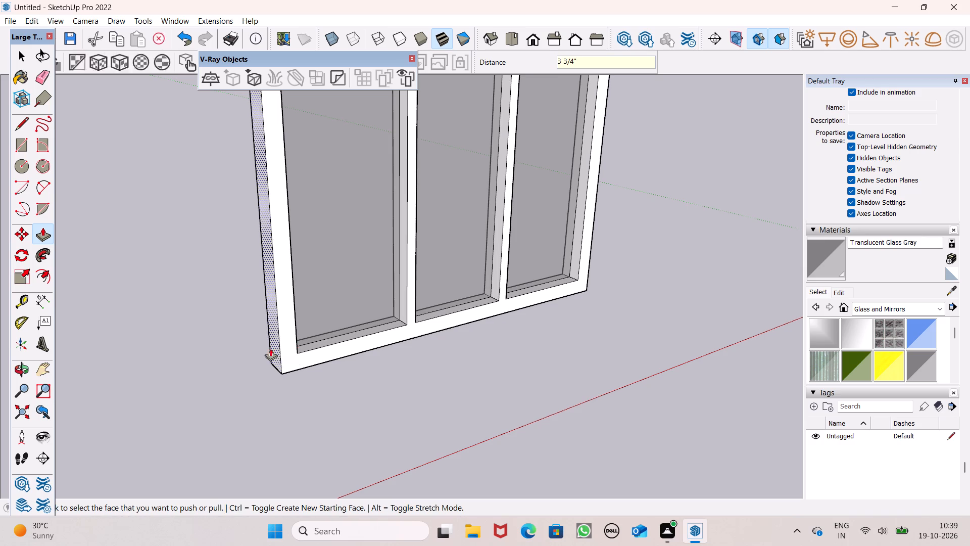
{"action": "key", "text": "space"}
Select all of the three-pane window's connected geometry and make it a group.
{"action": "scroll", "coordinate": [245, 337], "scroll_direction": "down", "scroll_amount": 5}
{"action": "middle_click_drag", "start_coordinate": [244, 342], "coordinate": [822, 333]}
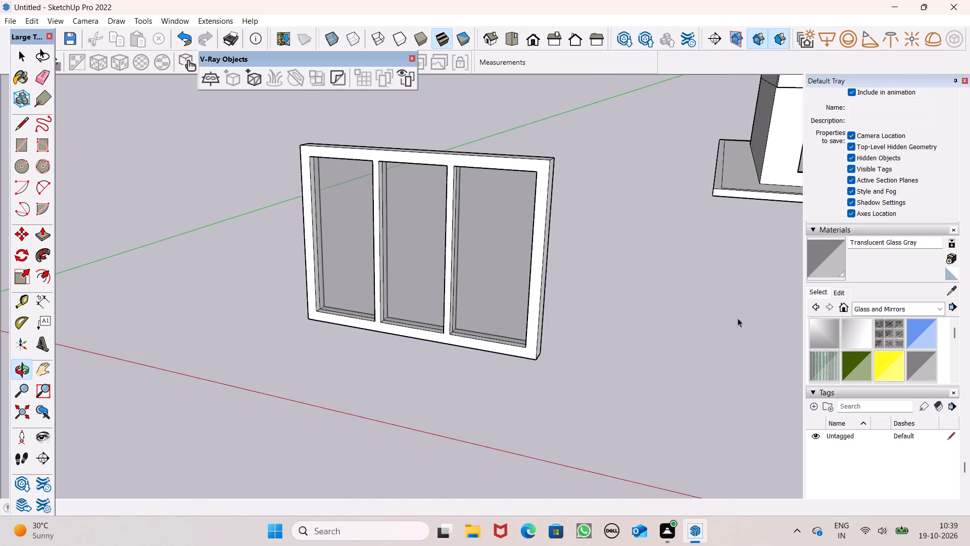
{"action": "triple_click", "coordinate": [474, 284]}
{"action": "left_click", "coordinate": [474, 282]}
{"action": "right_click", "coordinate": [474, 281]}
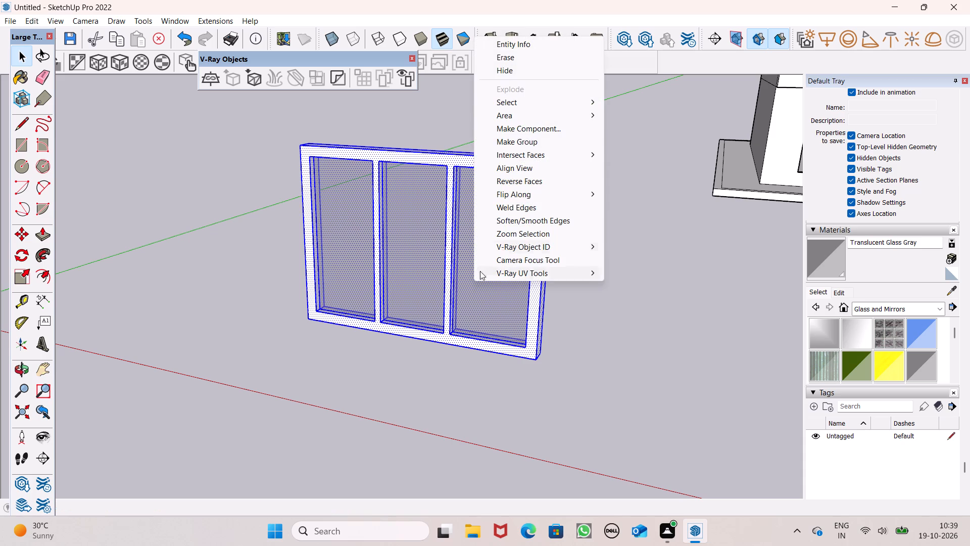
{"action": "left_click", "coordinate": [535, 145]}
{"action": "left_click", "coordinate": [569, 297]}
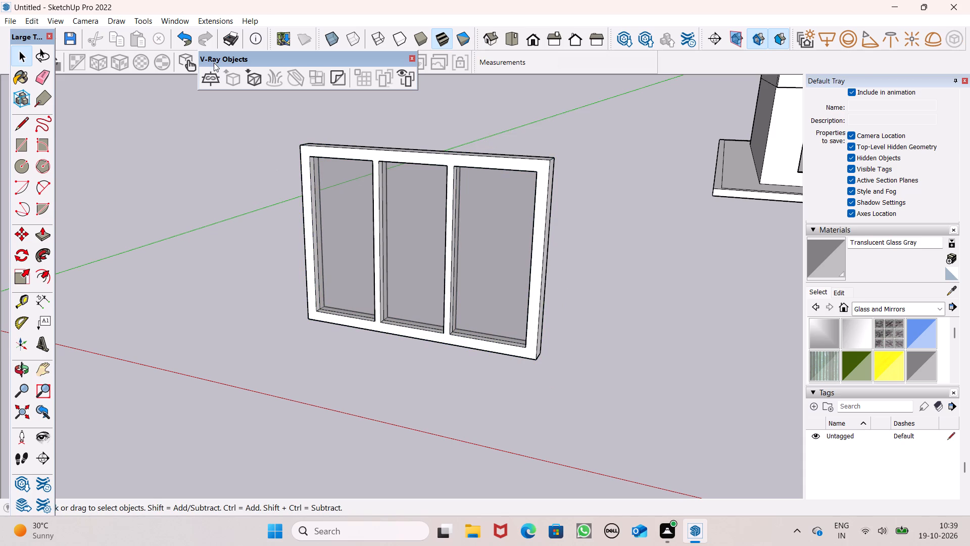
Draw an upright 4' by 7' rectangle in the open space beside the building, on the side away from the three-pane window.
{"action": "scroll", "coordinate": [154, 79], "scroll_direction": "down", "scroll_amount": 5}
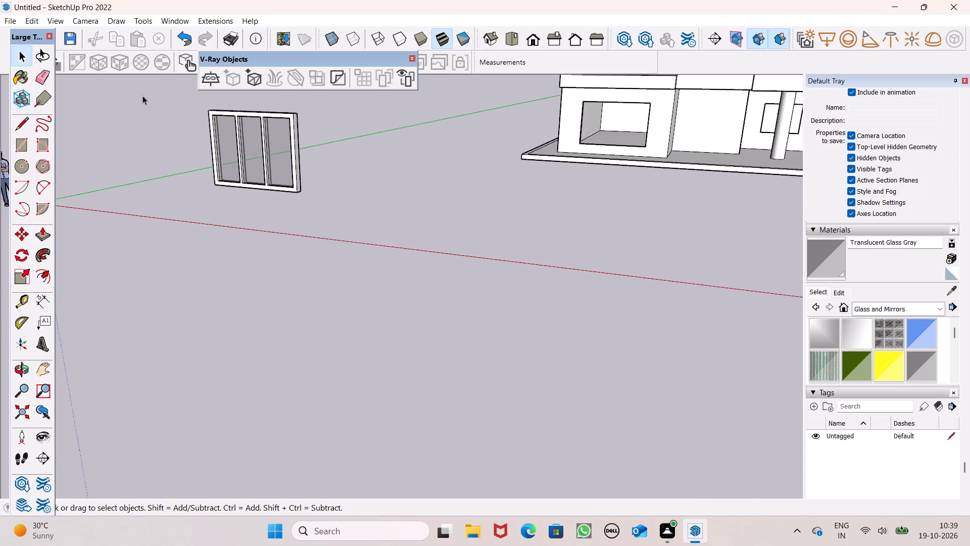
{"action": "scroll", "coordinate": [165, 128], "scroll_direction": "down", "scroll_amount": 2}
{"action": "scroll", "coordinate": [210, 151], "scroll_direction": "down", "scroll_amount": 6}
{"action": "middle_click_drag", "start_coordinate": [604, 166], "coordinate": [659, 125]}
{"action": "scroll", "coordinate": [664, 131], "scroll_direction": "up", "scroll_amount": 6}
{"action": "scroll", "coordinate": [652, 104], "scroll_direction": "down", "scroll_amount": 5}
{"action": "middle_click_drag", "start_coordinate": [632, 137], "coordinate": [630, 180]}
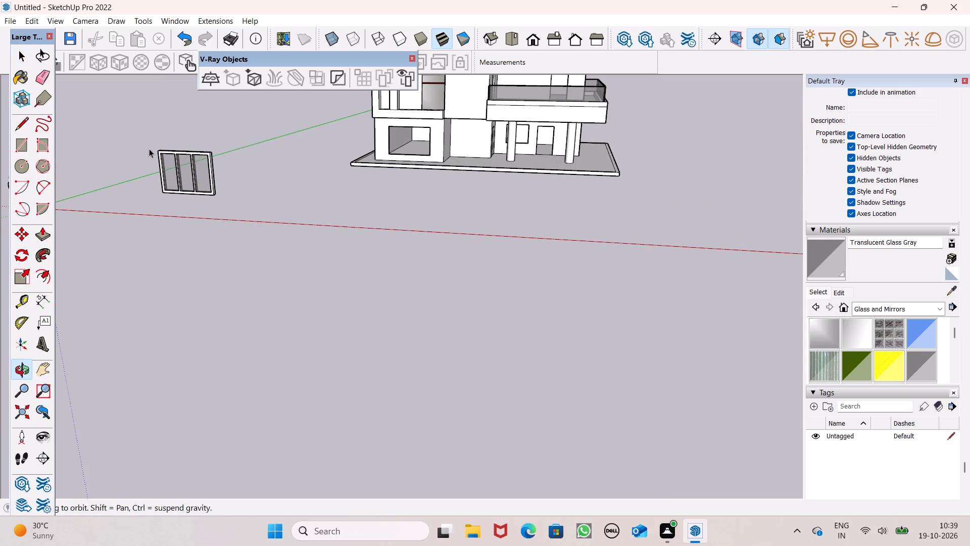
{"action": "left_click", "coordinate": [23, 148]}
{"action": "scroll", "coordinate": [598, 245], "scroll_direction": "up", "scroll_amount": 1}
{"action": "middle_click_drag", "start_coordinate": [598, 245], "coordinate": [589, 200]}
{"action": "scroll", "coordinate": [589, 200], "scroll_direction": "up", "scroll_amount": 1}
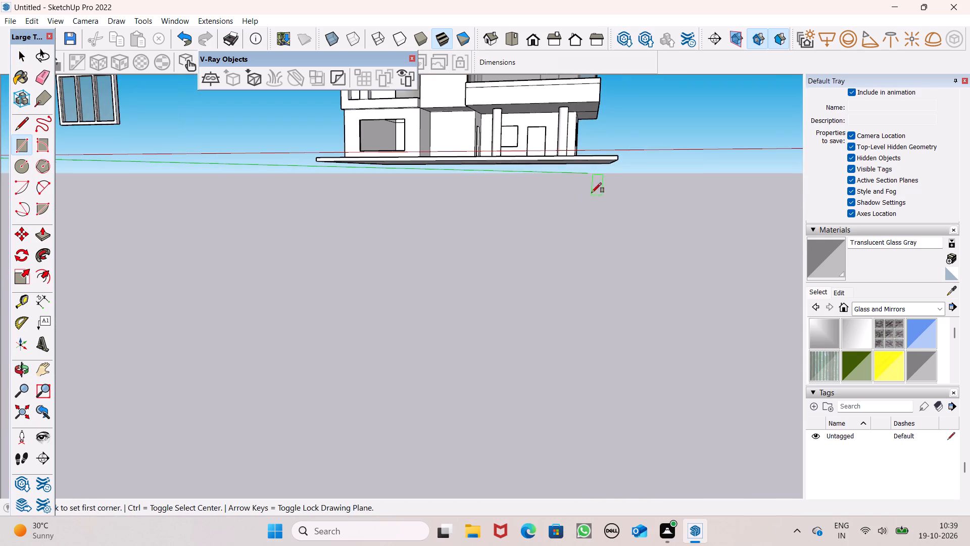
{"action": "scroll", "coordinate": [572, 187], "scroll_direction": "down", "scroll_amount": 5}
{"action": "left_click", "coordinate": [650, 133]}
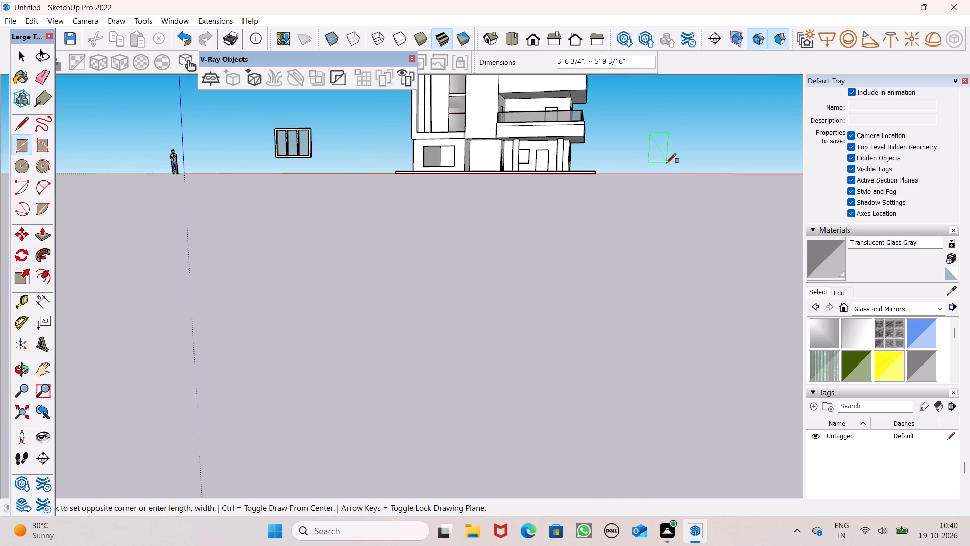
{"action": "scroll", "coordinate": [666, 163], "scroll_direction": "up", "scroll_amount": 3}
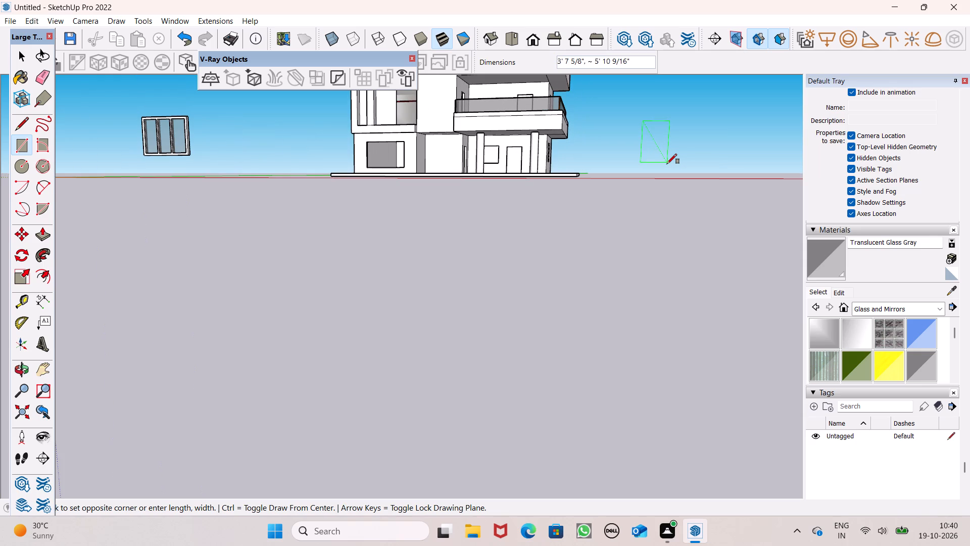
{"action": "key", "text": "4"}
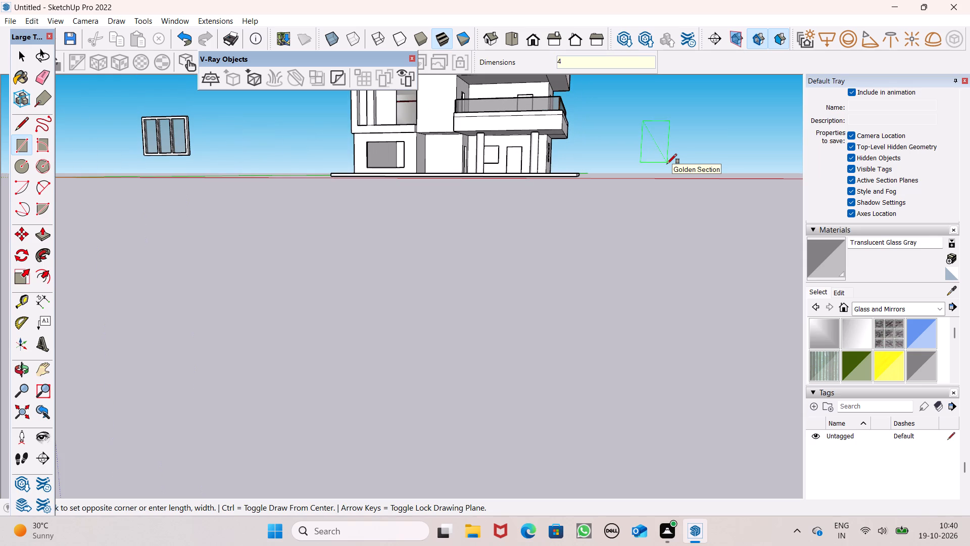
{"action": "type", "text": "',"}
{"action": "type", "text": "7'"}
{"action": "key", "text": "Return"}
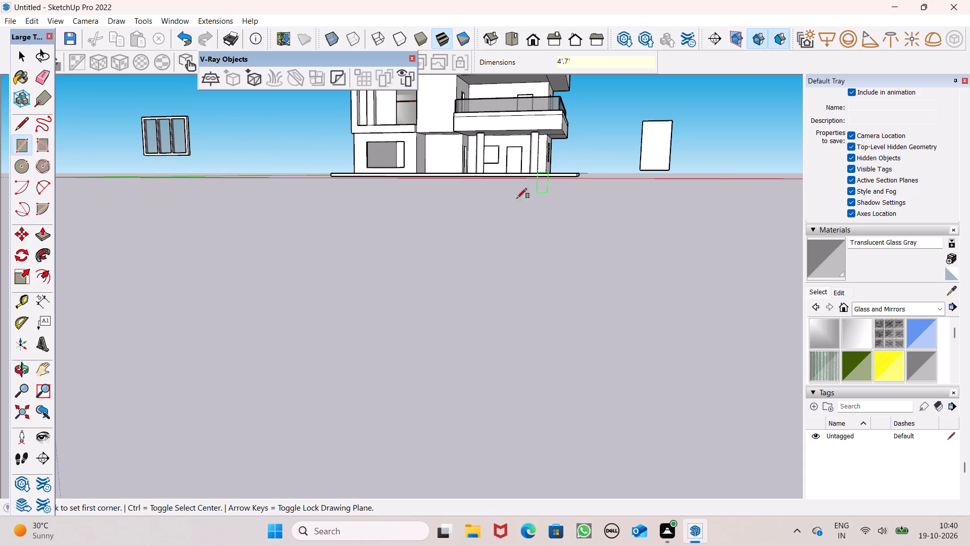
{"action": "key", "text": "space"}
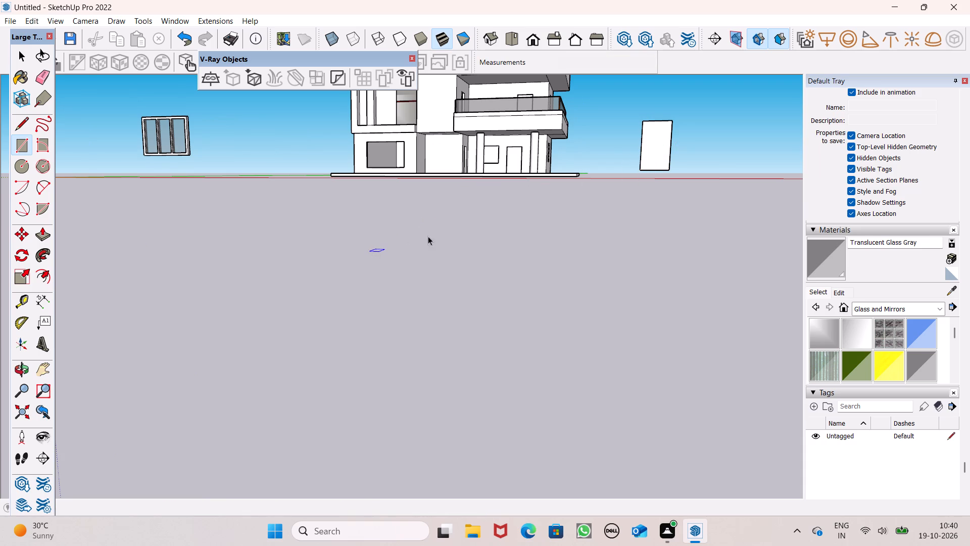
Offset the upright 4' by 7' rectangle's outline inward to form an even border around its face.
{"action": "scroll", "coordinate": [425, 228], "scroll_direction": "down", "scroll_amount": 4}
{"action": "scroll", "coordinate": [478, 219], "scroll_direction": "down", "scroll_amount": 2}
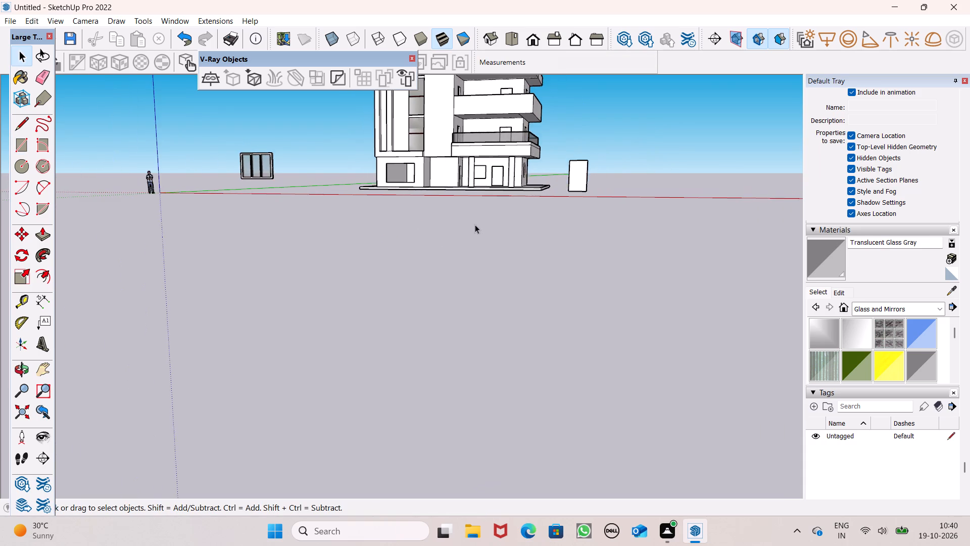
{"action": "middle_click_drag", "start_coordinate": [477, 238], "coordinate": [484, 244]}
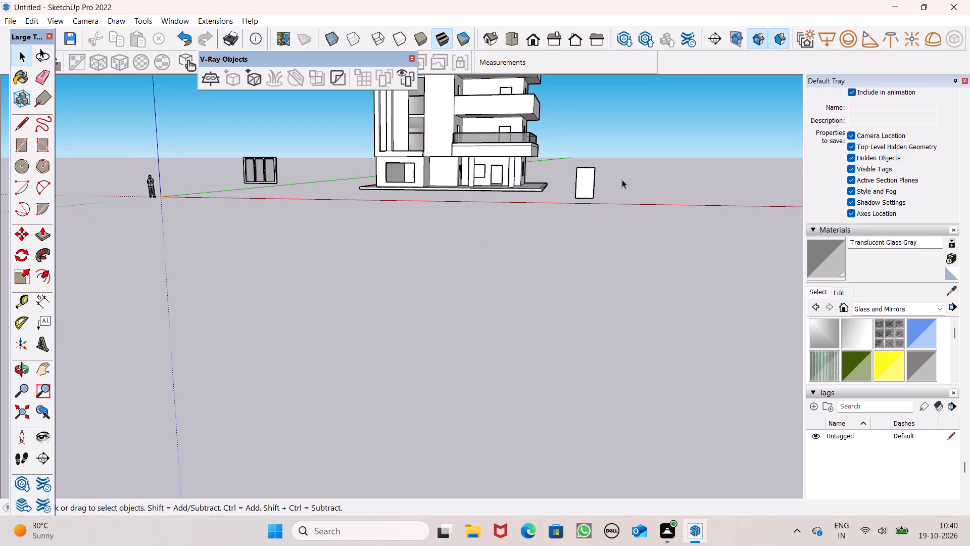
{"action": "scroll", "coordinate": [616, 162], "scroll_direction": "up", "scroll_amount": 10}
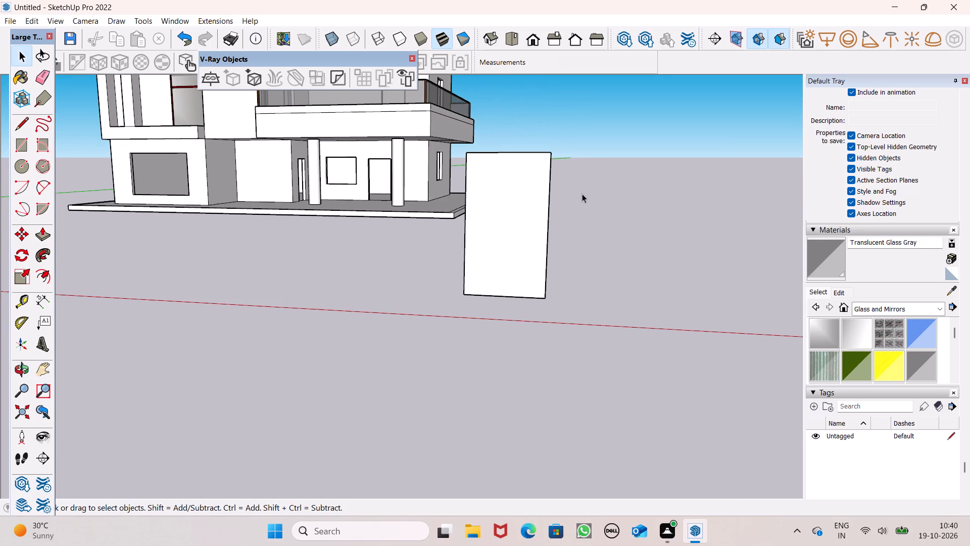
{"action": "scroll", "coordinate": [580, 195], "scroll_direction": "up", "scroll_amount": 1}
{"action": "scroll", "coordinate": [533, 203], "scroll_direction": "down", "scroll_amount": 1}
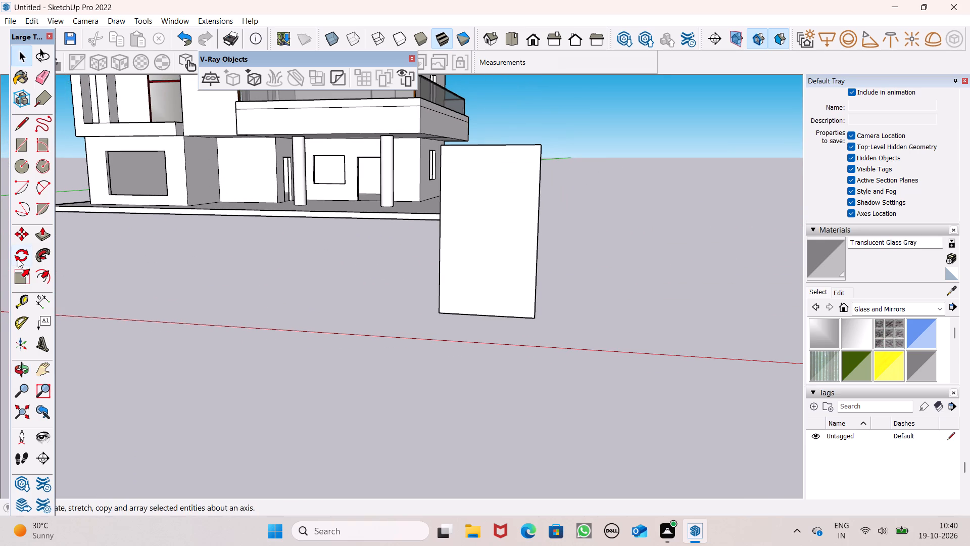
{"action": "left_click", "coordinate": [37, 281]}
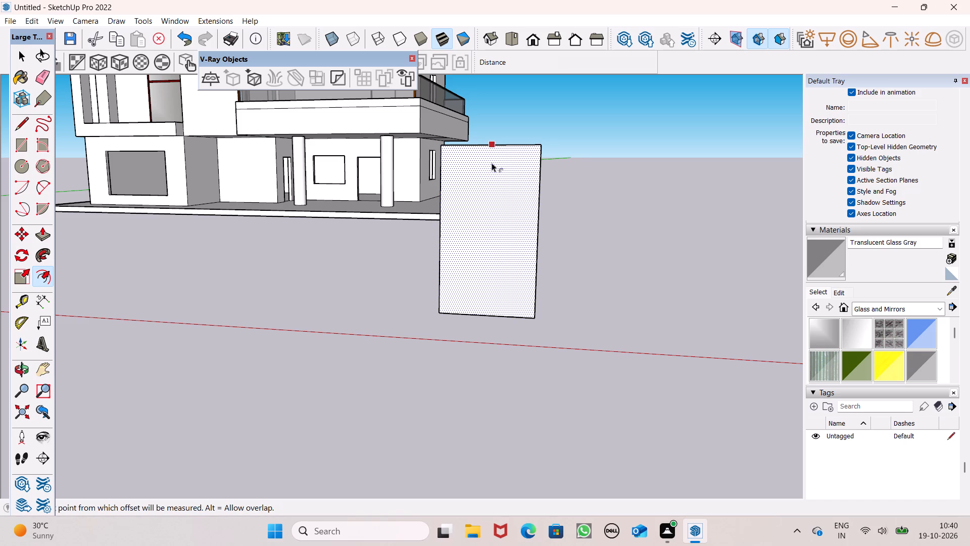
{"action": "left_click_drag", "start_coordinate": [492, 163], "coordinate": [491, 157]}
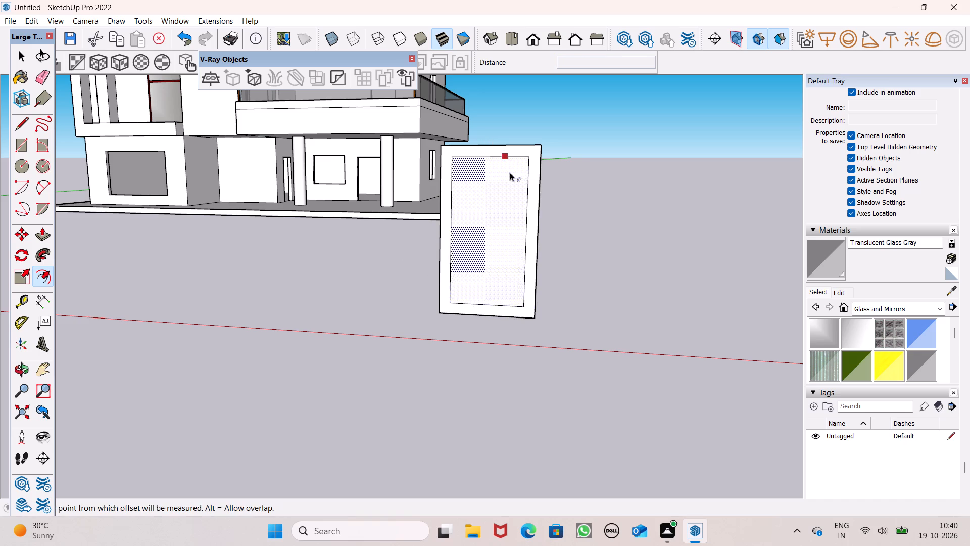
{"action": "key", "text": "b"}
{"action": "key", "text": "space"}
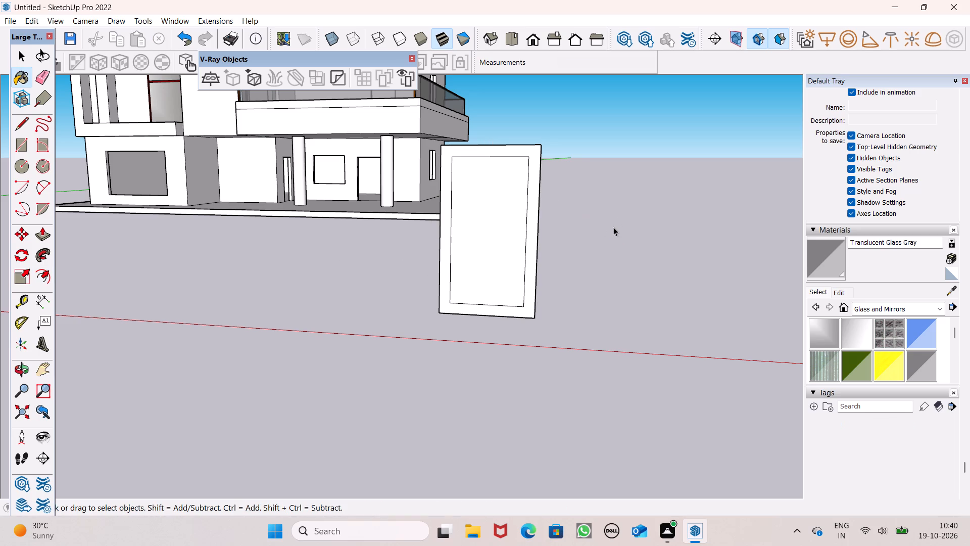
{"action": "left_click", "coordinate": [613, 227]}
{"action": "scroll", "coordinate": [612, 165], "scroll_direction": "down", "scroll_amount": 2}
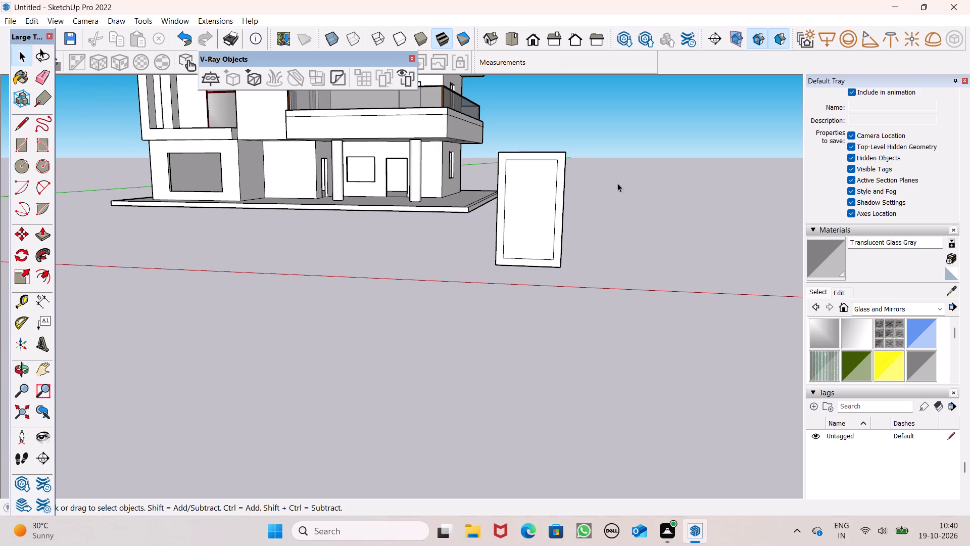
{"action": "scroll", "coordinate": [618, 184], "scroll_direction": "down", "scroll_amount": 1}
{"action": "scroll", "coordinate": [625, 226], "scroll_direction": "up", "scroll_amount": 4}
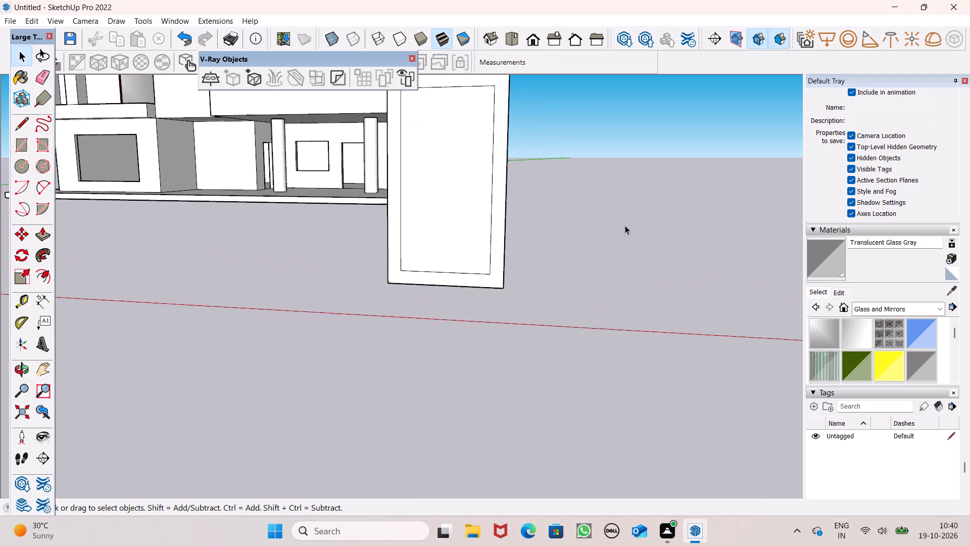
Extrude the border of the upright 4' by 7' panel outward by about 2 3/16" to form a raised frame.
{"action": "scroll", "coordinate": [625, 225], "scroll_direction": "up", "scroll_amount": 1}
{"action": "scroll", "coordinate": [623, 232], "scroll_direction": "down", "scroll_amount": 3}
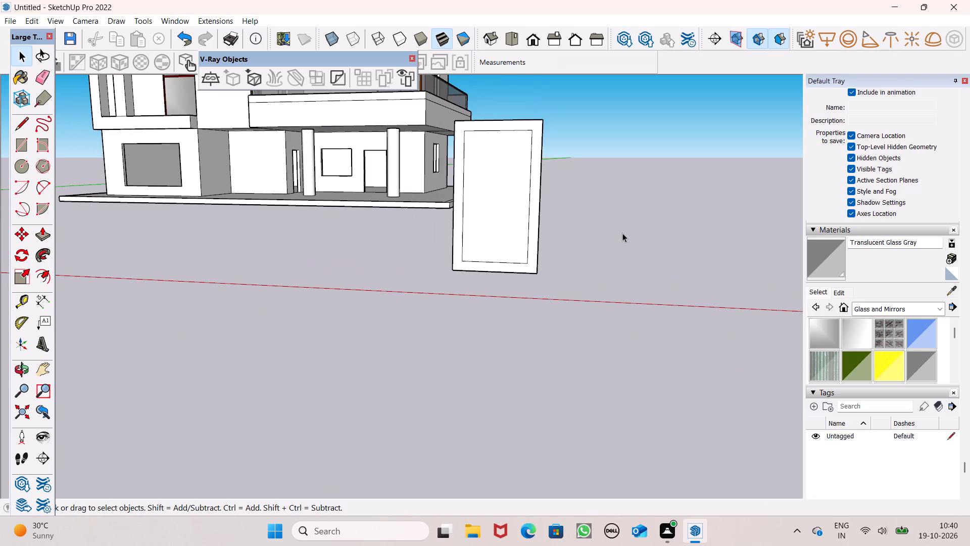
{"action": "middle_click_drag", "start_coordinate": [617, 250], "coordinate": [618, 255]}
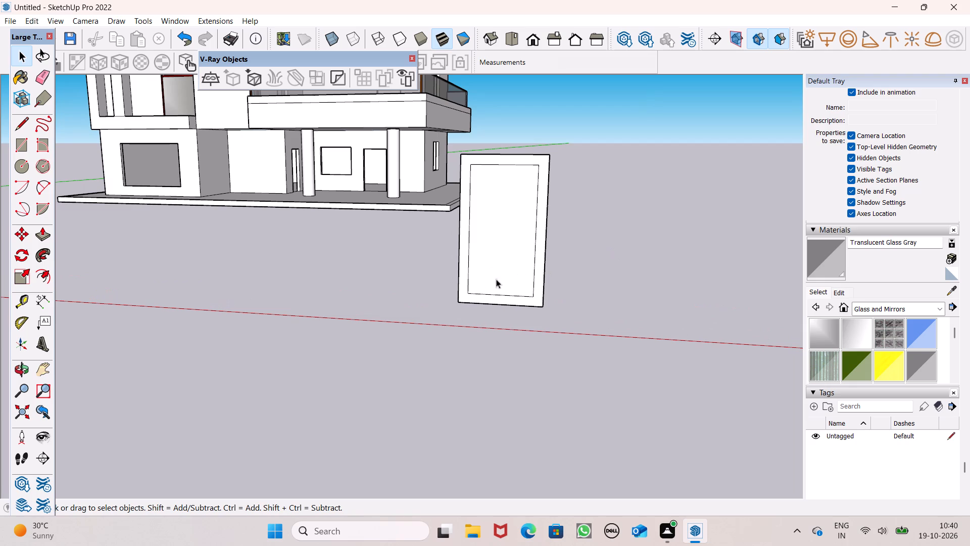
{"action": "left_click", "coordinate": [41, 232]}
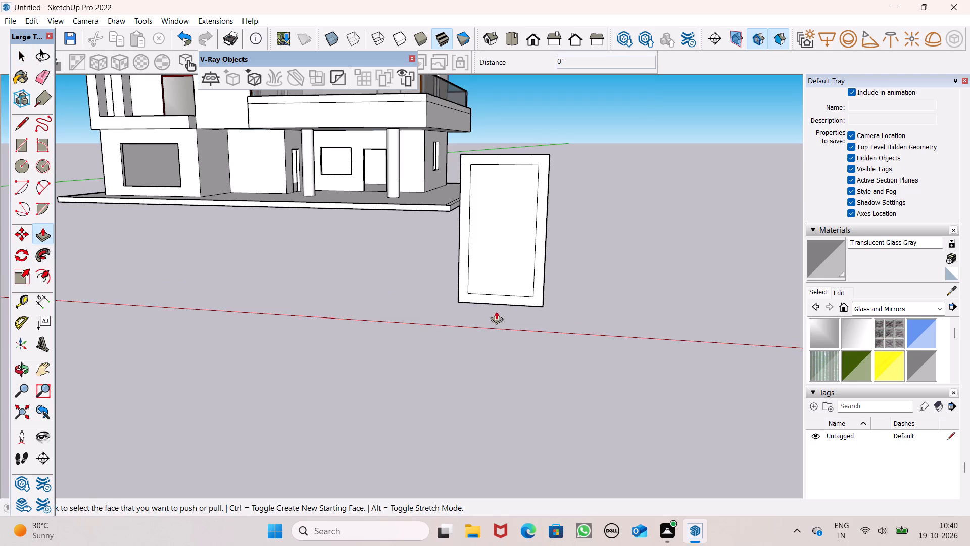
{"action": "scroll", "coordinate": [528, 296], "scroll_direction": "down", "scroll_amount": 1}
{"action": "middle_click_drag", "start_coordinate": [545, 327], "coordinate": [549, 351]}
{"action": "scroll", "coordinate": [588, 222], "scroll_direction": "down", "scroll_amount": 2}
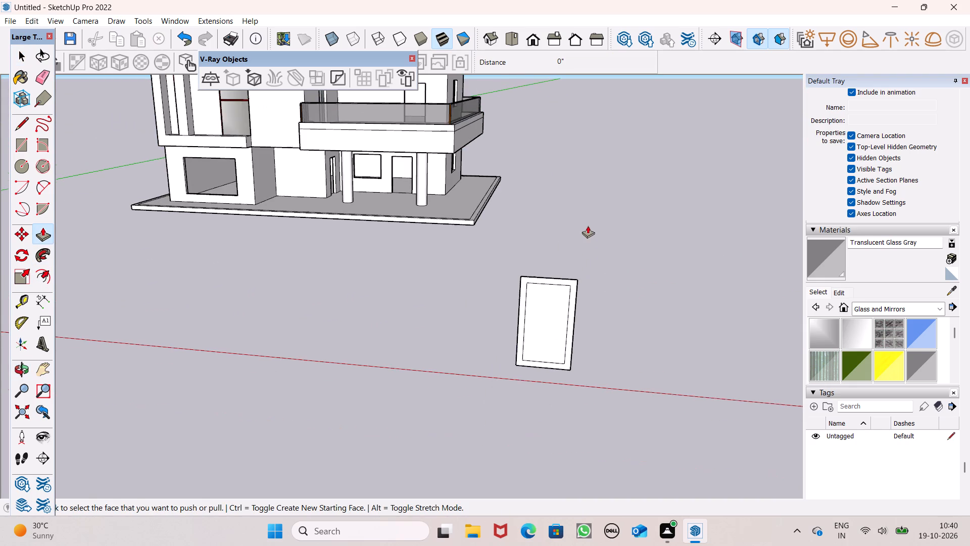
{"action": "scroll", "coordinate": [588, 225], "scroll_direction": "down", "scroll_amount": 2}
{"action": "scroll", "coordinate": [586, 307], "scroll_direction": "up", "scroll_amount": 5}
{"action": "scroll", "coordinate": [561, 341], "scroll_direction": "up", "scroll_amount": 2}
{"action": "scroll", "coordinate": [580, 224], "scroll_direction": "down", "scroll_amount": 5}
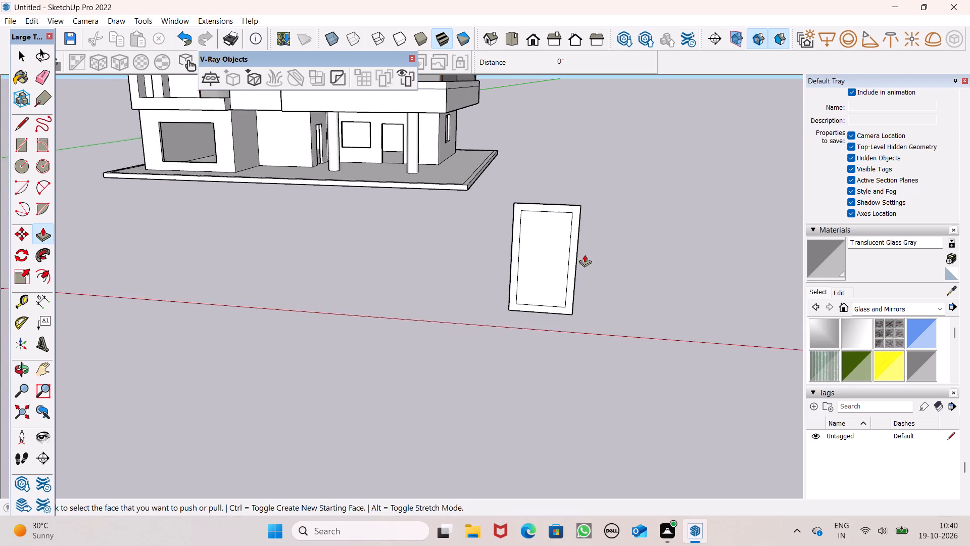
{"action": "middle_click_drag", "start_coordinate": [594, 285], "coordinate": [609, 302]}
{"action": "scroll", "coordinate": [587, 220], "scroll_direction": "down", "scroll_amount": 4}
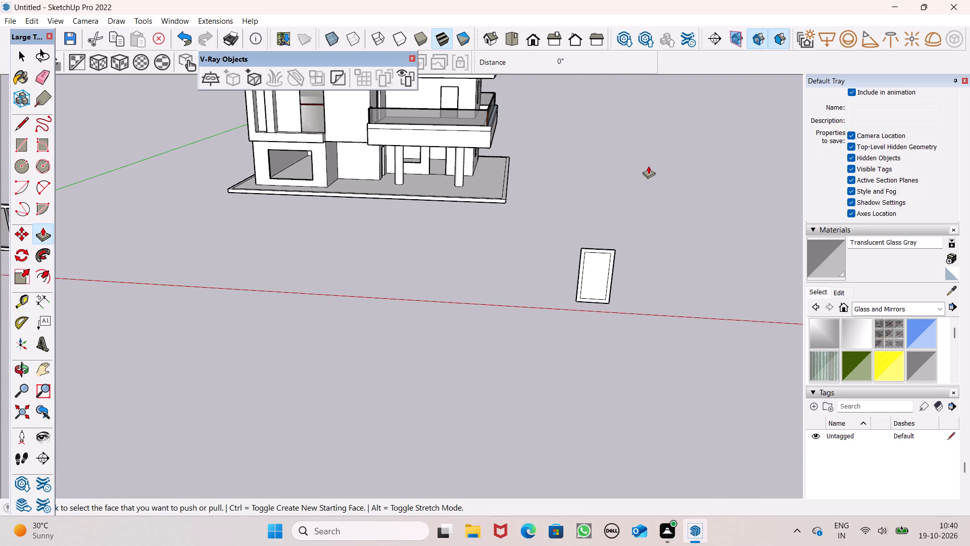
{"action": "middle_click_drag", "start_coordinate": [653, 175], "coordinate": [647, 212]}
{"action": "scroll", "coordinate": [649, 187], "scroll_direction": "down", "scroll_amount": 5}
{"action": "scroll", "coordinate": [666, 247], "scroll_direction": "up", "scroll_amount": 2}
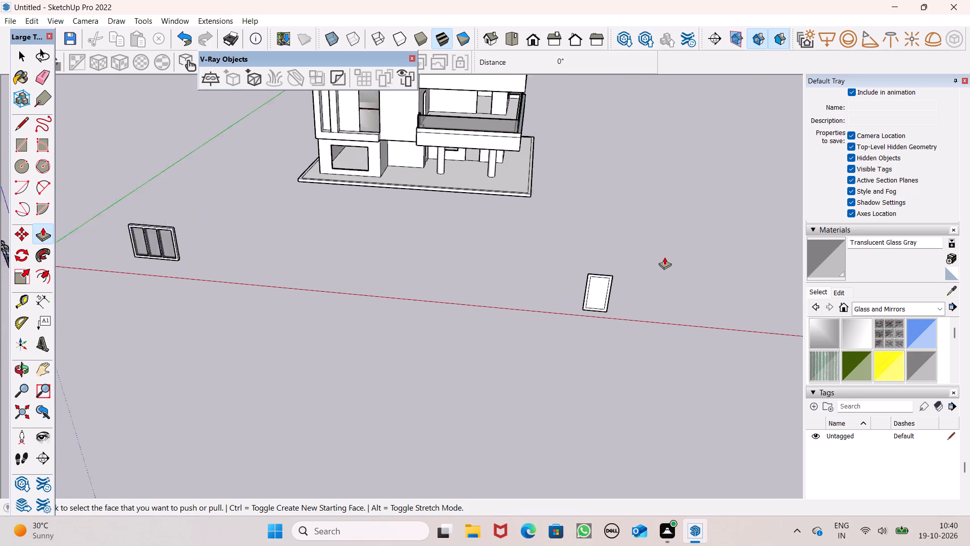
{"action": "scroll", "coordinate": [664, 257], "scroll_direction": "up", "scroll_amount": 3}
{"action": "scroll", "coordinate": [641, 299], "scroll_direction": "up", "scroll_amount": 11}
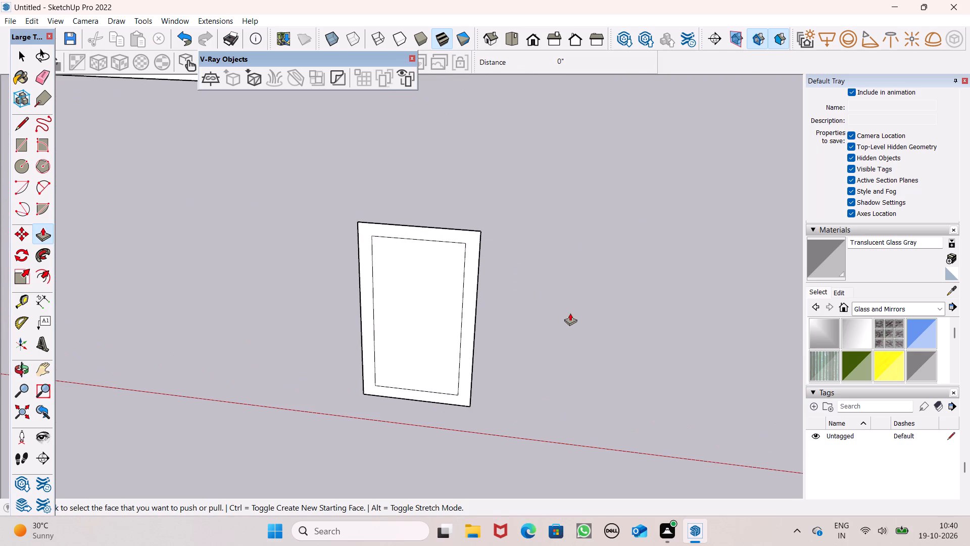
{"action": "scroll", "coordinate": [570, 309], "scroll_direction": "down", "scroll_amount": 3}
{"action": "scroll", "coordinate": [511, 383], "scroll_direction": "up", "scroll_amount": 5}
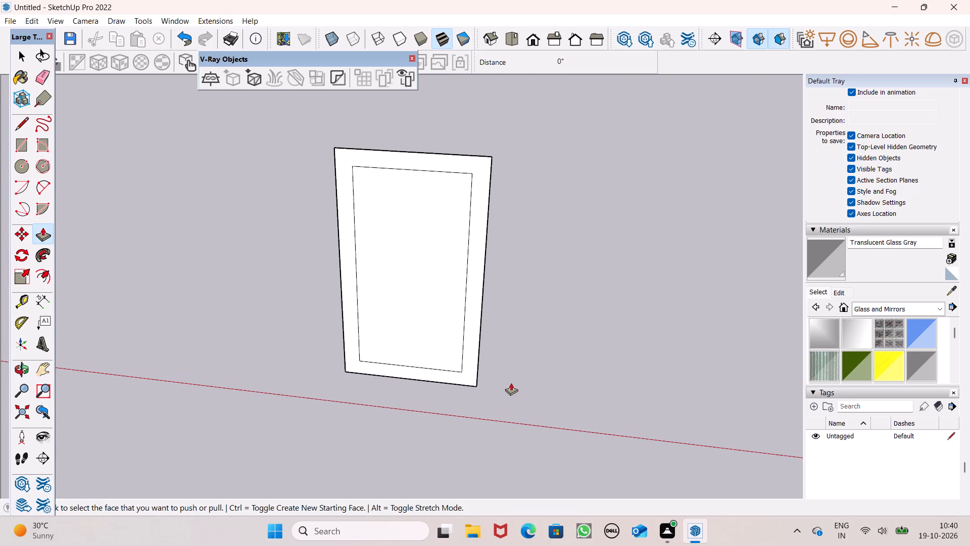
{"action": "scroll", "coordinate": [511, 383], "scroll_direction": "up", "scroll_amount": 3}
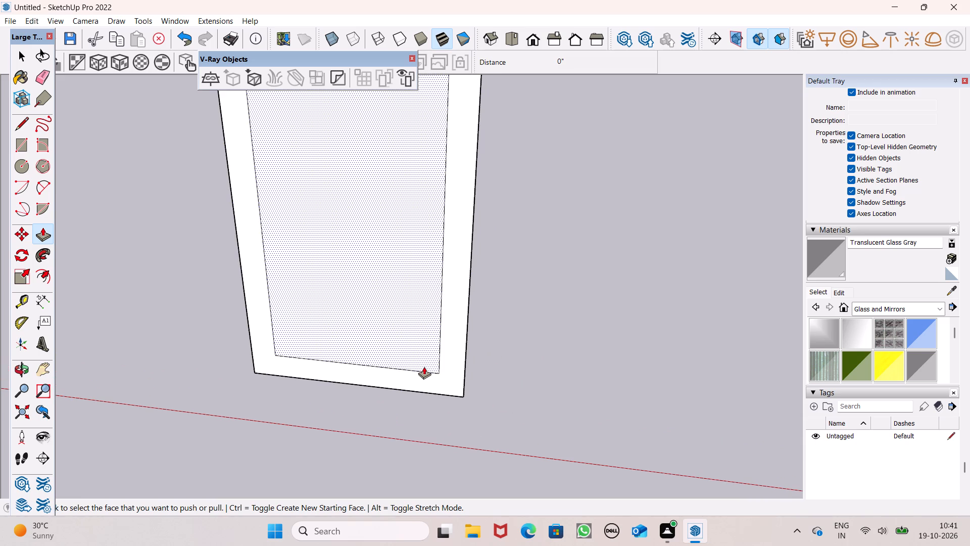
{"action": "left_click_drag", "start_coordinate": [437, 374], "coordinate": [438, 381]}
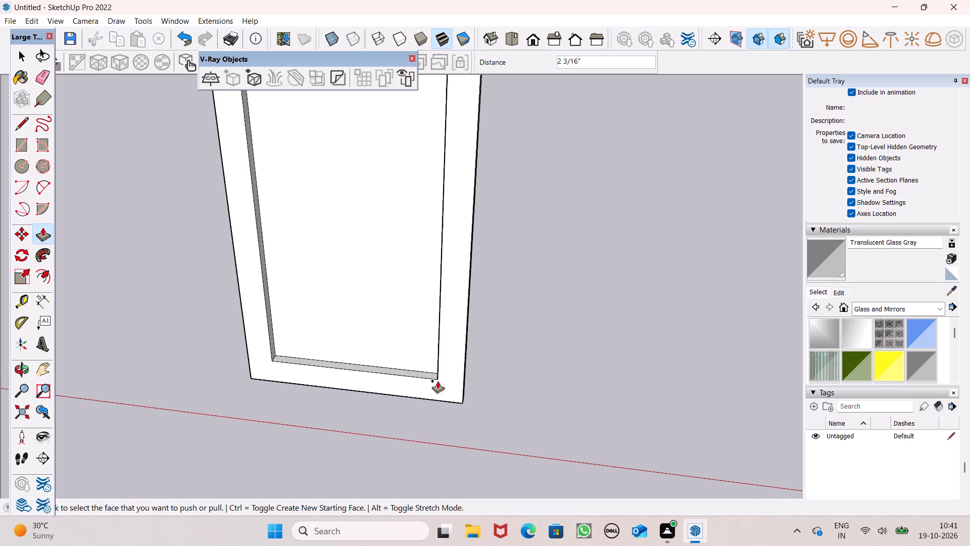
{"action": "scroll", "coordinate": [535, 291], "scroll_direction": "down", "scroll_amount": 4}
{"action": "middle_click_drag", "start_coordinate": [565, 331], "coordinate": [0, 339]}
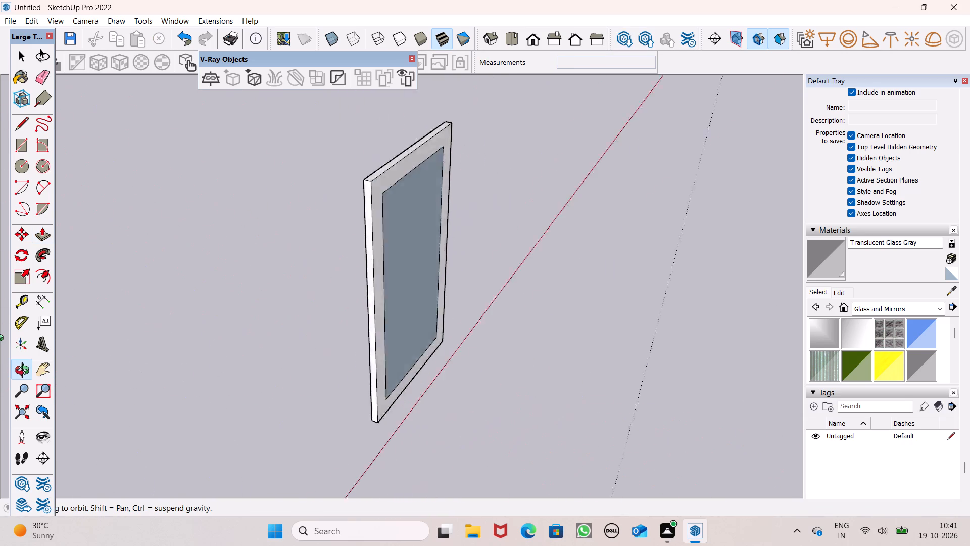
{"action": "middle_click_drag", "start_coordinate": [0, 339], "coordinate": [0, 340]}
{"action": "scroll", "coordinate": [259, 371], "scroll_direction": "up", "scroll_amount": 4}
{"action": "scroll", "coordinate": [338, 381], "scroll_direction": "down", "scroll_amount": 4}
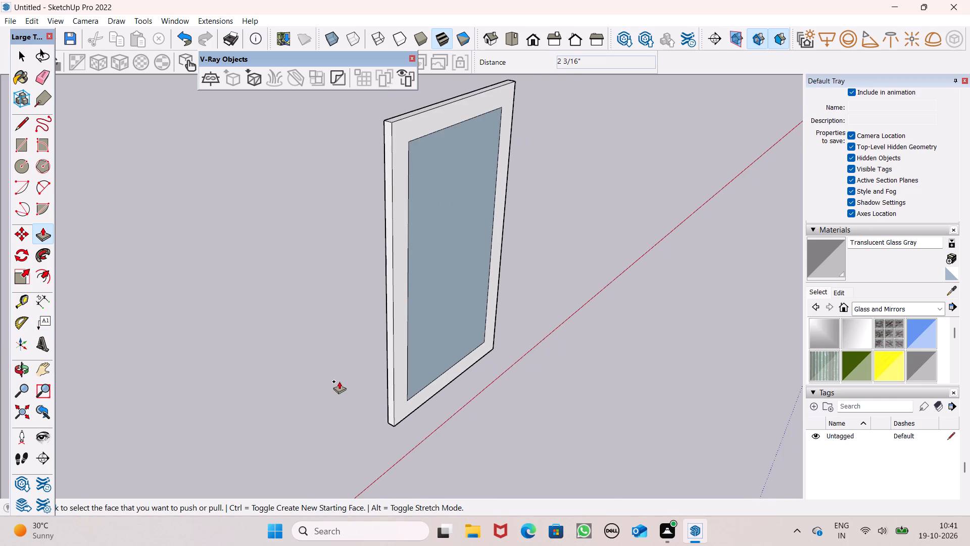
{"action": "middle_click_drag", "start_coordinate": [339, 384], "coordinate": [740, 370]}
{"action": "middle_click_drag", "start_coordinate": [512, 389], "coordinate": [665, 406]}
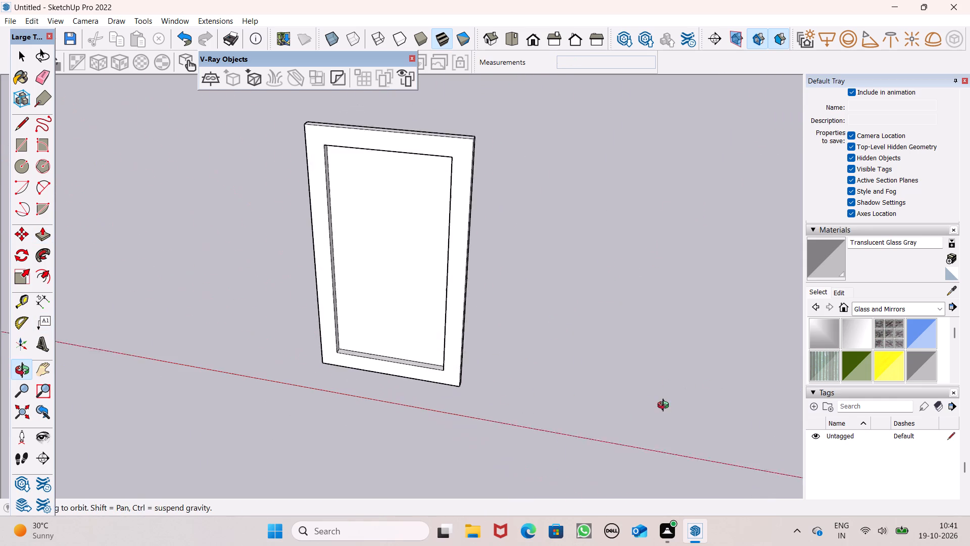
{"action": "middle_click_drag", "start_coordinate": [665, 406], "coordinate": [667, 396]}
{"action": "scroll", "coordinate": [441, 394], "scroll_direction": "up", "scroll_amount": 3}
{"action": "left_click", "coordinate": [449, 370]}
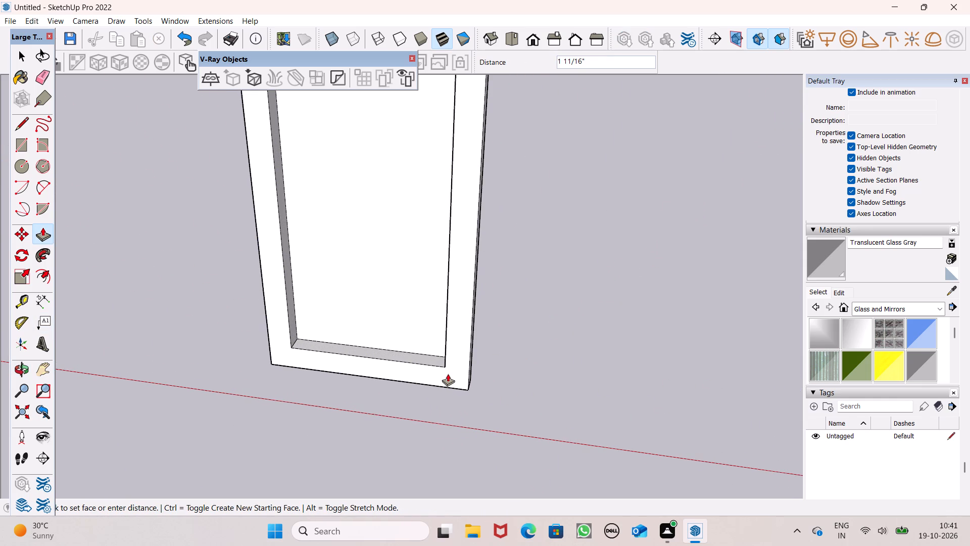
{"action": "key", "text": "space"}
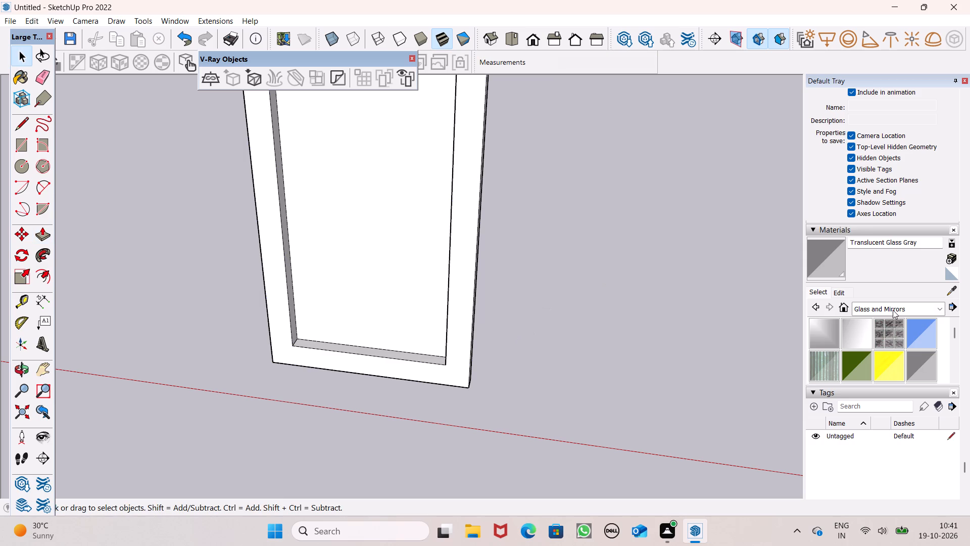
Paint the panel's recessed inner face and the frame's front face with Wood Veneer 02 from the Wood materials.
{"action": "left_click", "coordinate": [893, 309]}
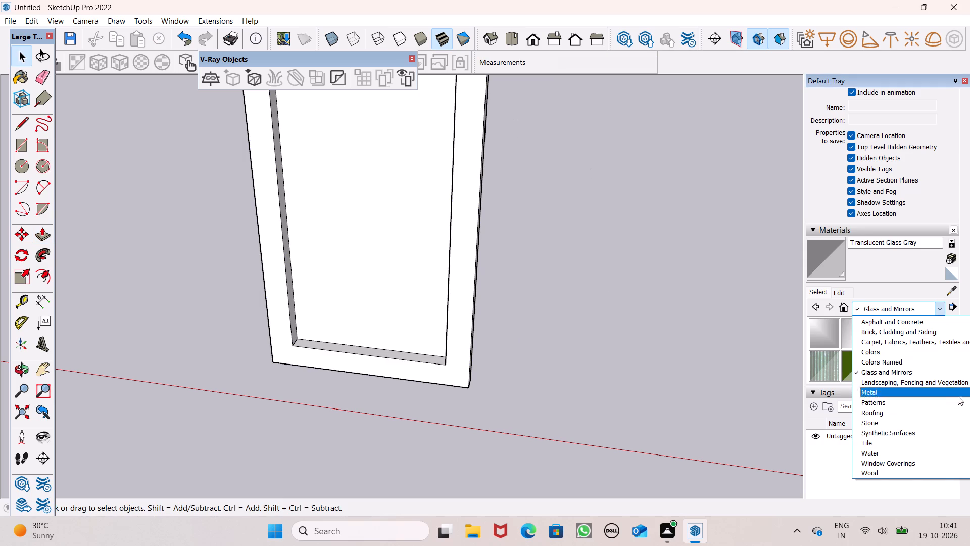
{"action": "left_click", "coordinate": [940, 477]}
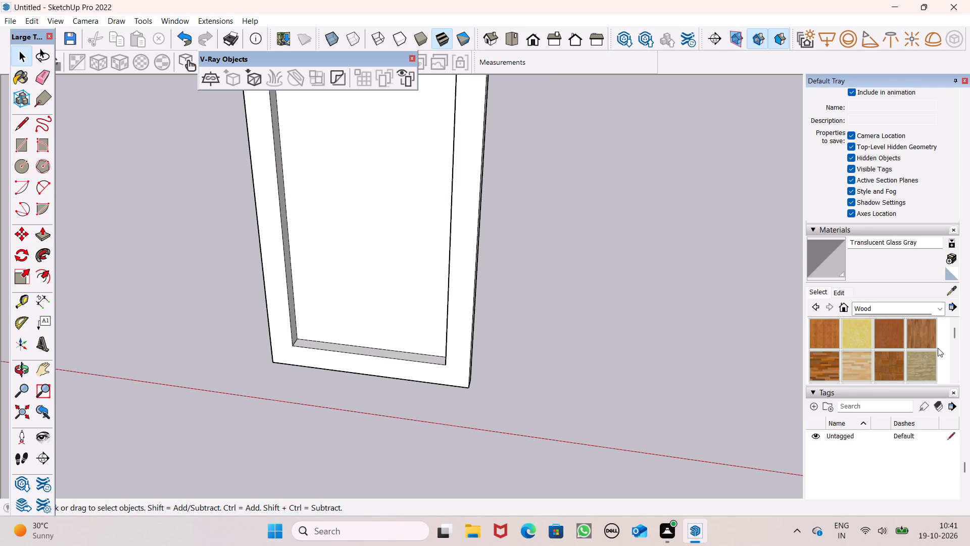
{"action": "scroll", "coordinate": [912, 345], "scroll_direction": "down", "scroll_amount": 2}
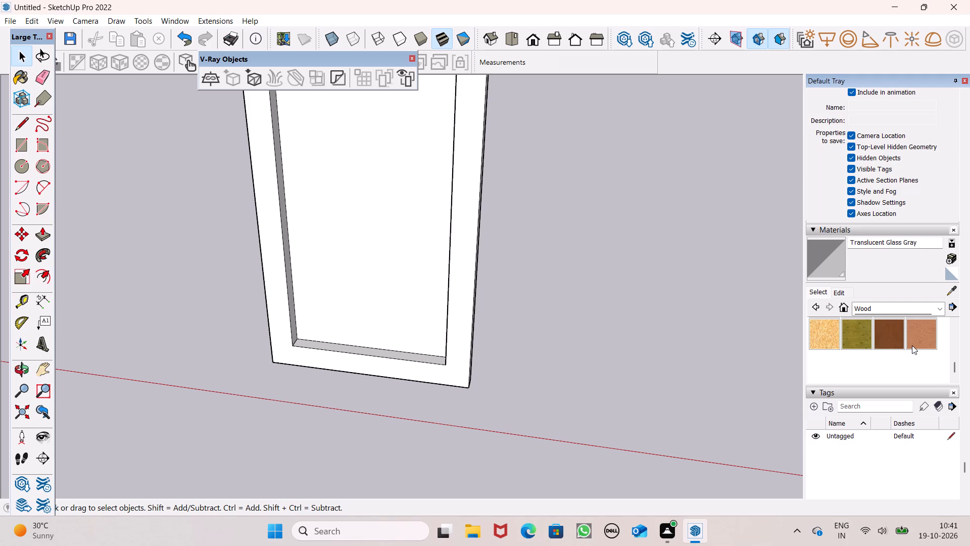
{"action": "left_click", "coordinate": [915, 343]}
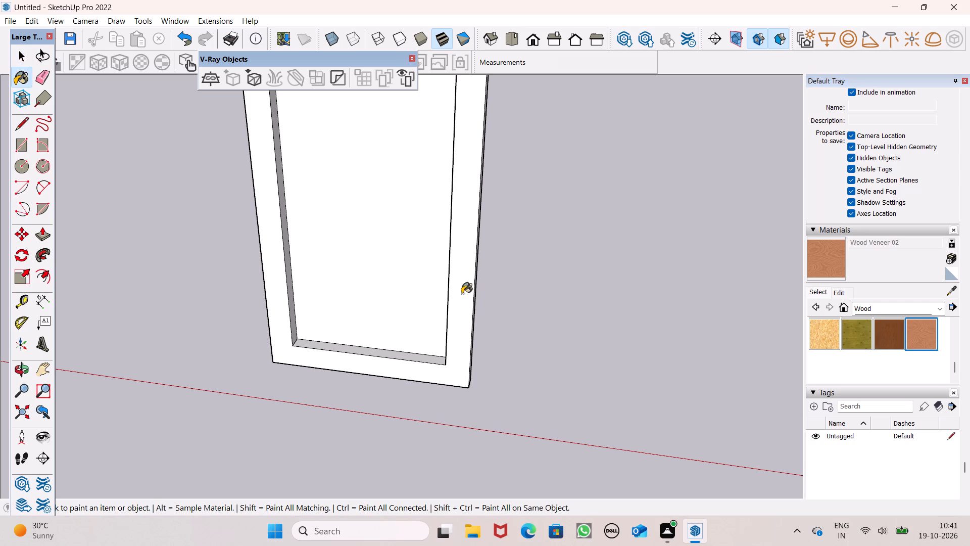
{"action": "left_click", "coordinate": [417, 290]}
{"action": "middle_click_drag", "start_coordinate": [416, 296], "coordinate": [480, 292]}
{"action": "scroll", "coordinate": [483, 308], "scroll_direction": "up", "scroll_amount": 4}
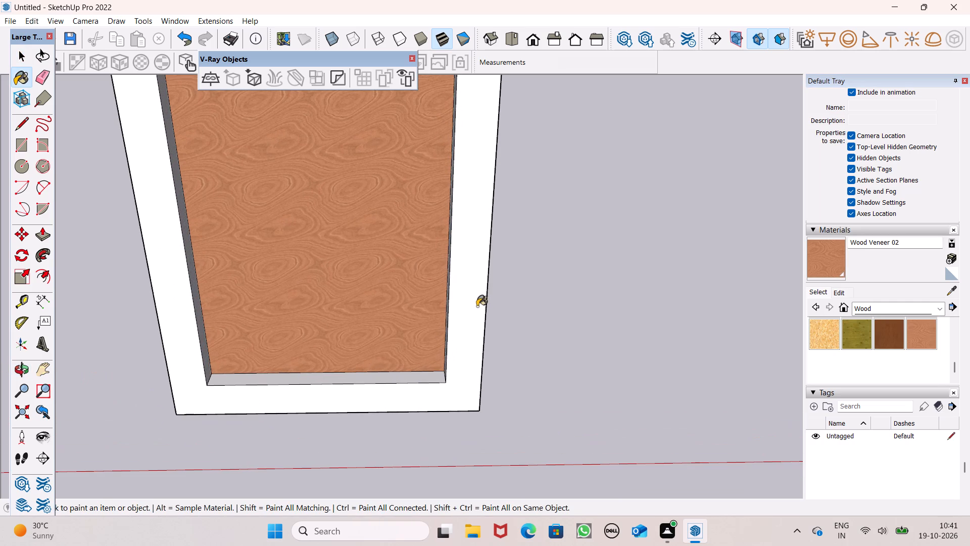
{"action": "left_click", "coordinate": [476, 306]}
Paint the bottom and both upright inner edges of the front recess with Wood Veneer 02.
{"action": "scroll", "coordinate": [494, 238], "scroll_direction": "down", "scroll_amount": 5}
{"action": "middle_click_drag", "start_coordinate": [481, 288], "coordinate": [395, 331]}
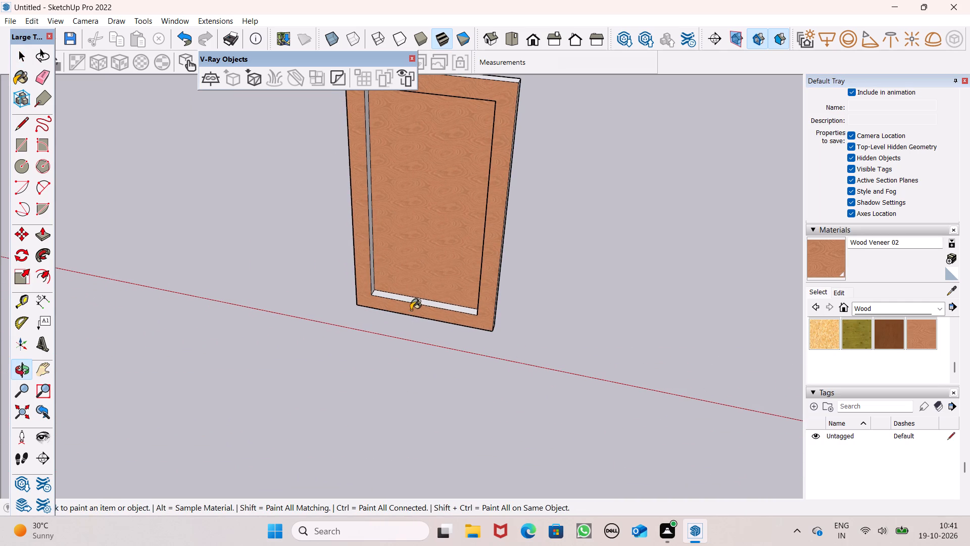
{"action": "scroll", "coordinate": [415, 304], "scroll_direction": "up", "scroll_amount": 5}
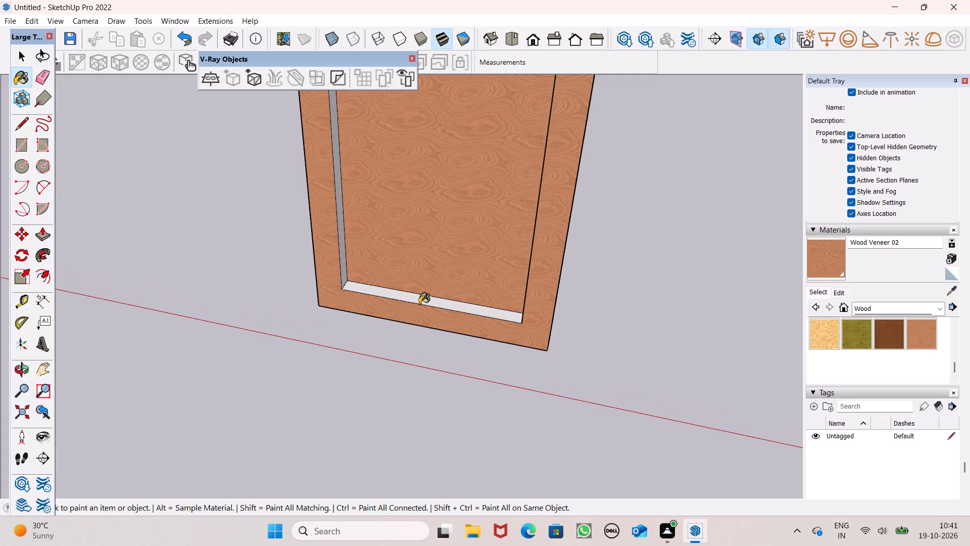
{"action": "left_click", "coordinate": [423, 302]}
{"action": "scroll", "coordinate": [335, 259], "scroll_direction": "up", "scroll_amount": 4}
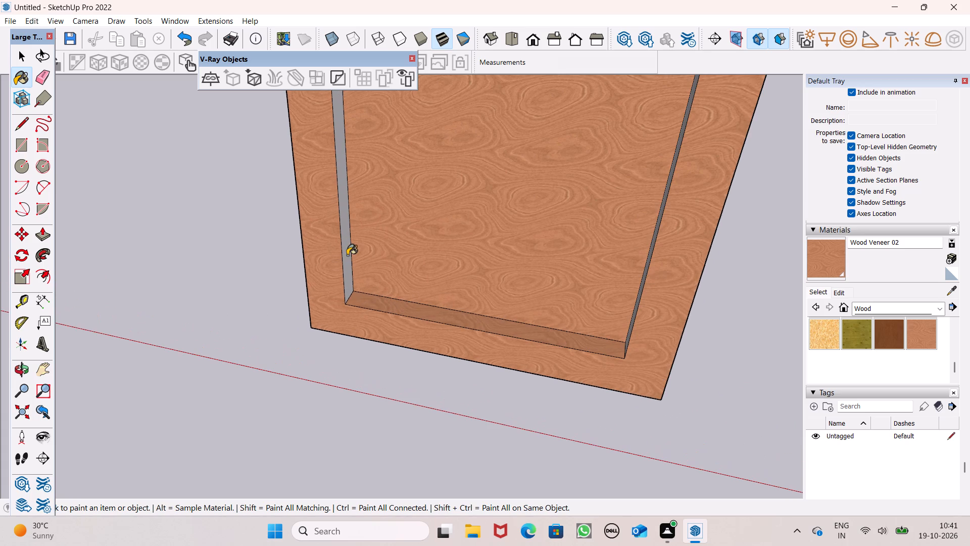
{"action": "left_click", "coordinate": [346, 256]}
{"action": "scroll", "coordinate": [372, 289], "scroll_direction": "up", "scroll_amount": 1}
{"action": "middle_click_drag", "start_coordinate": [514, 297], "coordinate": [775, 270]}
{"action": "scroll", "coordinate": [626, 254], "scroll_direction": "up", "scroll_amount": 4}
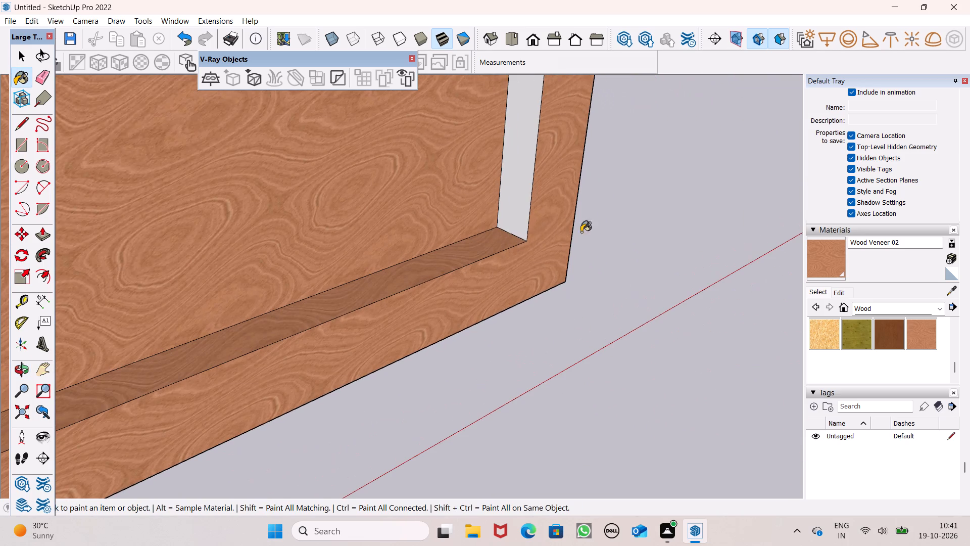
{"action": "left_click", "coordinate": [537, 185]}
{"action": "left_click", "coordinate": [512, 168]}
Paint one upright outer edge and the underside of the panel with Wood Veneer 02.
{"action": "scroll", "coordinate": [525, 165], "scroll_direction": "down", "scroll_amount": 3}
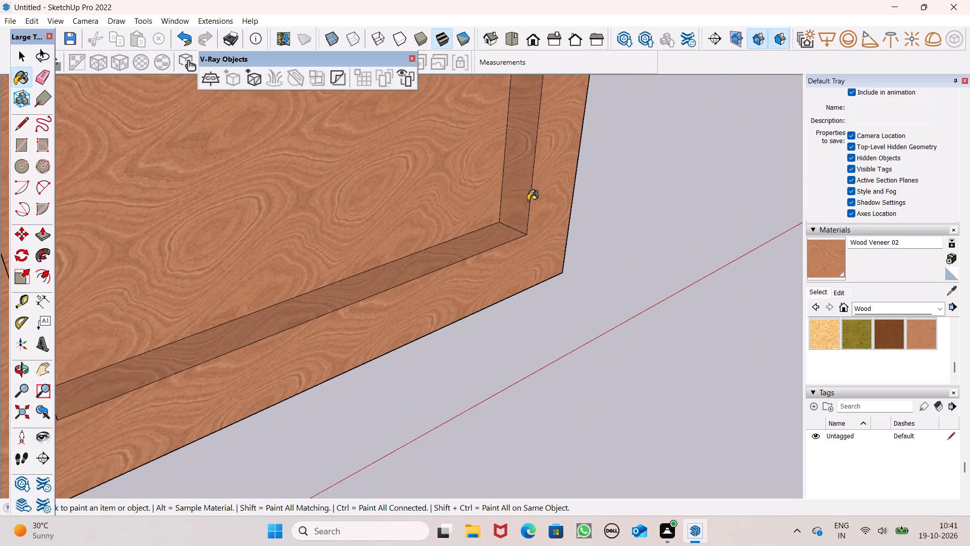
{"action": "scroll", "coordinate": [528, 201], "scroll_direction": "down", "scroll_amount": 6}
{"action": "scroll", "coordinate": [310, 255], "scroll_direction": "up", "scroll_amount": 5}
{"action": "middle_click_drag", "start_coordinate": [352, 267], "coordinate": [385, 277]}
{"action": "left_click", "coordinate": [390, 265]}
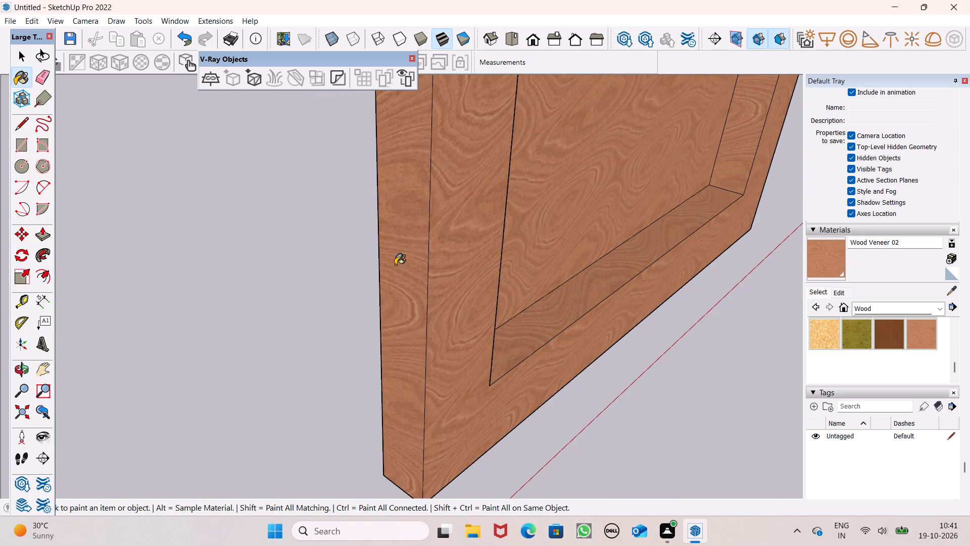
{"action": "scroll", "coordinate": [530, 284], "scroll_direction": "down", "scroll_amount": 12}
{"action": "middle_click_drag", "start_coordinate": [574, 350], "coordinate": [407, 58]}
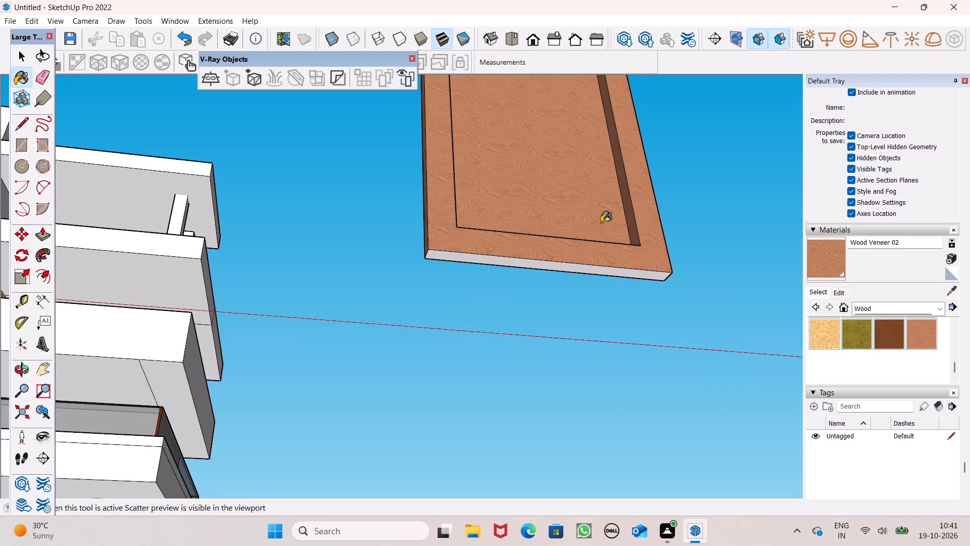
{"action": "scroll", "coordinate": [630, 235], "scroll_direction": "up", "scroll_amount": 5}
{"action": "left_click", "coordinate": [627, 283]}
Paint the panel's other upright outer edge and its top edge with Wood Veneer 02.
{"action": "scroll", "coordinate": [672, 220], "scroll_direction": "down", "scroll_amount": 4}
{"action": "middle_click_drag", "start_coordinate": [665, 231], "coordinate": [654, 253]}
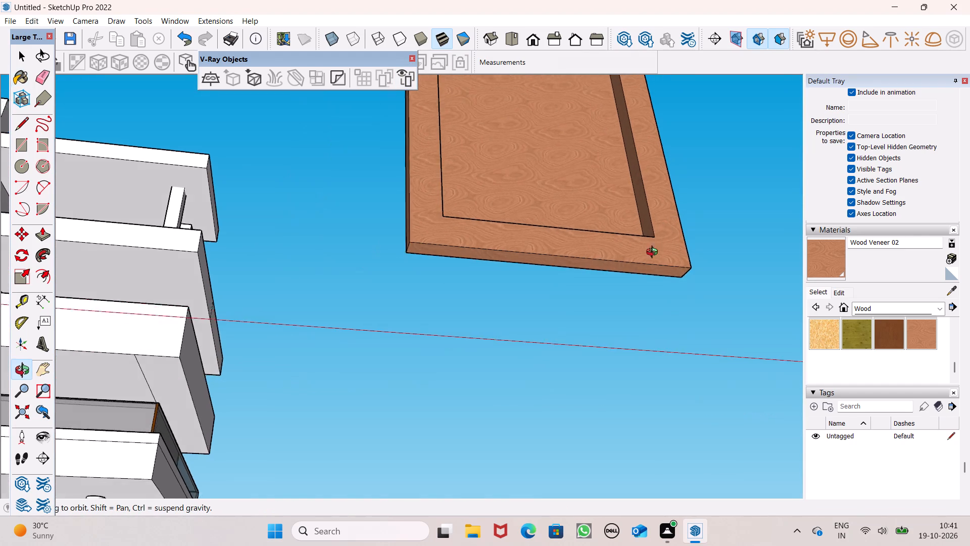
{"action": "middle_click_drag", "start_coordinate": [654, 253], "coordinate": [241, 417]}
{"action": "left_click", "coordinate": [414, 314]}
{"action": "scroll", "coordinate": [397, 377], "scroll_direction": "down", "scroll_amount": 2}
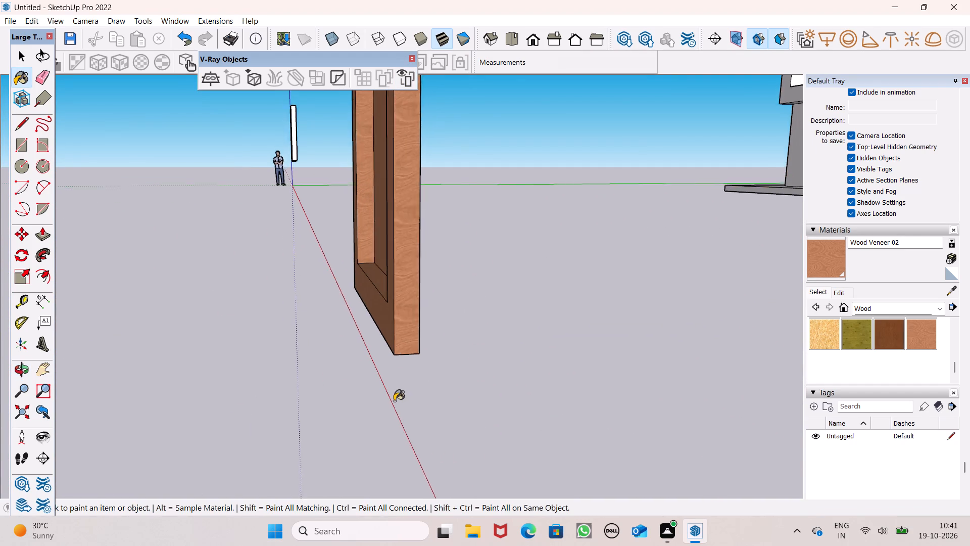
{"action": "scroll", "coordinate": [394, 401], "scroll_direction": "down", "scroll_amount": 4}
{"action": "scroll", "coordinate": [412, 345], "scroll_direction": "down", "scroll_amount": 10}
{"action": "middle_click_drag", "start_coordinate": [389, 328], "coordinate": [293, 465]}
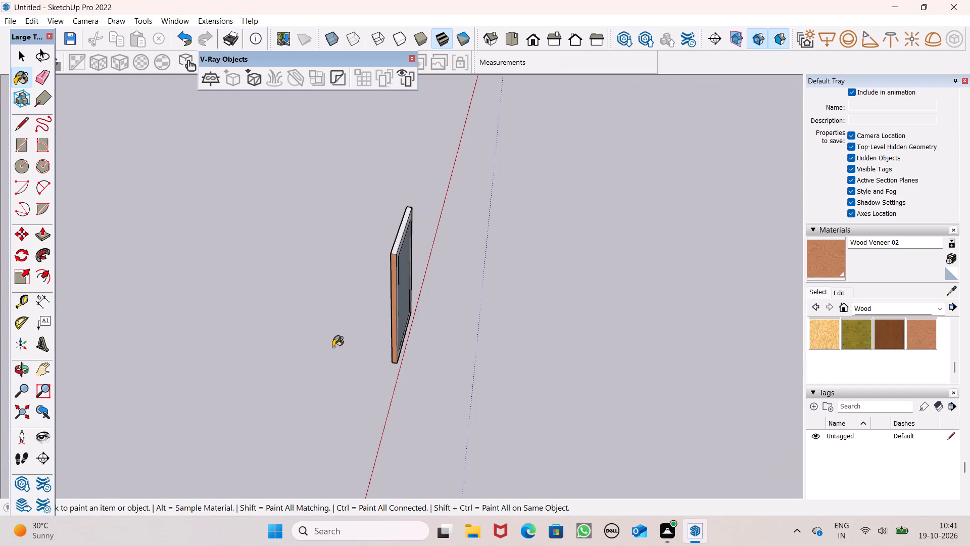
{"action": "scroll", "coordinate": [344, 332], "scroll_direction": "up", "scroll_amount": 5}
{"action": "left_click", "coordinate": [433, 185]}
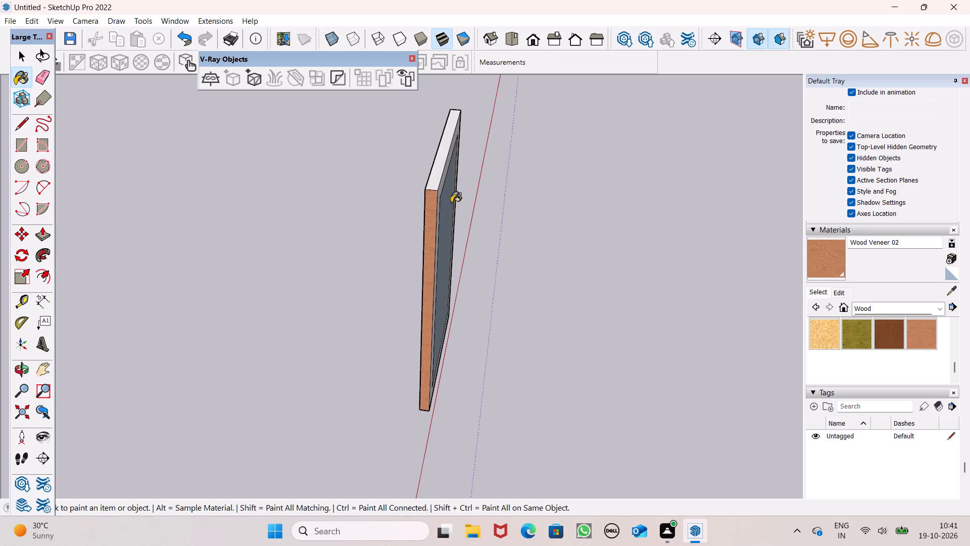
Paint the border and the inner face on the back of the panel with Wood Veneer 02.
{"action": "scroll", "coordinate": [453, 210], "scroll_direction": "up", "scroll_amount": 5}
{"action": "middle_click_drag", "start_coordinate": [452, 189], "coordinate": [384, 208]}
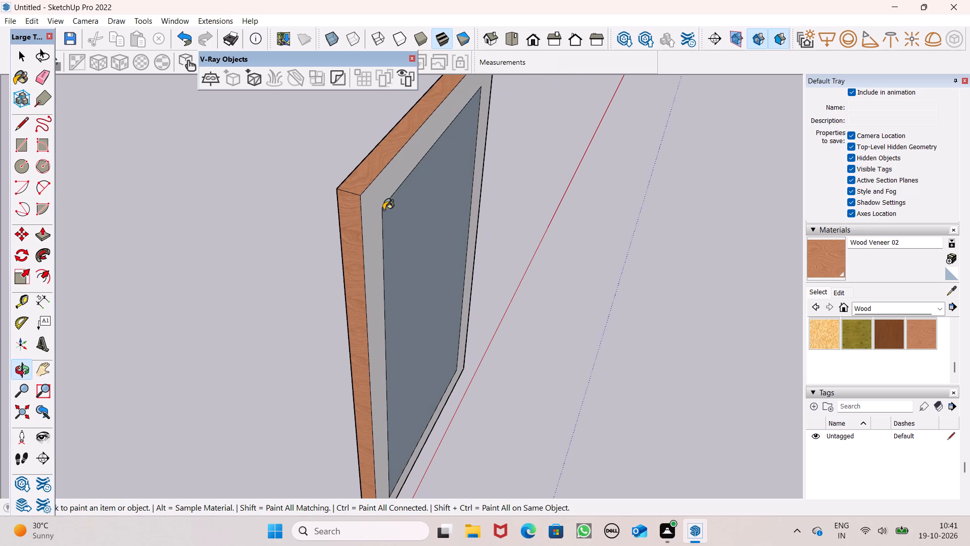
{"action": "left_click", "coordinate": [380, 211]}
{"action": "left_click", "coordinate": [398, 219]}
Paint the top inner edge of the panel's front recess with Wood Veneer 02.
{"action": "middle_click", "coordinate": [339, 257]}
{"action": "middle_click_drag", "start_coordinate": [339, 257], "coordinate": [619, 249]}
{"action": "scroll", "coordinate": [373, 265], "scroll_direction": "down", "scroll_amount": 2}
{"action": "middle_click_drag", "start_coordinate": [263, 284], "coordinate": [614, 238]}
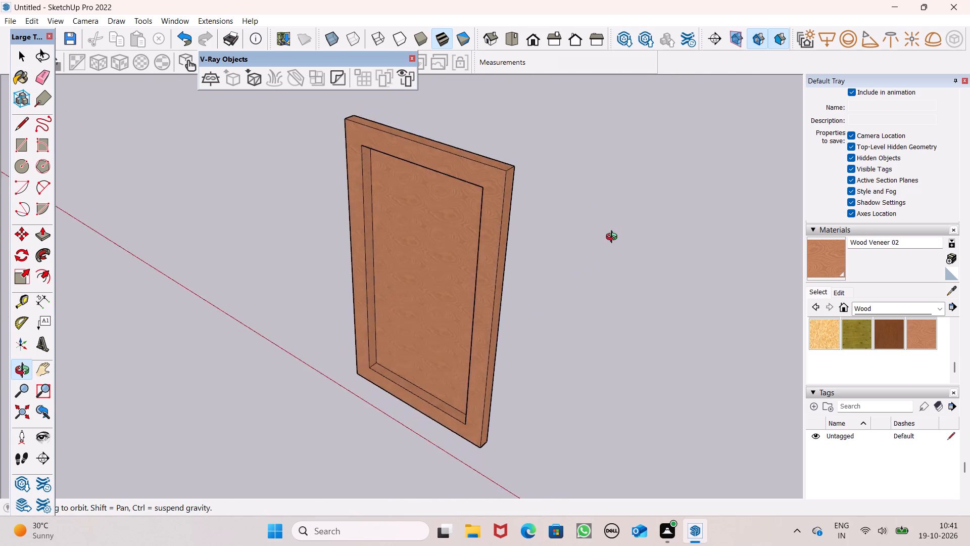
{"action": "middle_click_drag", "start_coordinate": [614, 238], "coordinate": [605, 0]}
{"action": "scroll", "coordinate": [615, 111], "scroll_direction": "up", "scroll_amount": 1}
{"action": "scroll", "coordinate": [313, 356], "scroll_direction": "up", "scroll_amount": 6}
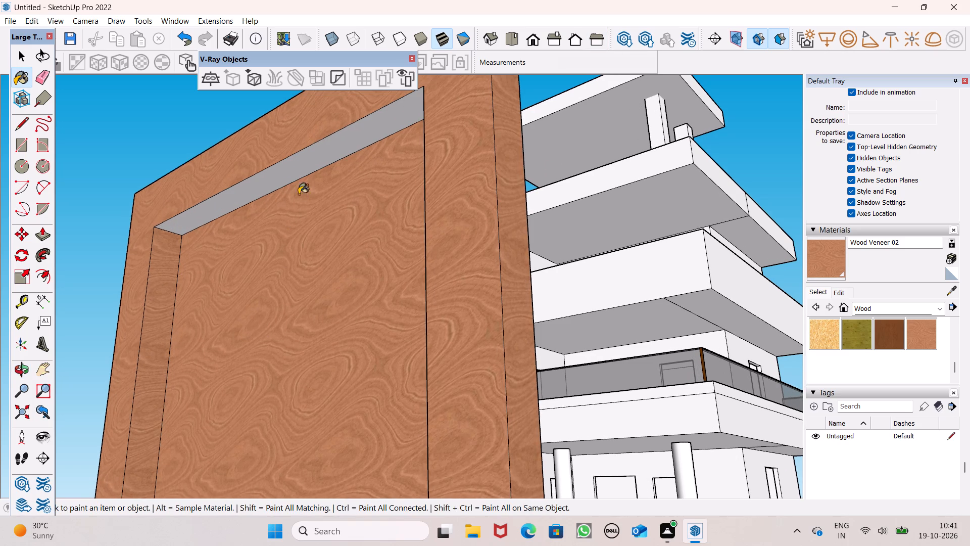
{"action": "left_click", "coordinate": [304, 166]}
Inspect the painted panel from its sides and front for any uncovered faces.
{"action": "scroll", "coordinate": [309, 197], "scroll_direction": "down", "scroll_amount": 11}
{"action": "middle_click_drag", "start_coordinate": [314, 217], "coordinate": [913, 294]}
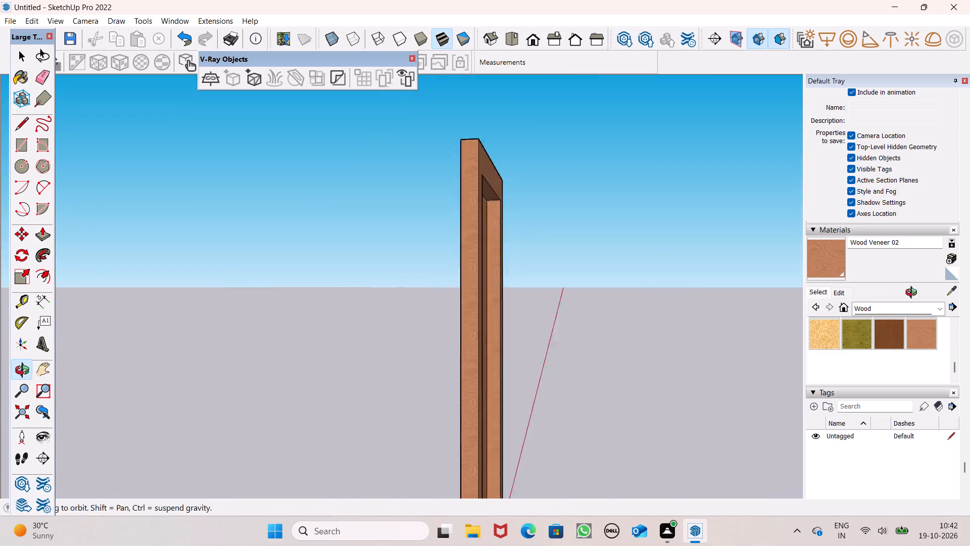
{"action": "middle_click_drag", "start_coordinate": [913, 294], "coordinate": [966, 312]}
{"action": "middle_click_drag", "start_coordinate": [661, 329], "coordinate": [567, 403]}
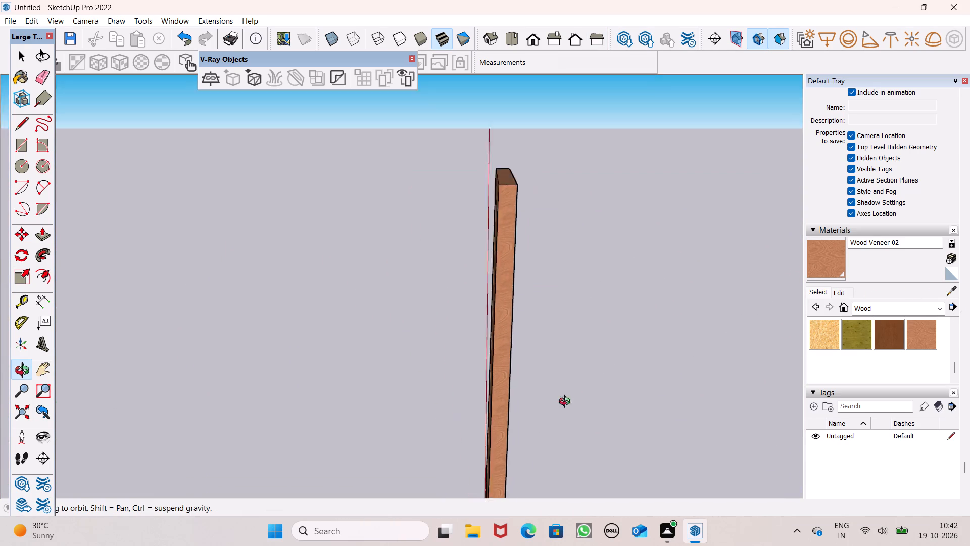
{"action": "middle_click_drag", "start_coordinate": [567, 403], "coordinate": [140, 448]}
{"action": "middle_click_drag", "start_coordinate": [298, 381], "coordinate": [0, 298]}
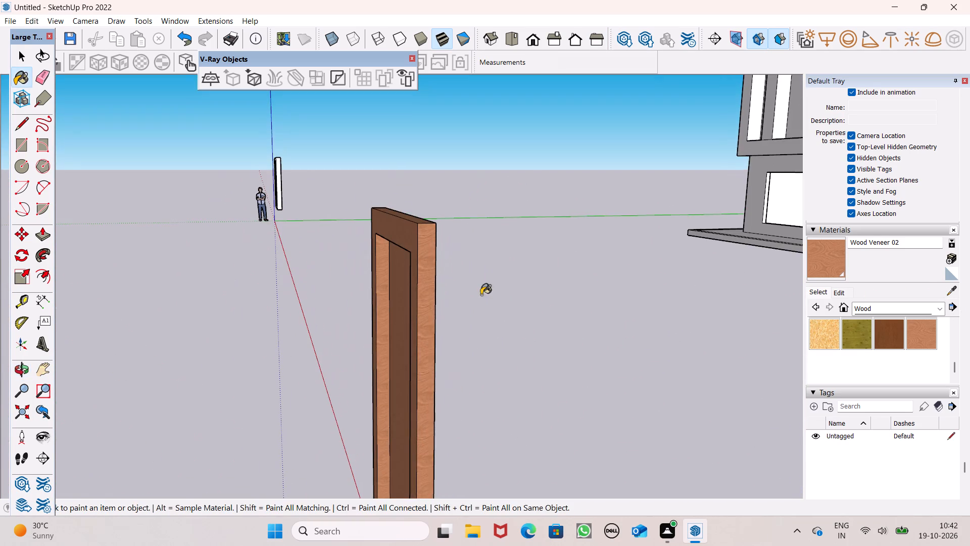
{"action": "middle_click_drag", "start_coordinate": [598, 311], "coordinate": [841, 368]}
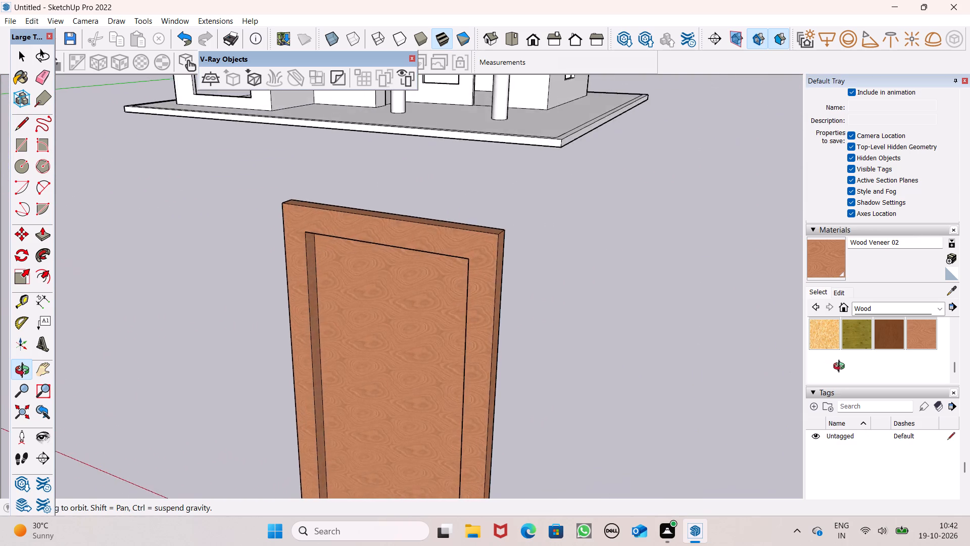
{"action": "middle_click_drag", "start_coordinate": [841, 368], "coordinate": [888, 343]}
Darken the Wood Veneer 02 material to a deep brown with RGB values 107, 55, 17.
{"action": "left_click", "coordinate": [840, 292]}
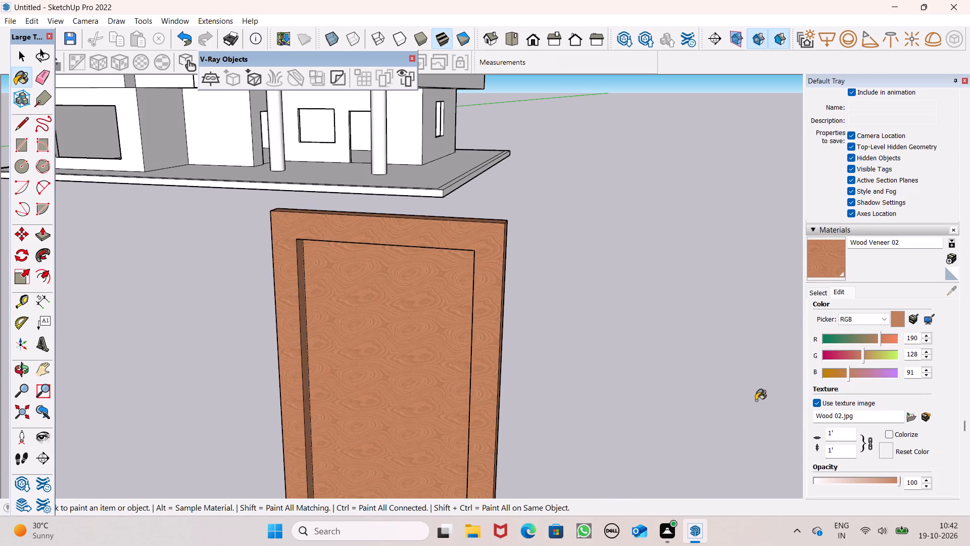
{"action": "left_click_drag", "start_coordinate": [864, 354], "coordinate": [860, 354]}
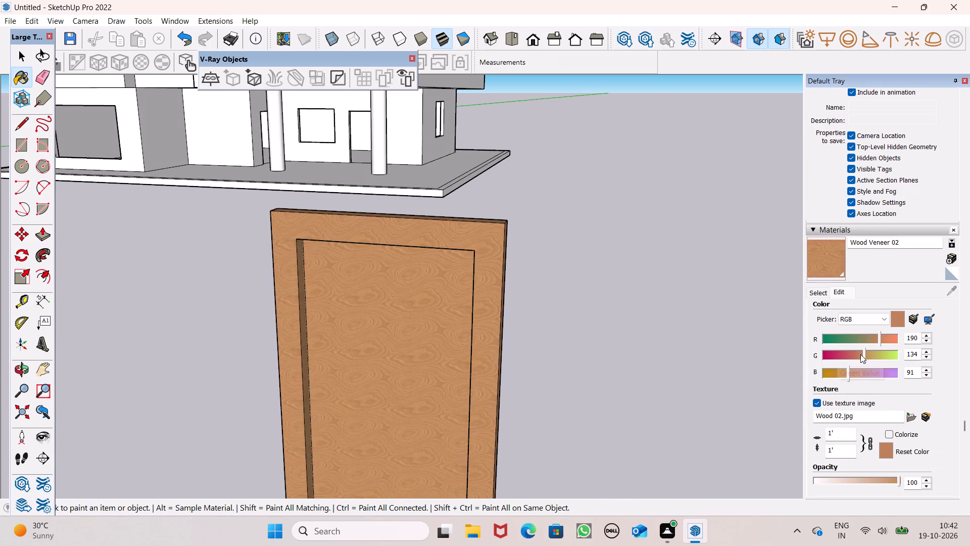
{"action": "left_click_drag", "start_coordinate": [860, 354], "coordinate": [845, 363]}
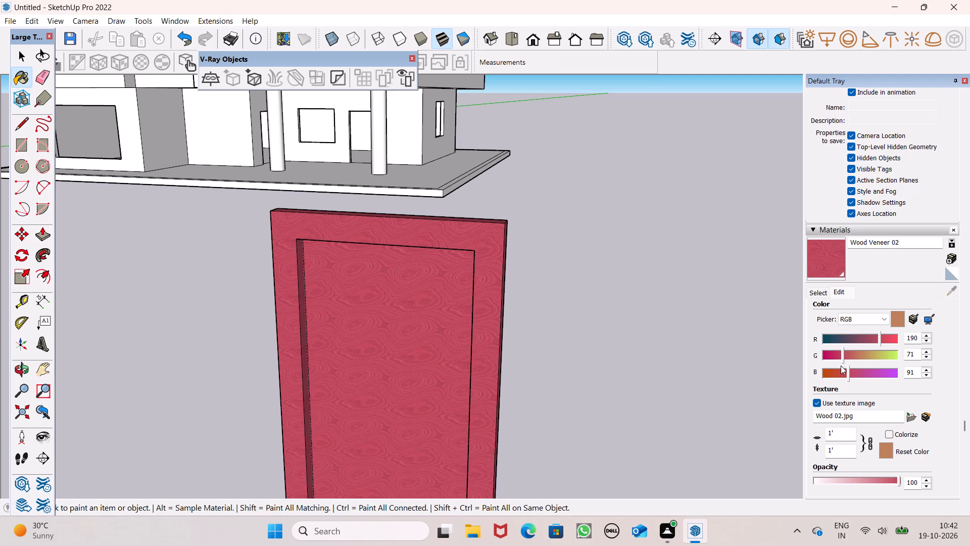
{"action": "left_click", "coordinate": [841, 366]}
{"action": "left_click_drag", "start_coordinate": [839, 367], "coordinate": [830, 371]}
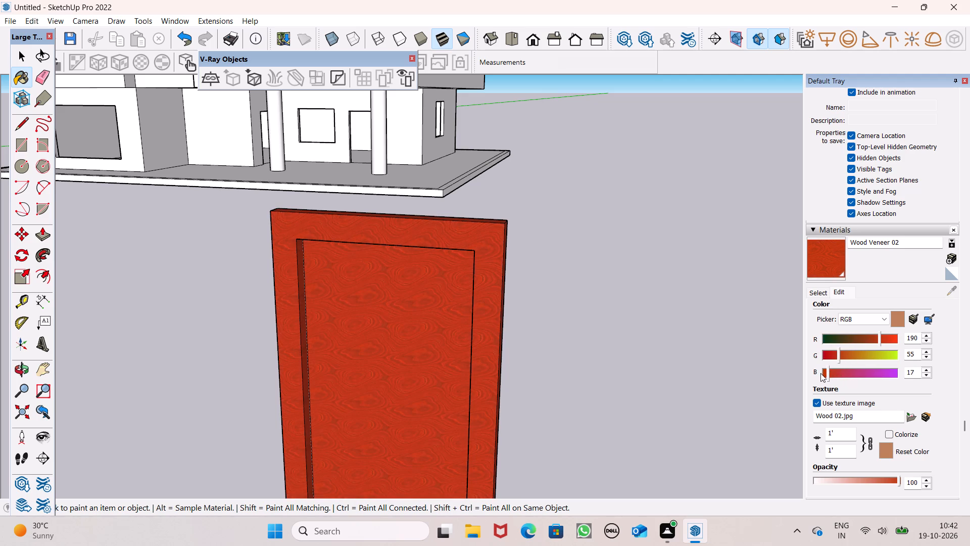
{"action": "left_click", "coordinate": [856, 336]}
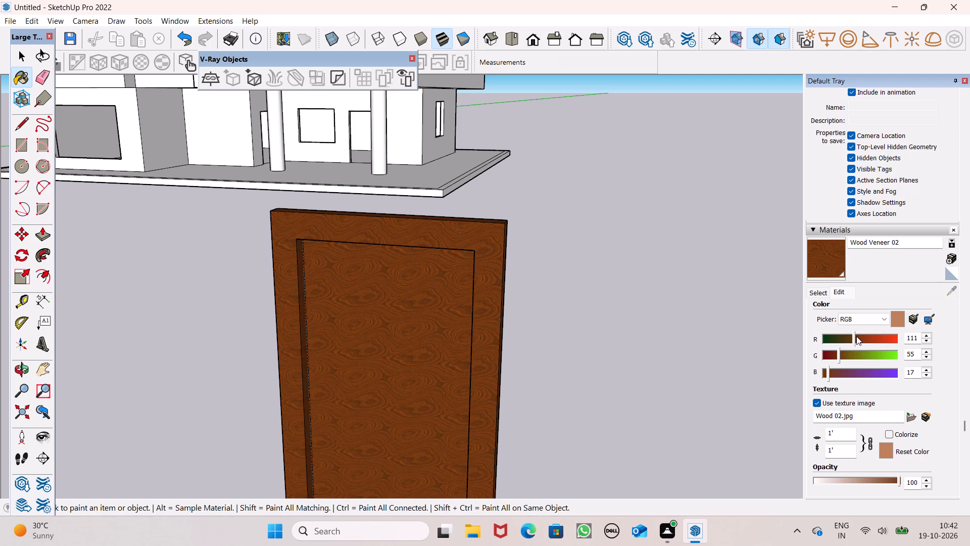
{"action": "scroll", "coordinate": [863, 336], "scroll_direction": "up", "scroll_amount": 4}
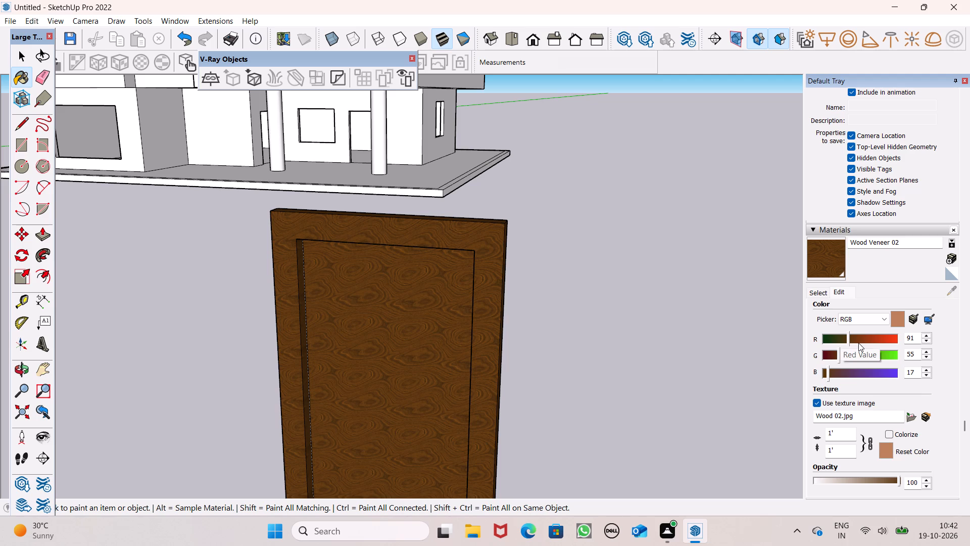
{"action": "scroll", "coordinate": [875, 365], "scroll_direction": "up", "scroll_amount": 2}
{"action": "left_click", "coordinate": [855, 336]}
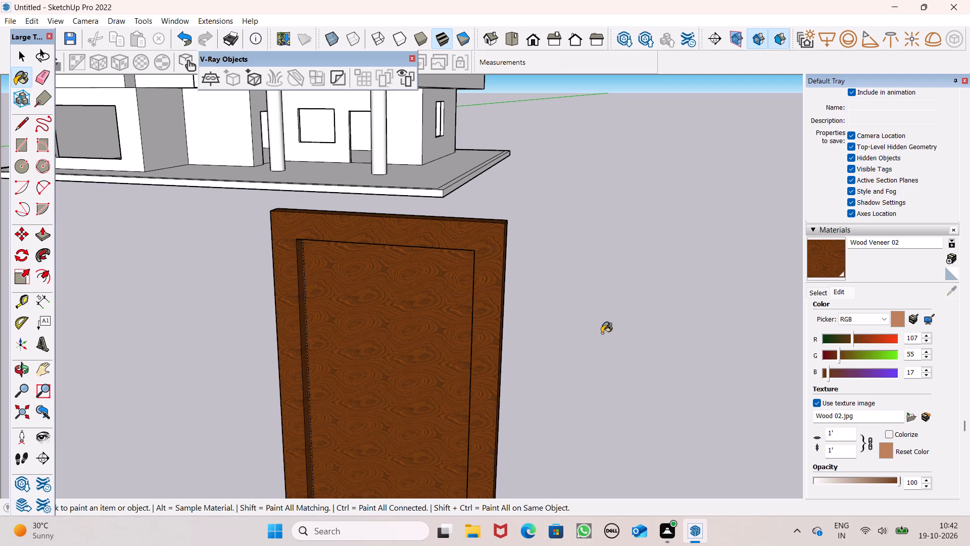
Select all the geometry of the door panel and make it a group.
{"action": "key", "text": "space"}
{"action": "scroll", "coordinate": [610, 316], "scroll_direction": "down", "scroll_amount": 8}
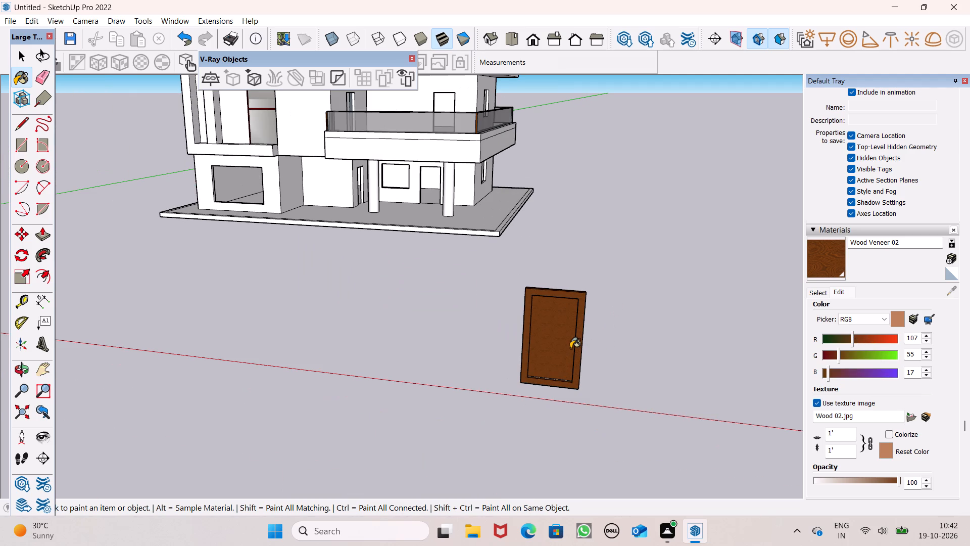
{"action": "double_click", "coordinate": [571, 348]}
{"action": "key", "text": "space"}
{"action": "triple_click", "coordinate": [568, 342]}
{"action": "left_click", "coordinate": [569, 342]}
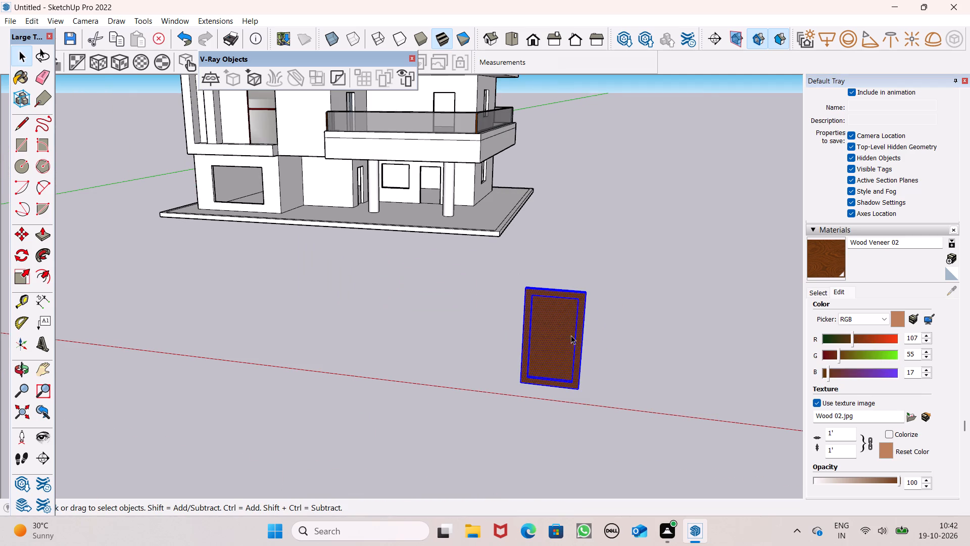
{"action": "right_click", "coordinate": [571, 335]}
{"action": "left_click", "coordinate": [623, 199]}
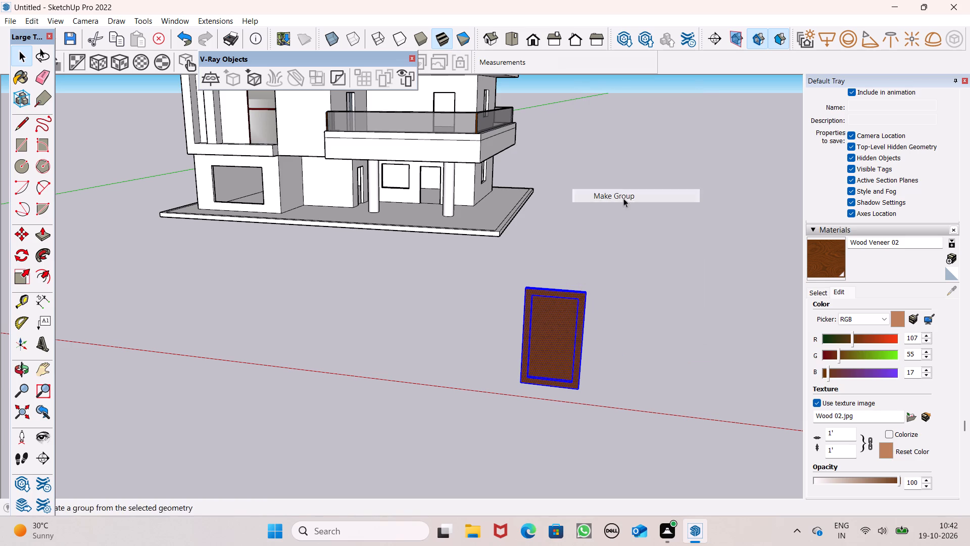
{"action": "left_click", "coordinate": [647, 320]}
Move the door group by its lower corner into the ground-floor front doorway behind the porch columns.
{"action": "scroll", "coordinate": [641, 304], "scroll_direction": "down", "scroll_amount": 5}
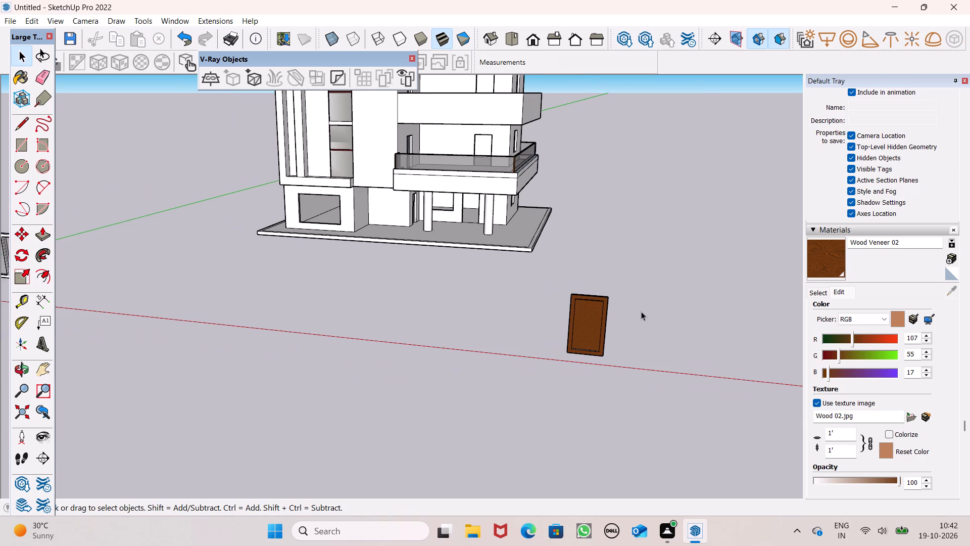
{"action": "scroll", "coordinate": [624, 335], "scroll_direction": "up", "scroll_amount": 3}
{"action": "left_click", "coordinate": [579, 340]}
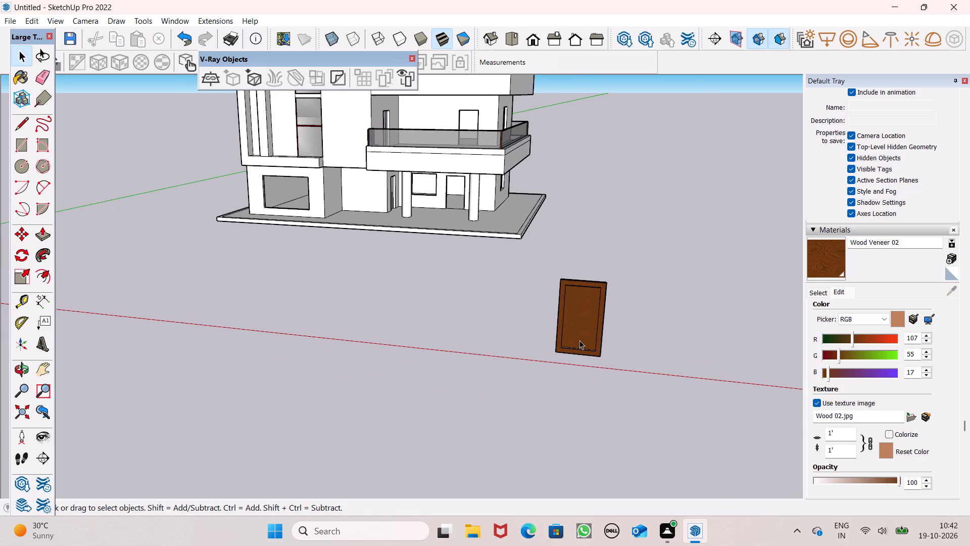
{"action": "key", "text": "m"}
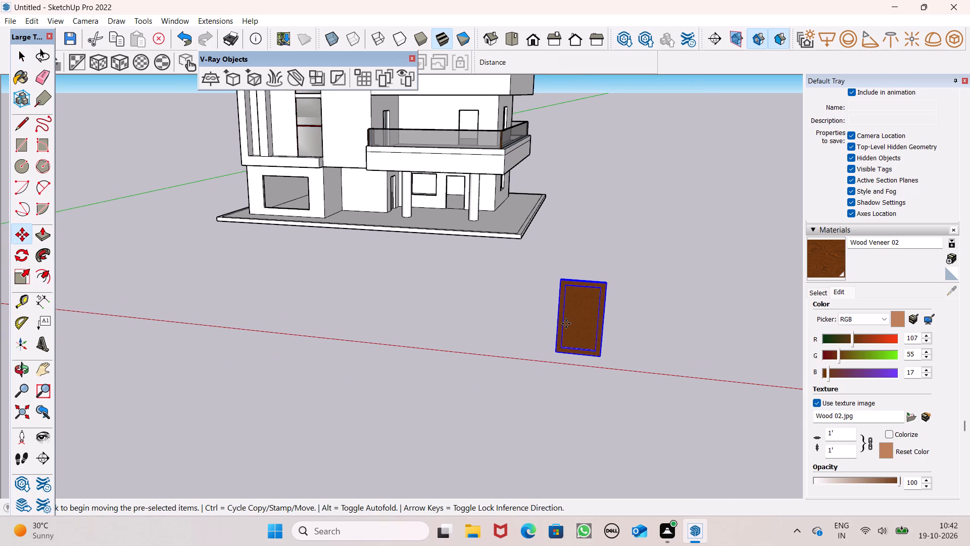
{"action": "key", "text": "Return"}
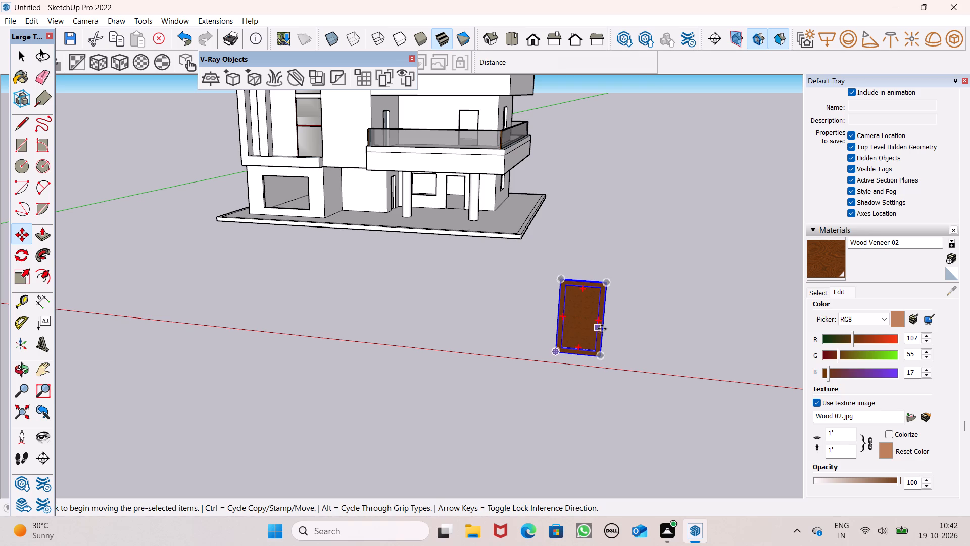
{"action": "left_click_drag", "start_coordinate": [600, 356], "coordinate": [499, 260]}
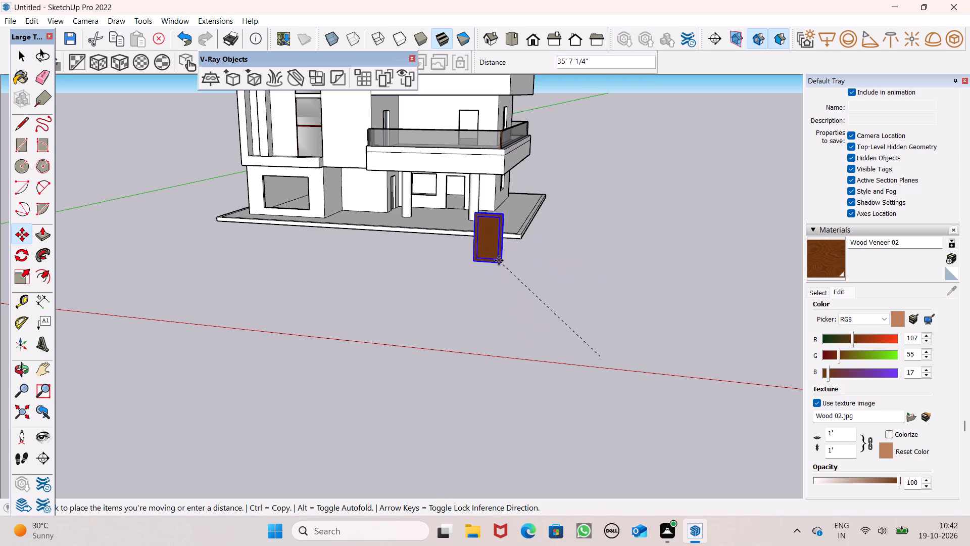
{"action": "left_click_drag", "start_coordinate": [499, 260], "coordinate": [458, 204]}
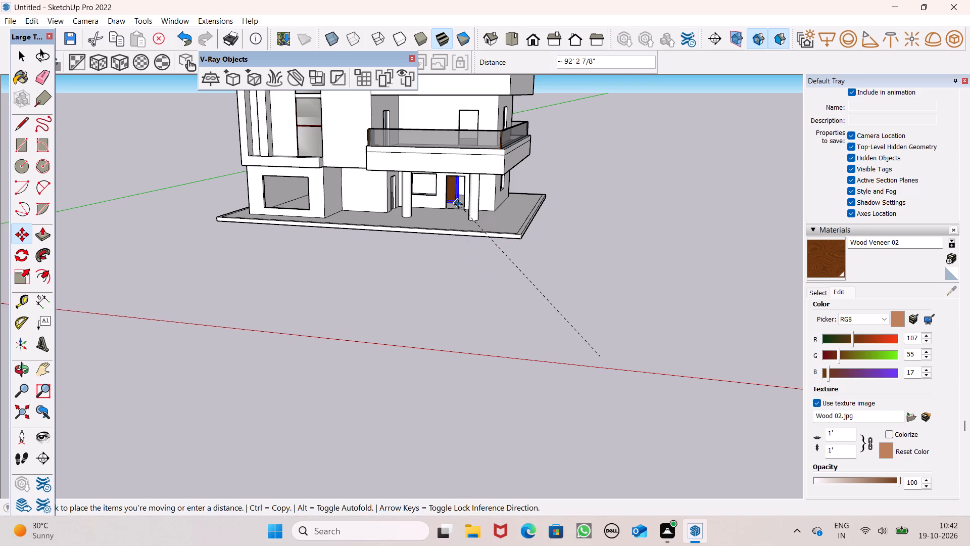
{"action": "left_click_drag", "start_coordinate": [458, 204], "coordinate": [461, 207]}
Examine the door's fit in the doorway up close, from the standard front view and at an angle.
{"action": "scroll", "coordinate": [432, 172], "scroll_direction": "up", "scroll_amount": 12}
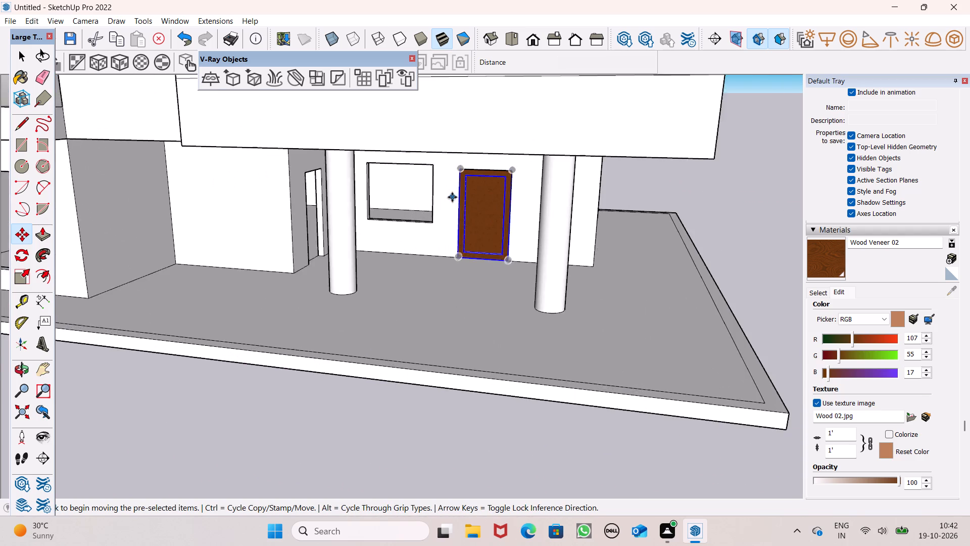
{"action": "scroll", "coordinate": [454, 197], "scroll_direction": "up", "scroll_amount": 3}
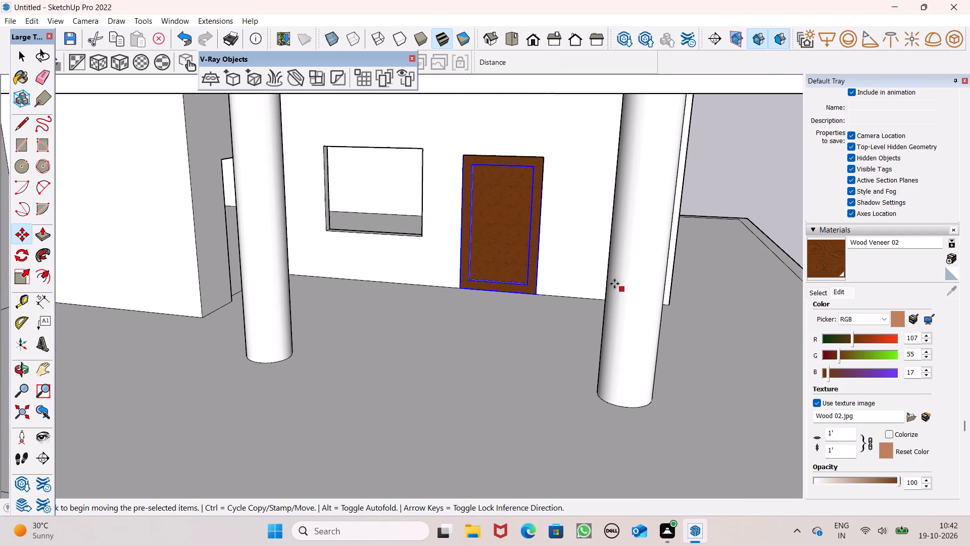
{"action": "scroll", "coordinate": [665, 285], "scroll_direction": "up", "scroll_amount": 5}
{"action": "middle_click_drag", "start_coordinate": [484, 329], "coordinate": [491, 365]}
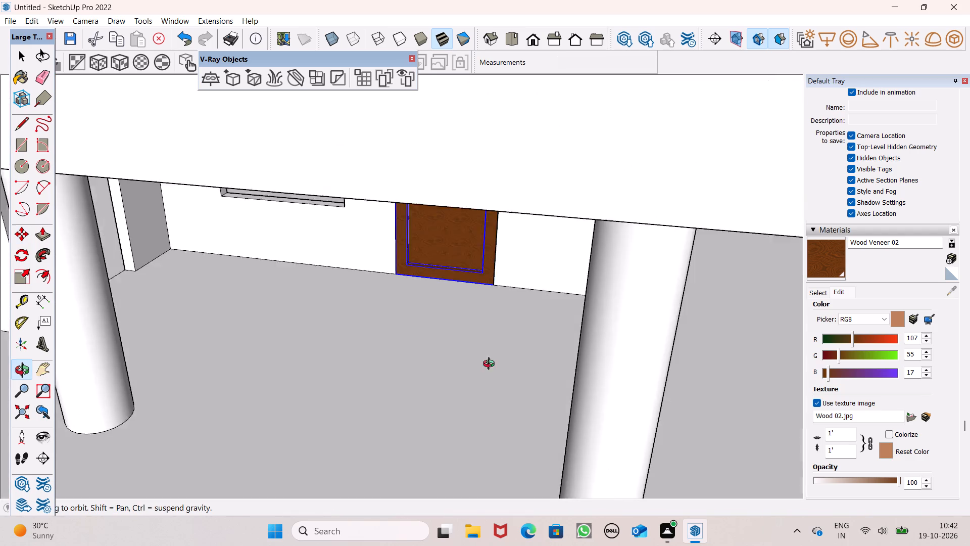
{"action": "middle_click_drag", "start_coordinate": [491, 365], "coordinate": [495, 324]}
{"action": "scroll", "coordinate": [491, 295], "scroll_direction": "up", "scroll_amount": 9}
{"action": "scroll", "coordinate": [414, 269], "scroll_direction": "up", "scroll_amount": 7}
{"action": "middle_click_drag", "start_coordinate": [633, 351], "coordinate": [633, 351]}
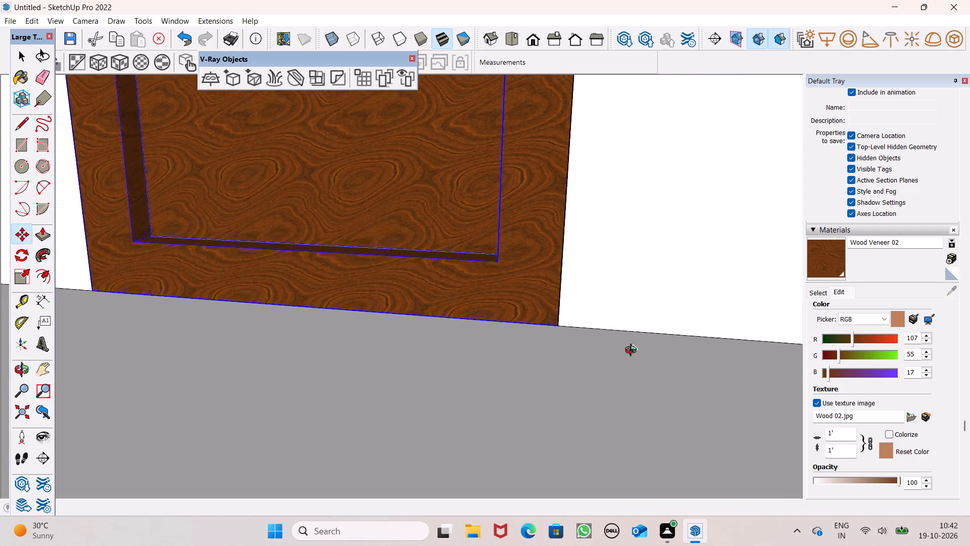
{"action": "middle_click_drag", "start_coordinate": [633, 351], "coordinate": [738, 411]}
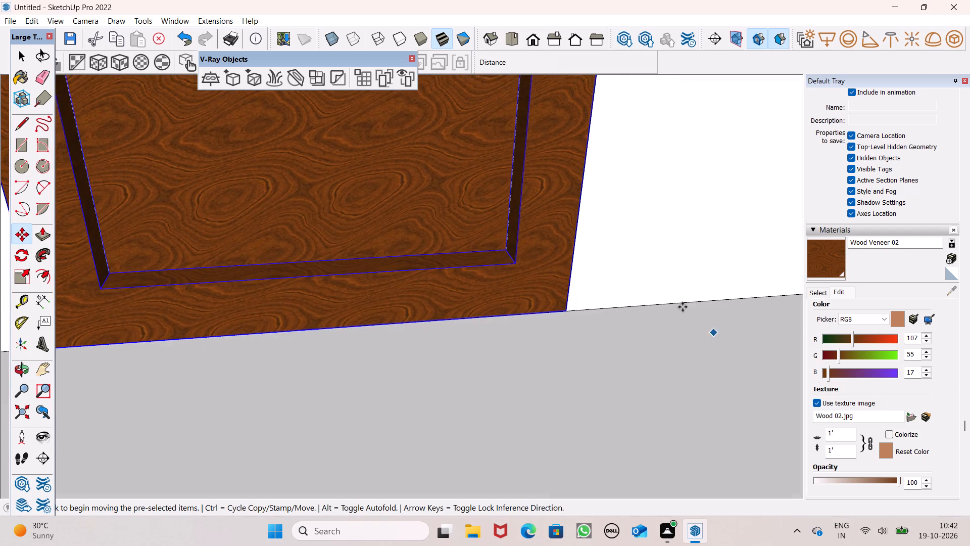
{"action": "scroll", "coordinate": [632, 273], "scroll_direction": "down", "scroll_amount": 19}
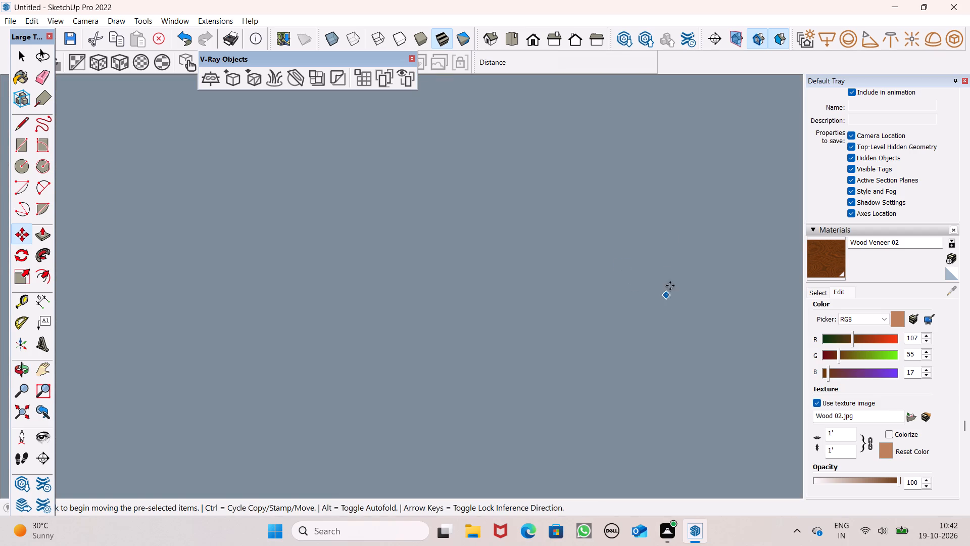
{"action": "key", "text": "space"}
{"action": "left_click", "coordinate": [532, 34]}
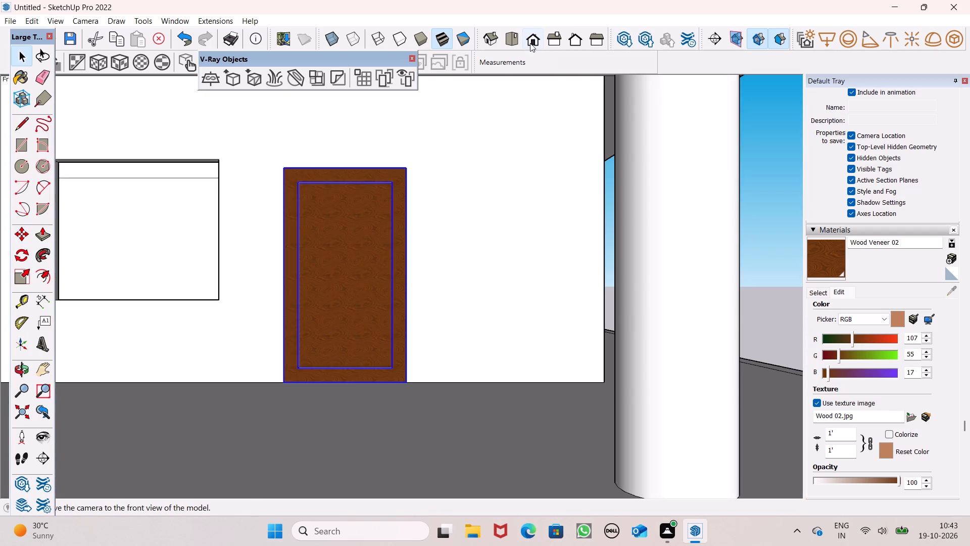
{"action": "scroll", "coordinate": [503, 154], "scroll_direction": "down", "scroll_amount": 8}
{"action": "key", "text": "space"}
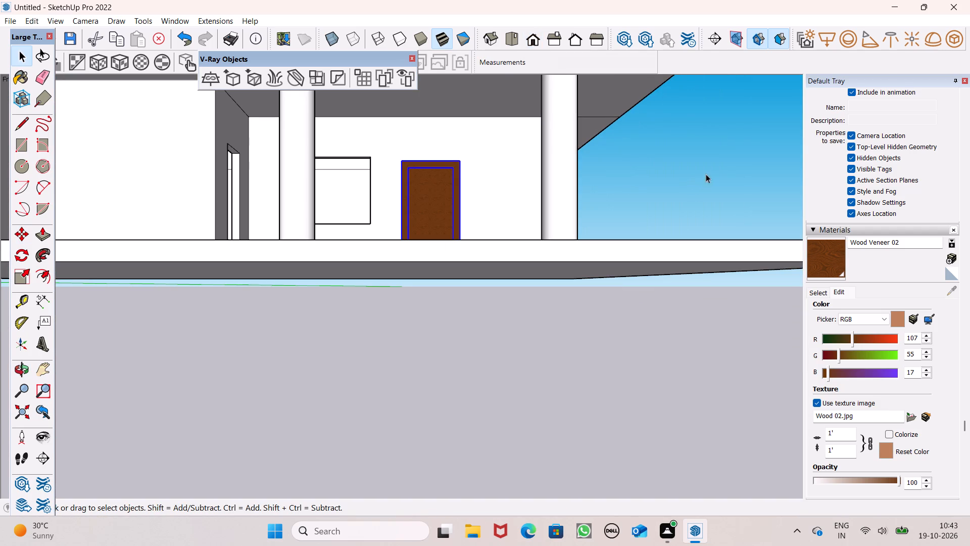
{"action": "left_click", "coordinate": [720, 166]}
{"action": "middle_click_drag", "start_coordinate": [714, 183], "coordinate": [630, 220]}
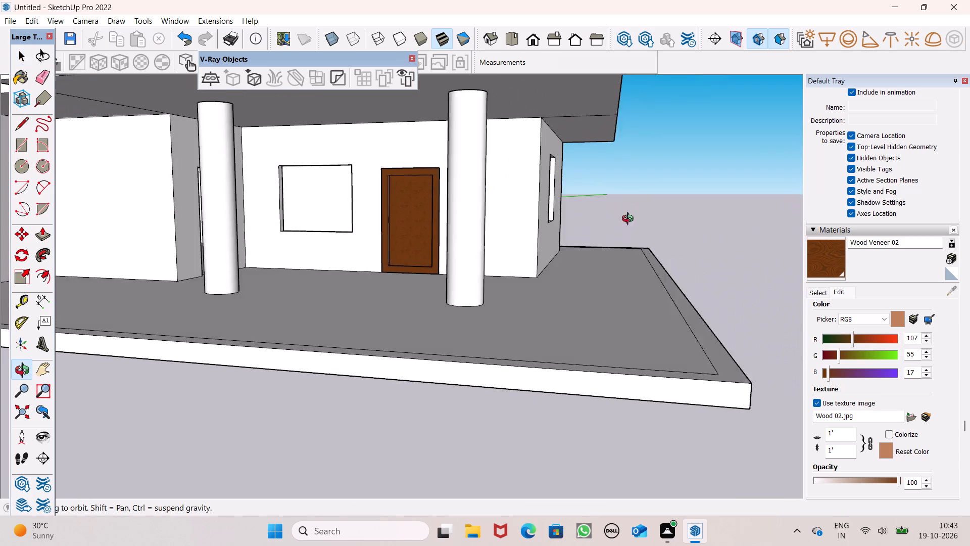
{"action": "middle_click_drag", "start_coordinate": [630, 220], "coordinate": [610, 219]}
Copy the ground-floor front door group by its lower corner about 67' out onto the open ground before the building.
{"action": "scroll", "coordinate": [675, 191], "scroll_direction": "down", "scroll_amount": 7}
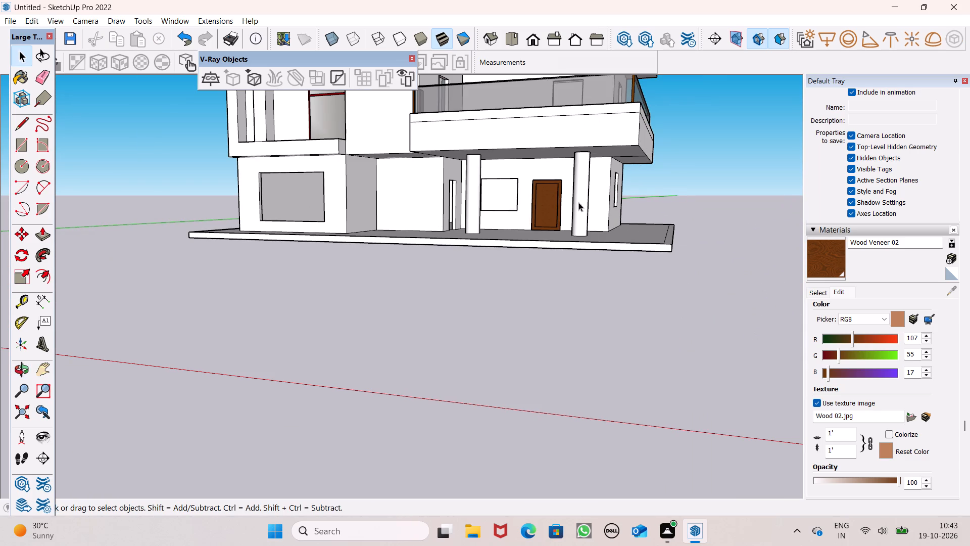
{"action": "left_click", "coordinate": [557, 209]}
{"action": "key", "text": "m"}
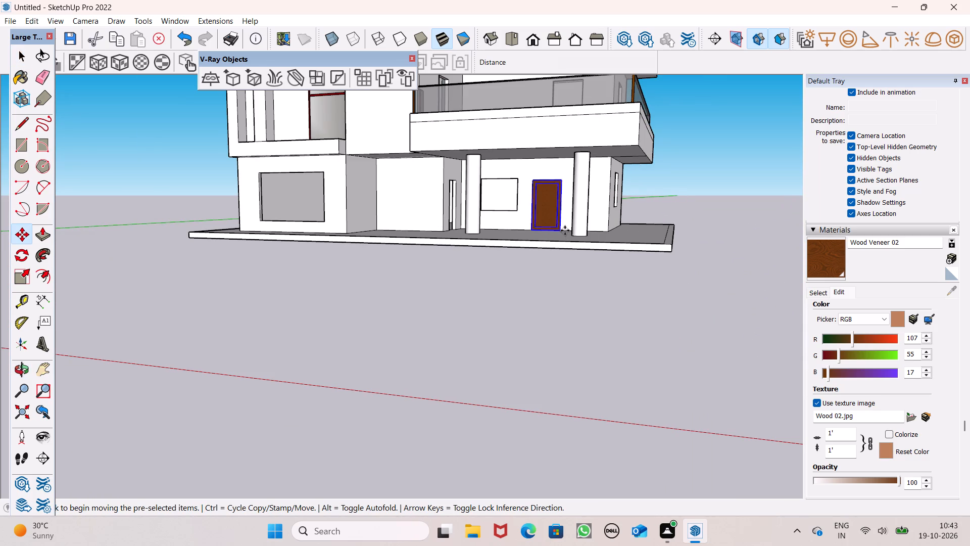
{"action": "key", "text": "Return"}
{"action": "left_click_drag", "start_coordinate": [563, 236], "coordinate": [538, 308]}
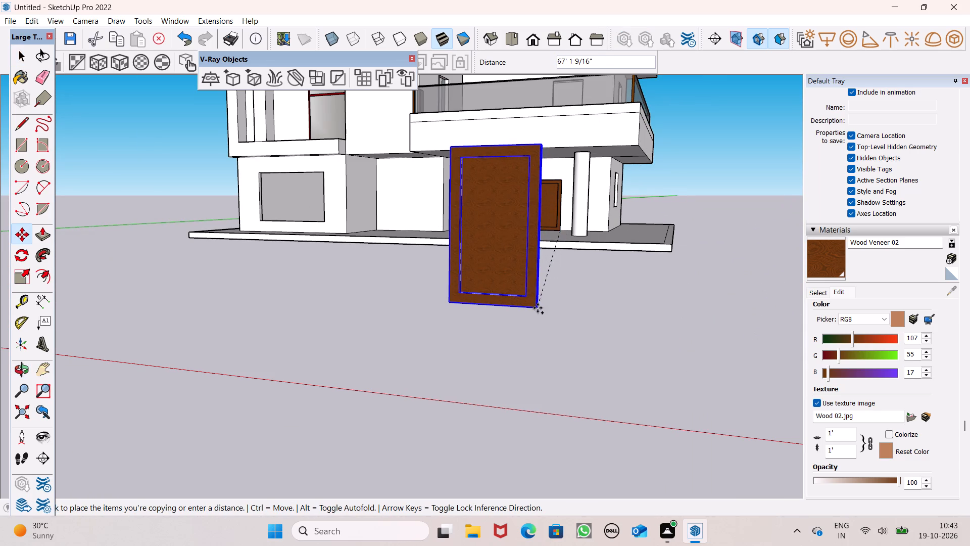
{"action": "left_click_drag", "start_coordinate": [538, 308], "coordinate": [535, 308]}
{"action": "key", "text": "space"}
{"action": "left_click", "coordinate": [562, 321]}
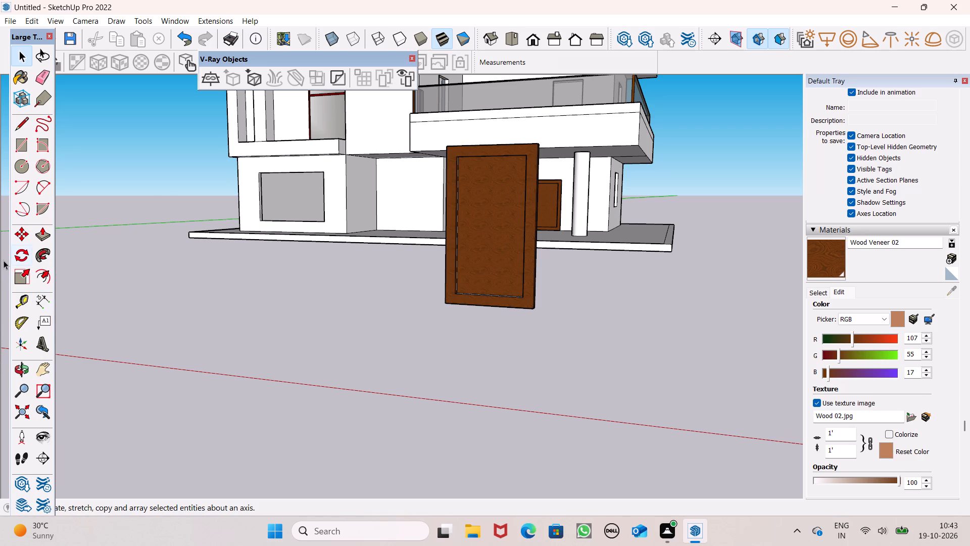
Rotate the door copy about its lower corner by roughly a quarter turn so it stands perpendicular to the front doorway.
{"action": "double_click", "coordinate": [22, 254]}
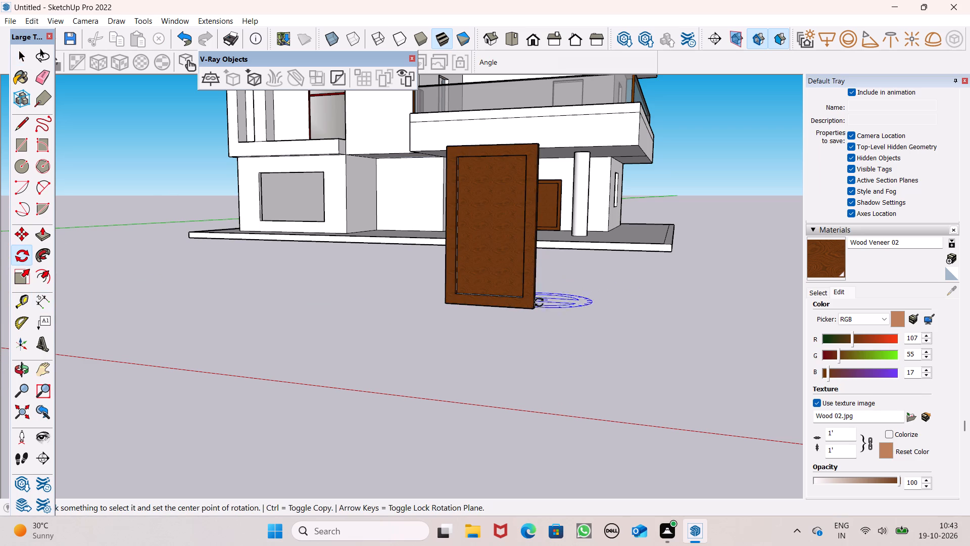
{"action": "scroll", "coordinate": [528, 317], "scroll_direction": "up", "scroll_amount": 1}
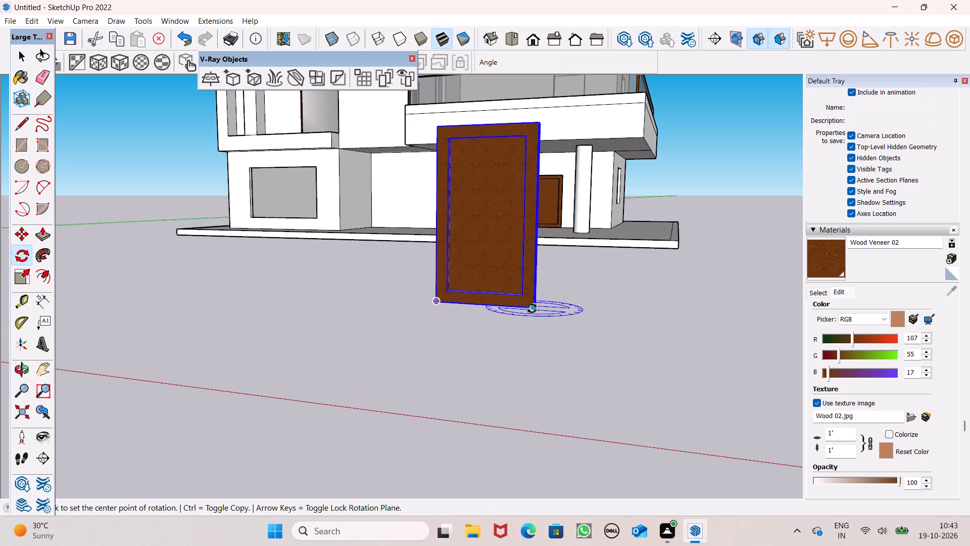
{"action": "left_click", "coordinate": [531, 310]}
{"action": "left_click", "coordinate": [596, 316]}
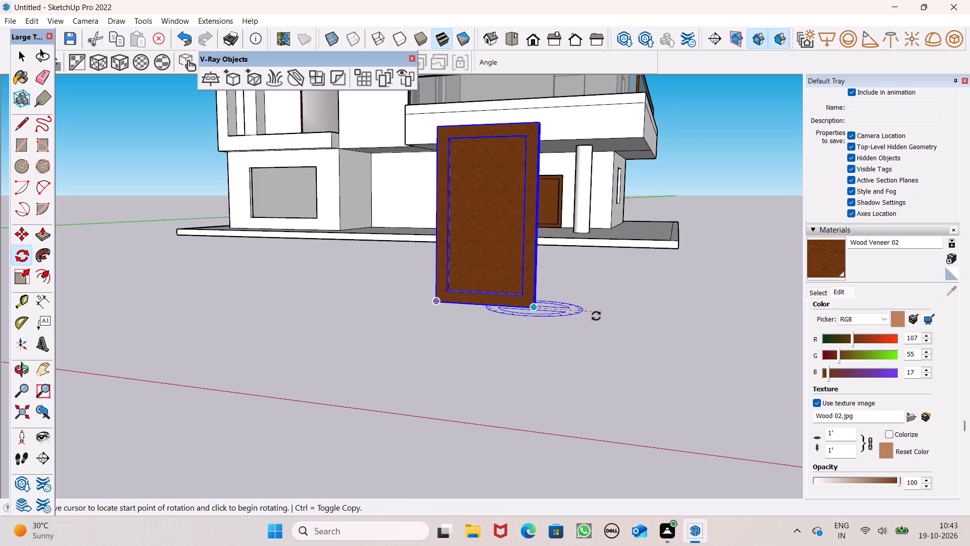
{"action": "left_click", "coordinate": [598, 257]}
{"action": "key", "text": "space"}
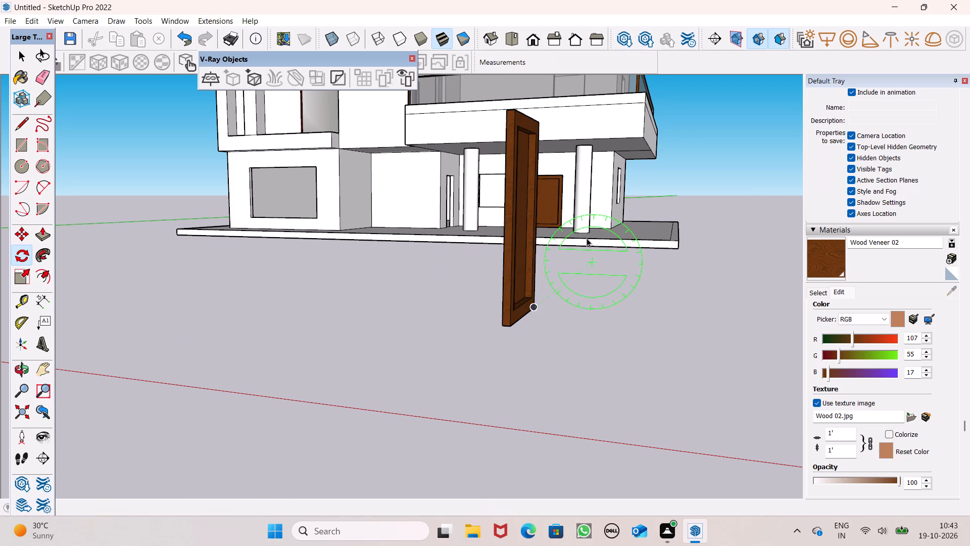
Move the rotated door copy by its lower corner into the empty porch doorway in the wall perpendicular to the first door.
{"action": "scroll", "coordinate": [587, 238], "scroll_direction": "down", "scroll_amount": 4}
{"action": "middle_click_drag", "start_coordinate": [597, 268], "coordinate": [469, 332]}
{"action": "scroll", "coordinate": [523, 195], "scroll_direction": "down", "scroll_amount": 6}
{"action": "middle_click_drag", "start_coordinate": [548, 297], "coordinate": [485, 312]}
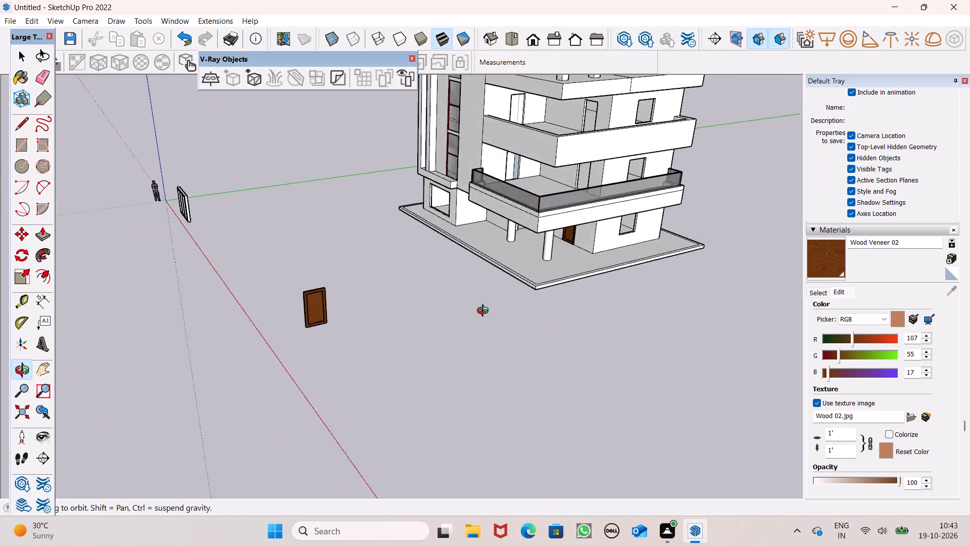
{"action": "middle_click_drag", "start_coordinate": [485, 312], "coordinate": [331, 246]}
{"action": "scroll", "coordinate": [333, 249], "scroll_direction": "up", "scroll_amount": 1}
{"action": "left_click", "coordinate": [214, 240]}
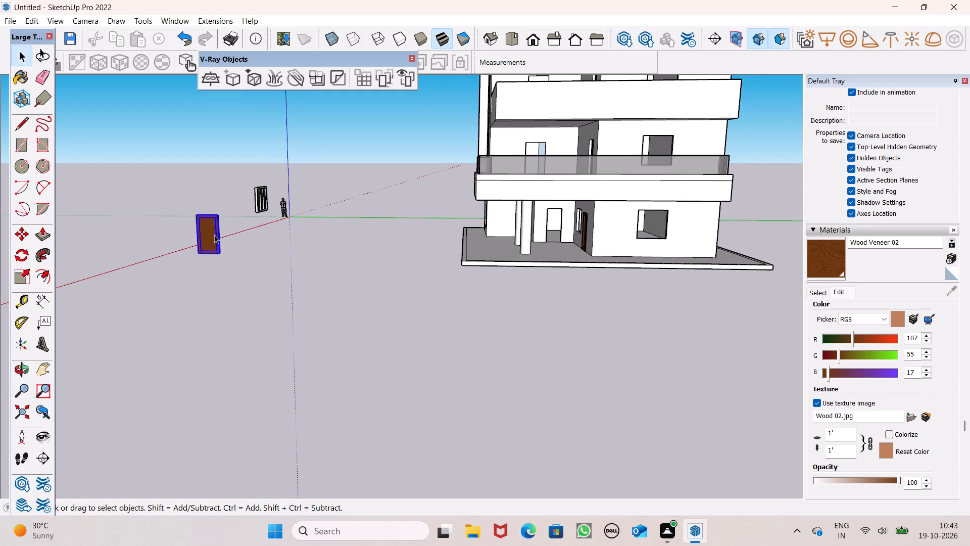
{"action": "scroll", "coordinate": [223, 221], "scroll_direction": "up", "scroll_amount": 1}
{"action": "key", "text": "n"}
{"action": "key", "text": "m"}
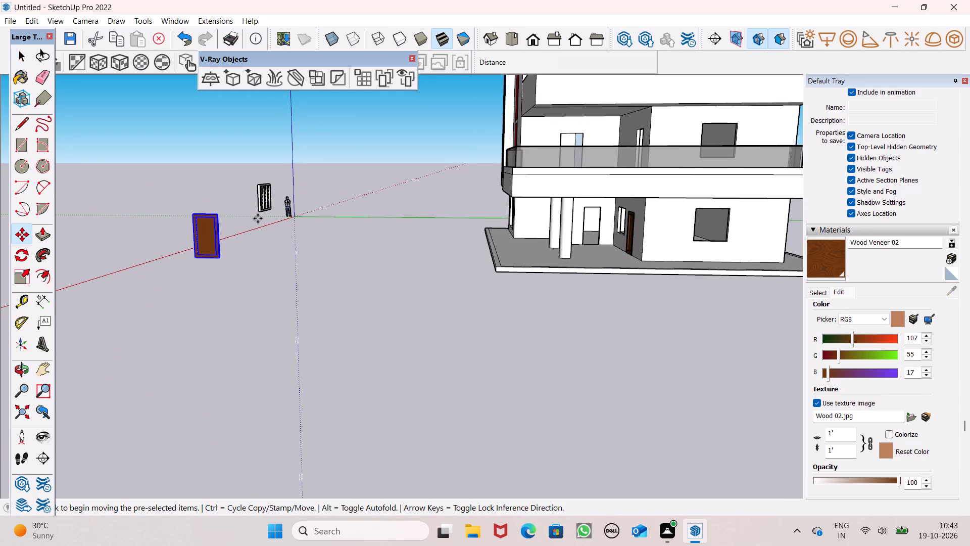
{"action": "key", "text": "Return"}
{"action": "left_click_drag", "start_coordinate": [222, 256], "coordinate": [537, 251]}
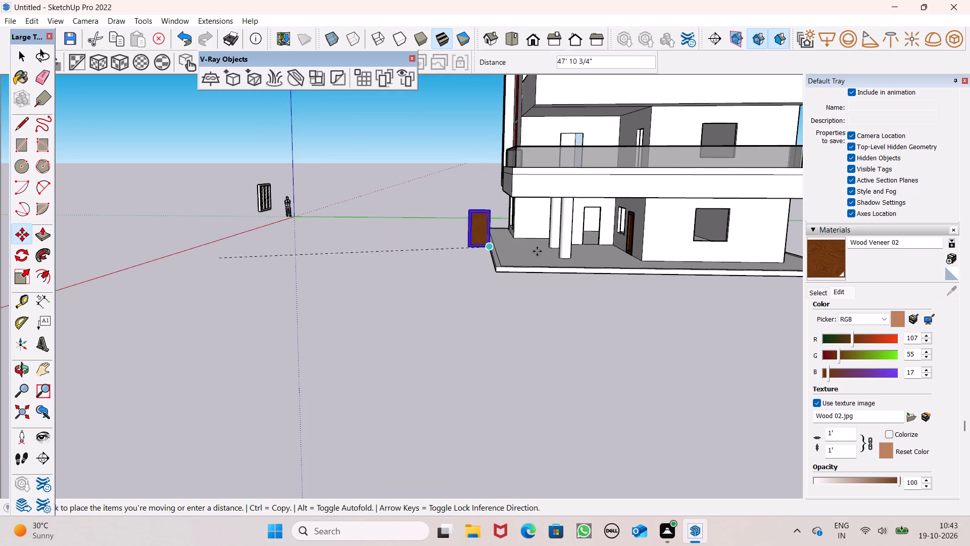
{"action": "left_click_drag", "start_coordinate": [537, 251], "coordinate": [596, 243]}
Nudge the door copy by its lower corner to align it with the bottom corner of the porch doorway, flush with the wall face.
{"action": "scroll", "coordinate": [596, 213], "scroll_direction": "up", "scroll_amount": 8}
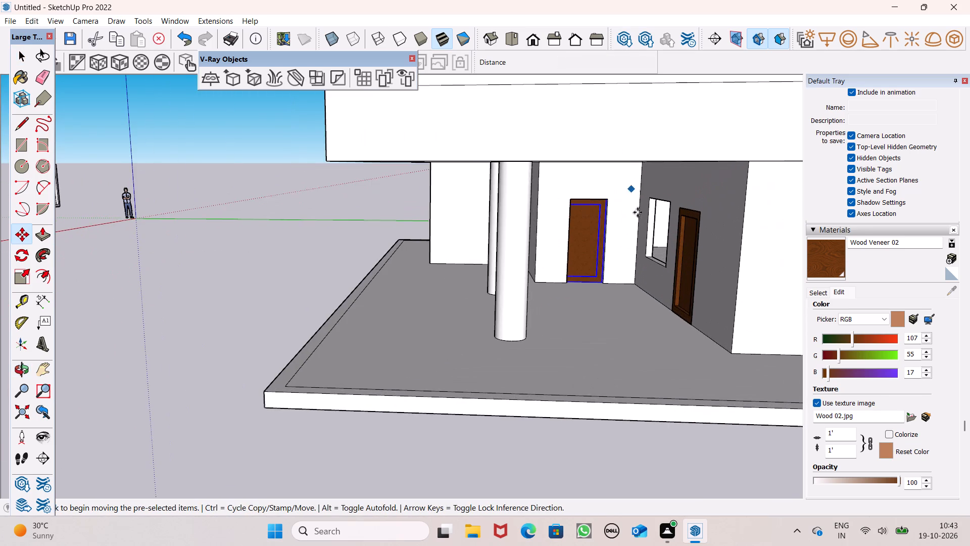
{"action": "middle_click_drag", "start_coordinate": [632, 229], "coordinate": [590, 229]}
{"action": "scroll", "coordinate": [589, 228], "scroll_direction": "up", "scroll_amount": 7}
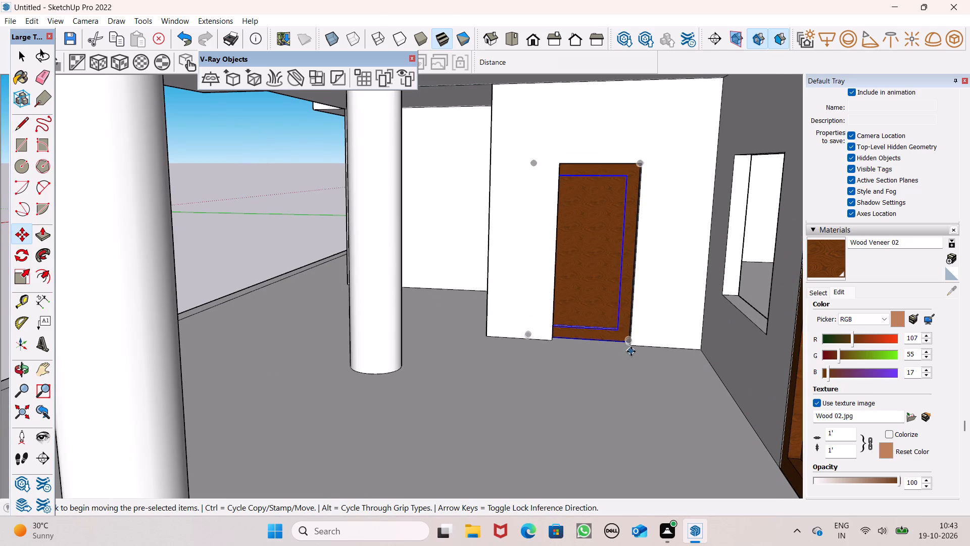
{"action": "left_click_drag", "start_coordinate": [632, 343], "coordinate": [625, 342]}
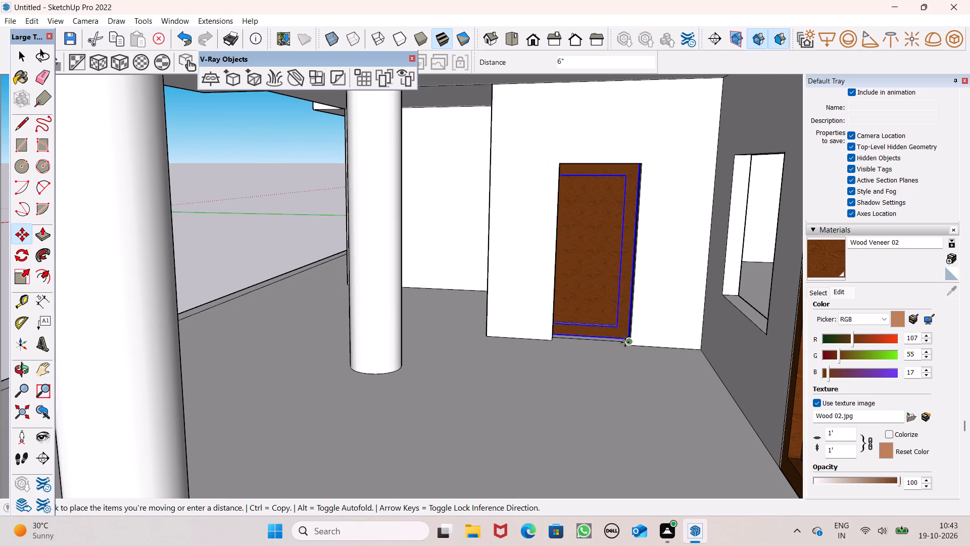
{"action": "left_click_drag", "start_coordinate": [625, 342], "coordinate": [630, 350]}
{"action": "scroll", "coordinate": [623, 354], "scroll_direction": "up", "scroll_amount": 8}
{"action": "middle_click_drag", "start_coordinate": [630, 362], "coordinate": [642, 419]}
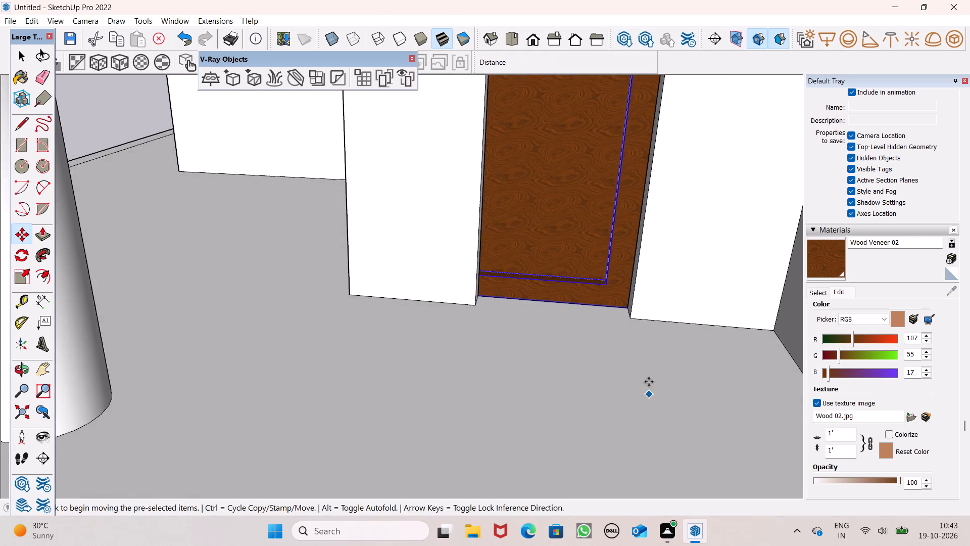
{"action": "scroll", "coordinate": [649, 356], "scroll_direction": "up", "scroll_amount": 4}
{"action": "left_click_drag", "start_coordinate": [618, 291], "coordinate": [621, 309]}
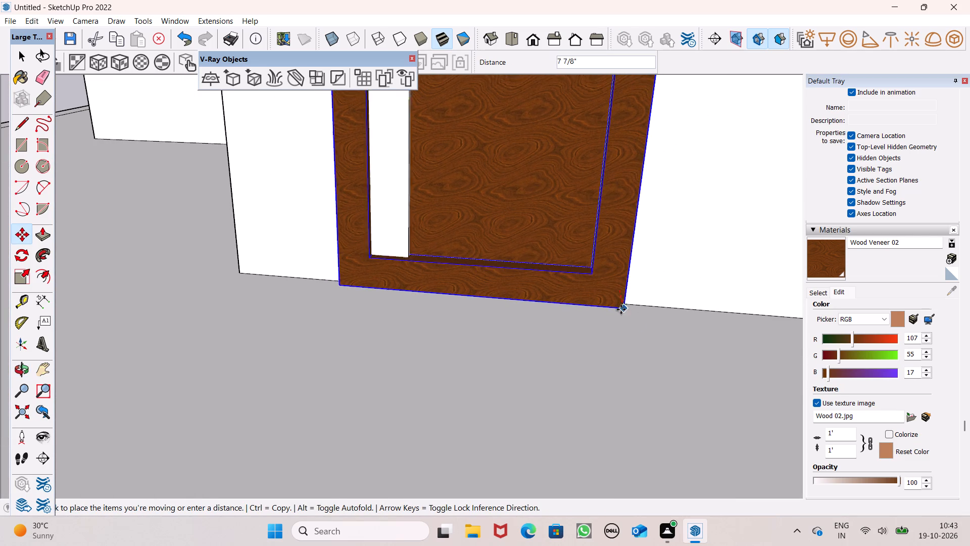
{"action": "left_click_drag", "start_coordinate": [621, 309], "coordinate": [614, 305]}
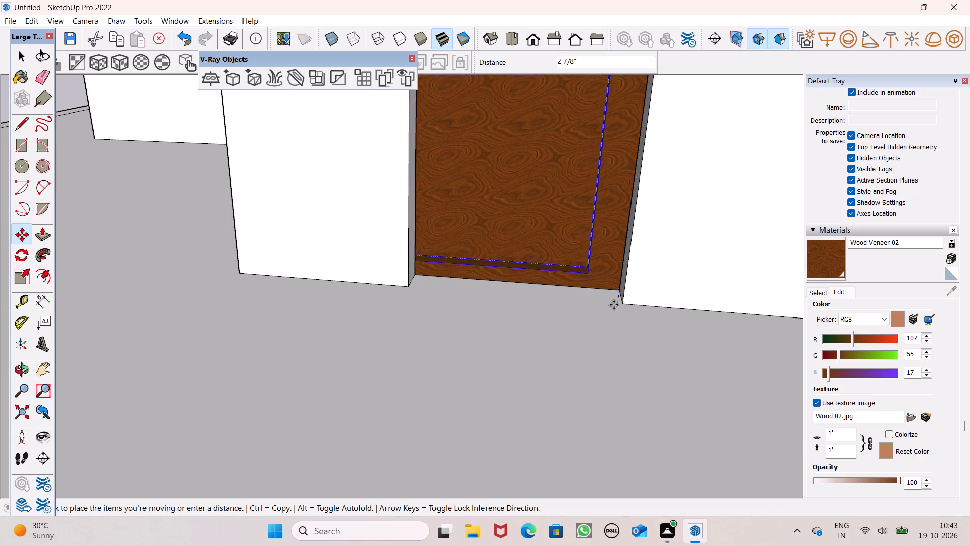
{"action": "left_click_drag", "start_coordinate": [614, 305], "coordinate": [619, 304]}
{"action": "middle_click_drag", "start_coordinate": [677, 322], "coordinate": [563, 336]}
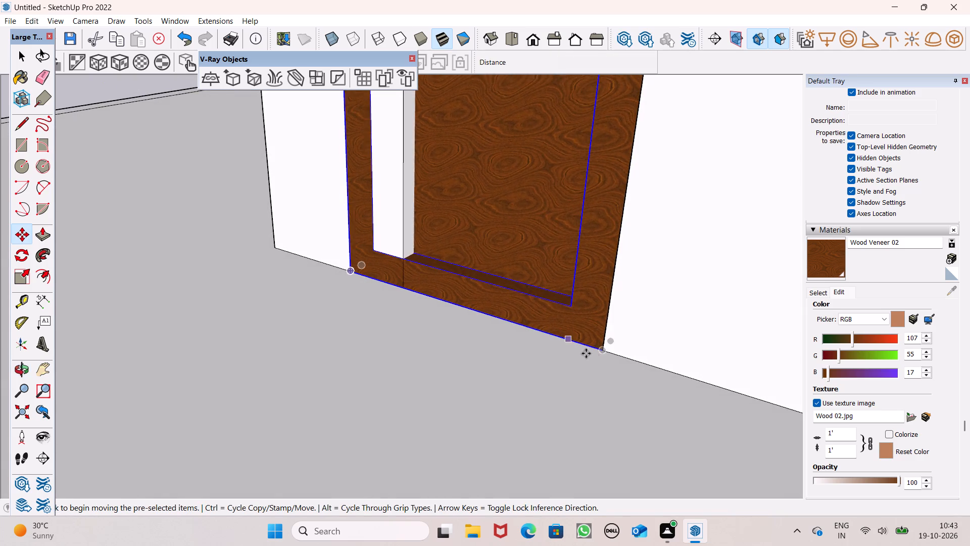
{"action": "scroll", "coordinate": [596, 357], "scroll_direction": "up", "scroll_amount": 7}
{"action": "middle_click_drag", "start_coordinate": [609, 349], "coordinate": [562, 348]}
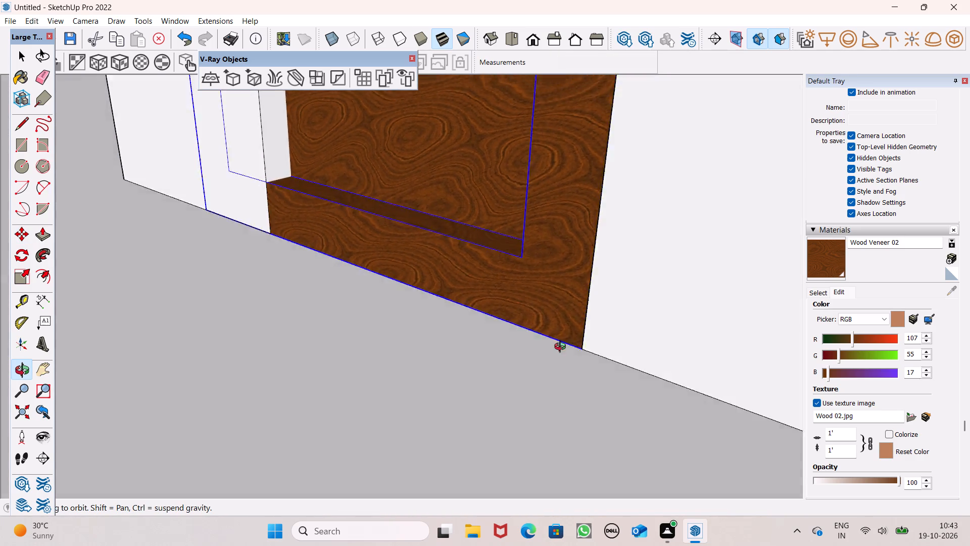
{"action": "middle_click_drag", "start_coordinate": [562, 348], "coordinate": [564, 362]}
{"action": "scroll", "coordinate": [562, 370], "scroll_direction": "up", "scroll_amount": 5}
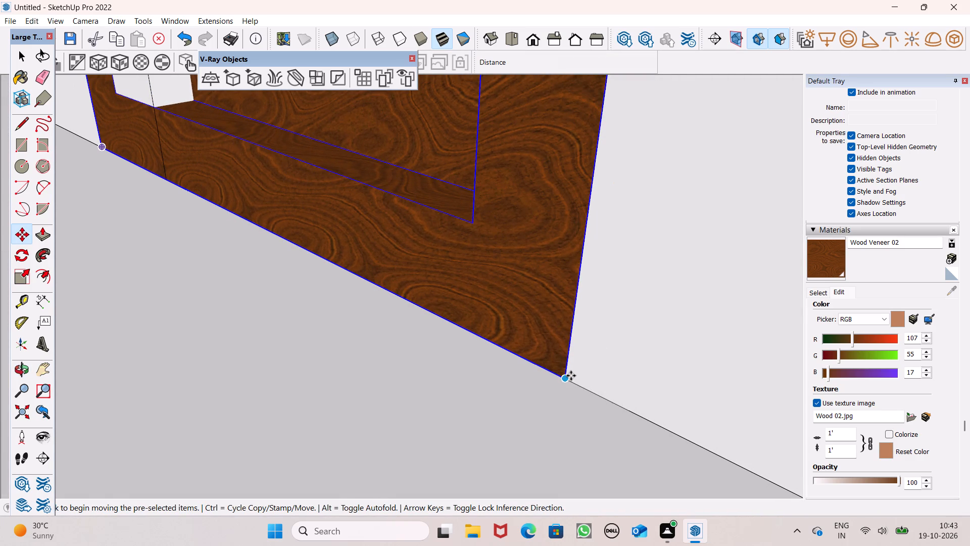
{"action": "left_click_drag", "start_coordinate": [565, 382], "coordinate": [564, 377]}
Examine the door copy's fit in the porch doorway from the standard front view and at an angle.
{"action": "scroll", "coordinate": [635, 260], "scroll_direction": "down", "scroll_amount": 4}
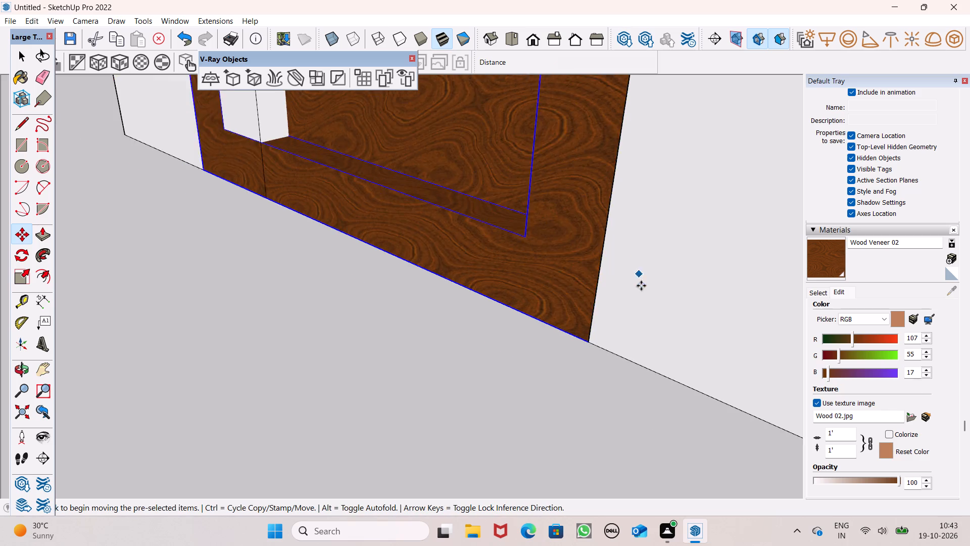
{"action": "scroll", "coordinate": [641, 286], "scroll_direction": "down", "scroll_amount": 11}
{"action": "middle_click_drag", "start_coordinate": [605, 354], "coordinate": [683, 315]}
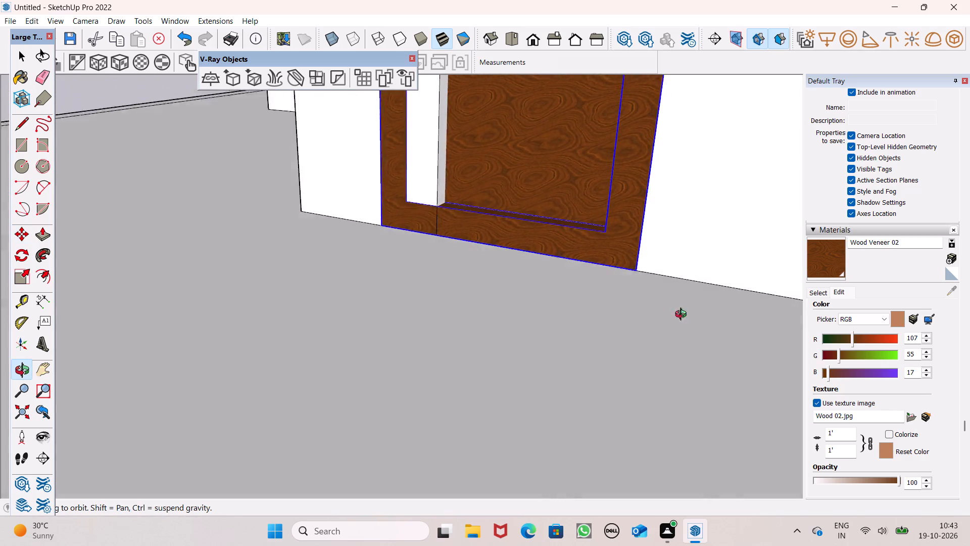
{"action": "middle_click_drag", "start_coordinate": [683, 315], "coordinate": [696, 303]}
{"action": "scroll", "coordinate": [588, 386], "scroll_direction": "down", "scroll_amount": 12}
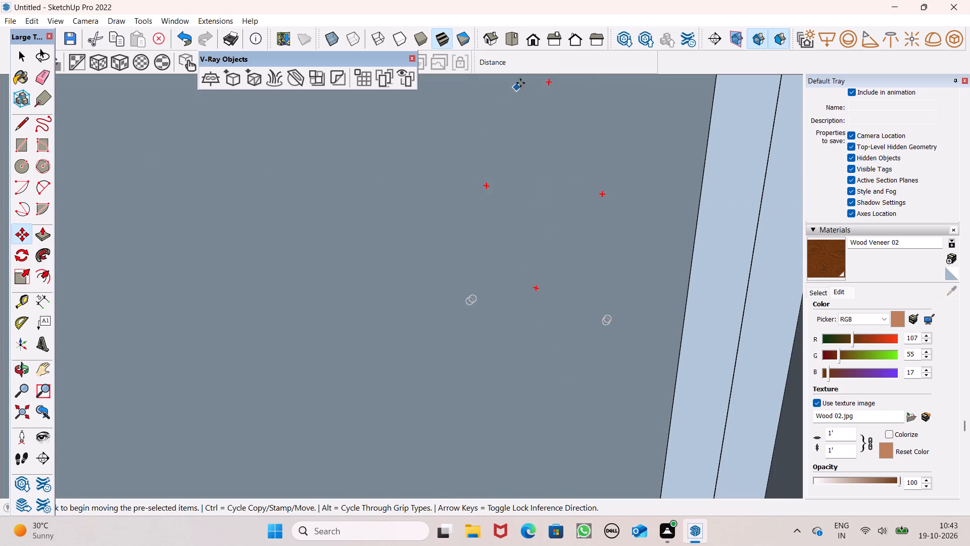
{"action": "left_click", "coordinate": [535, 52]}
{"action": "left_click", "coordinate": [534, 41]}
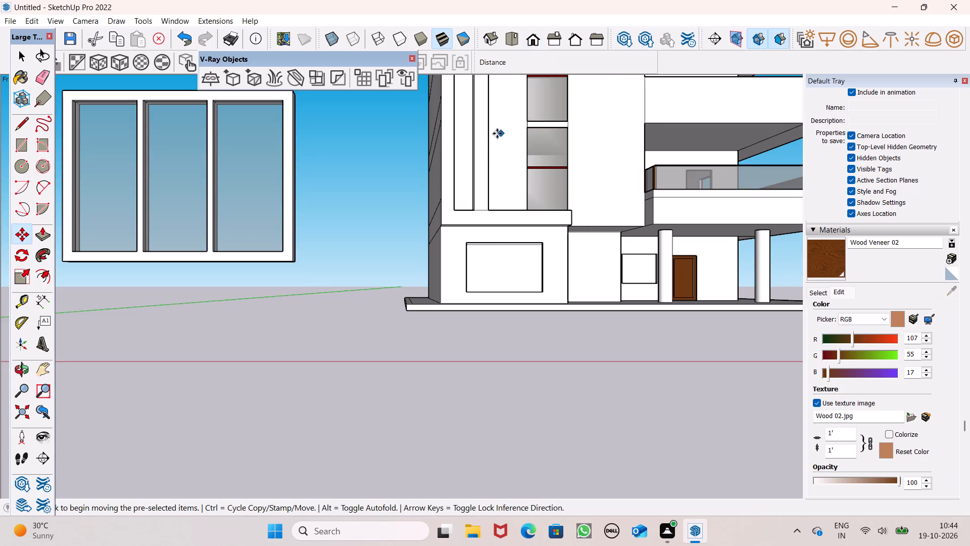
{"action": "scroll", "coordinate": [482, 213], "scroll_direction": "down", "scroll_amount": 5}
{"action": "scroll", "coordinate": [560, 251], "scroll_direction": "up", "scroll_amount": 1}
{"action": "middle_click_drag", "start_coordinate": [465, 287], "coordinate": [130, 311]}
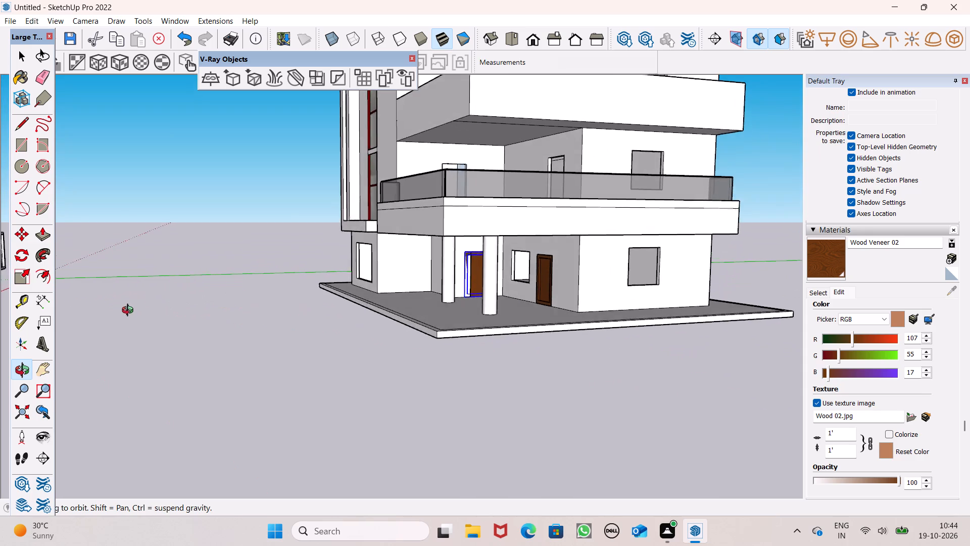
{"action": "middle_click_drag", "start_coordinate": [130, 311], "coordinate": [126, 308]}
{"action": "scroll", "coordinate": [420, 265], "scroll_direction": "up", "scroll_amount": 6}
{"action": "middle_click_drag", "start_coordinate": [520, 291], "coordinate": [385, 312]}
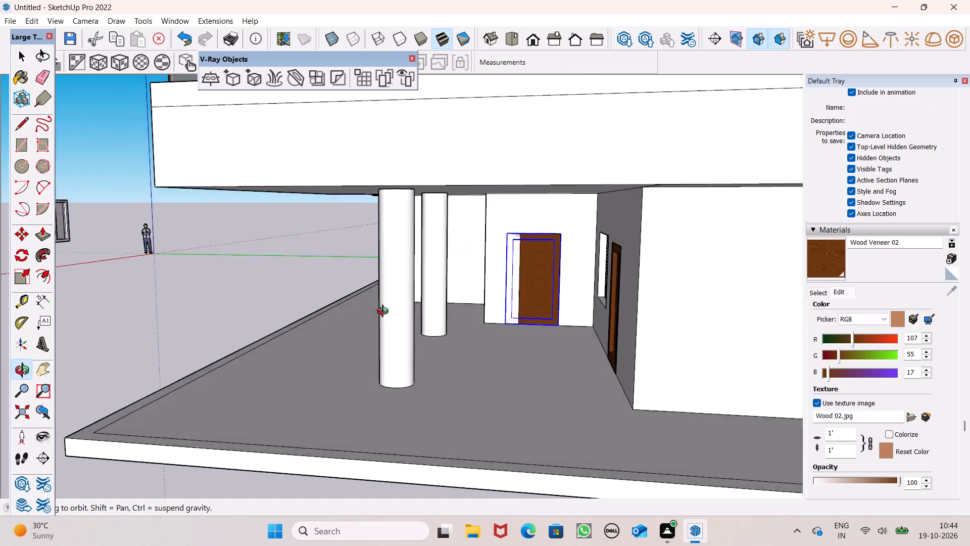
{"action": "middle_click_drag", "start_coordinate": [385, 312], "coordinate": [408, 295]}
{"action": "scroll", "coordinate": [465, 243], "scroll_direction": "up", "scroll_amount": 6}
{"action": "scroll", "coordinate": [480, 237], "scroll_direction": "down", "scroll_amount": 2}
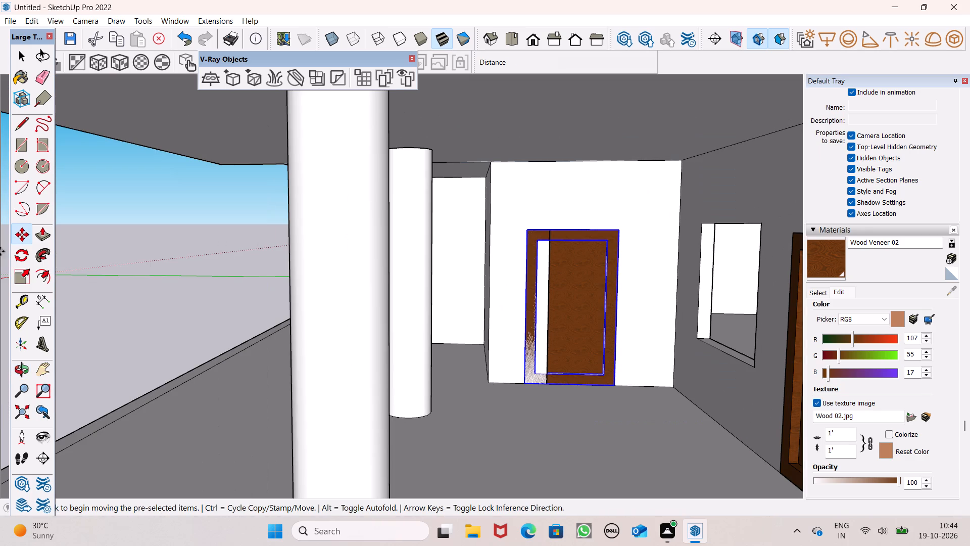
Scale the door copy down uniformly from its upper corner to about 0.72 to suit the narrower doorway's width.
{"action": "left_click", "coordinate": [21, 284]}
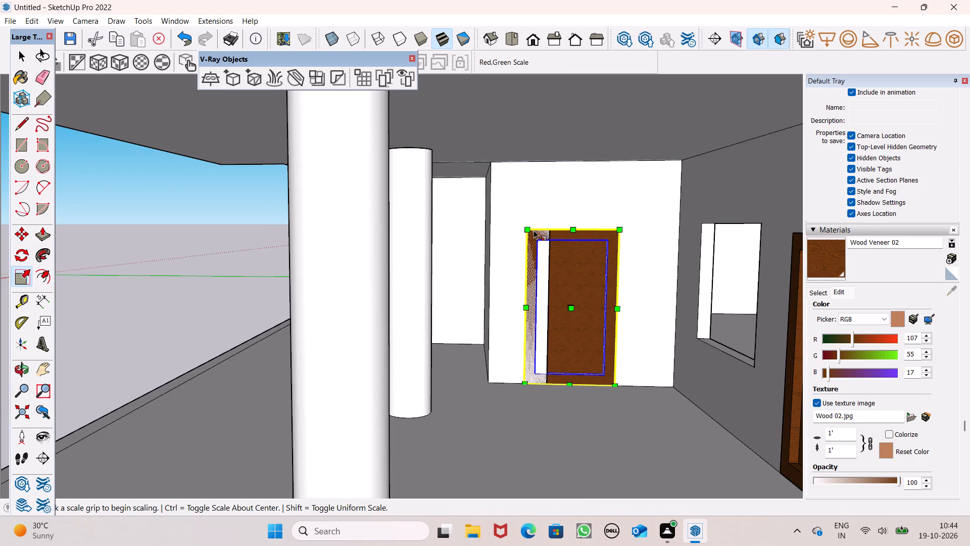
{"action": "left_click_drag", "start_coordinate": [529, 230], "coordinate": [561, 267]}
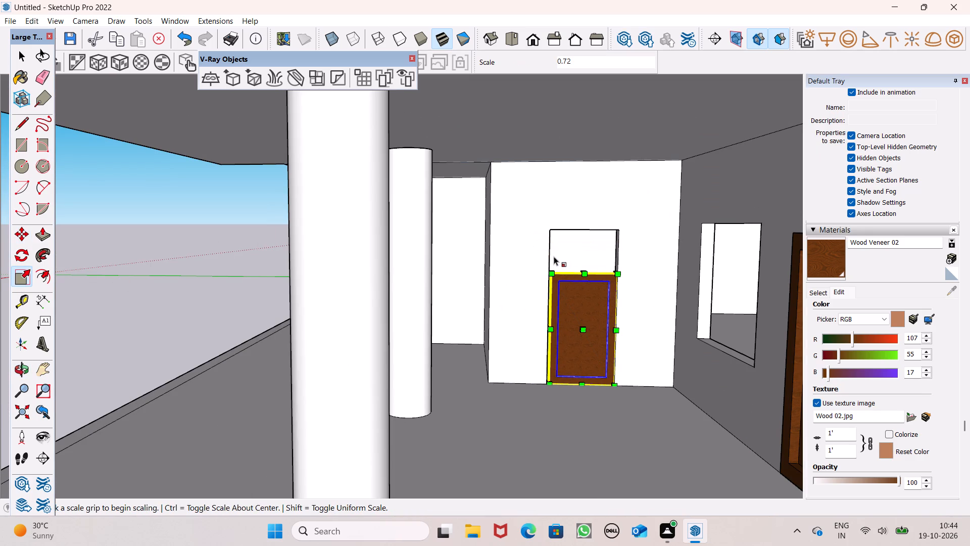
{"action": "left_click_drag", "start_coordinate": [552, 274], "coordinate": [554, 279]}
Stretch the scaled door copy vertically from its top edge up to the head of the porch doorway.
{"action": "scroll", "coordinate": [572, 274], "scroll_direction": "up", "scroll_amount": 4}
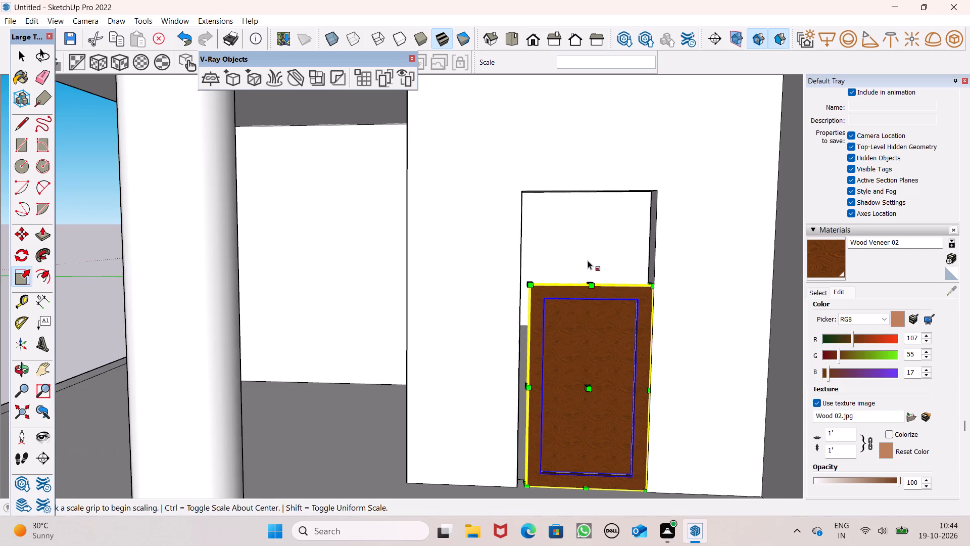
{"action": "scroll", "coordinate": [592, 253], "scroll_direction": "down", "scroll_amount": 2}
{"action": "middle_click_drag", "start_coordinate": [595, 292], "coordinate": [612, 325]}
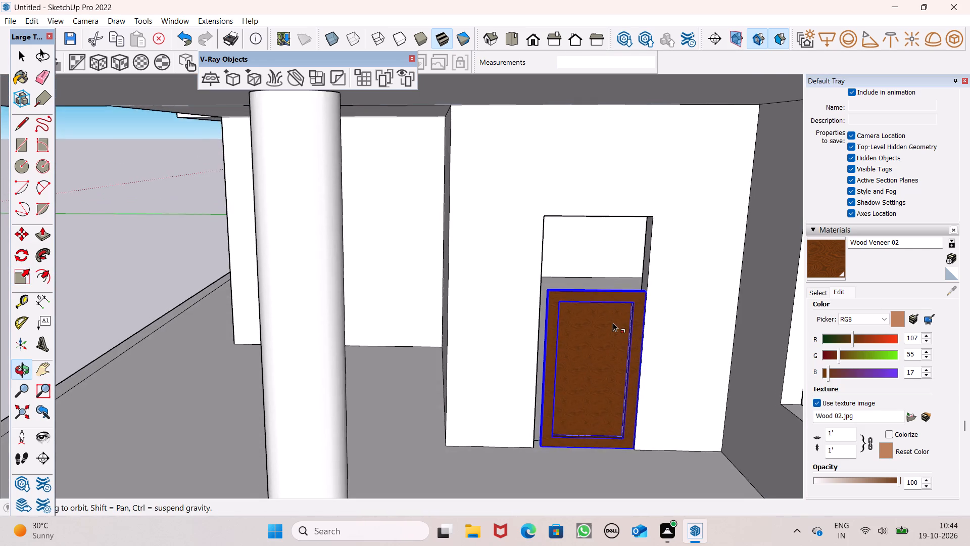
{"action": "scroll", "coordinate": [616, 288], "scroll_direction": "up", "scroll_amount": 4}
{"action": "middle_click_drag", "start_coordinate": [610, 282], "coordinate": [622, 294]}
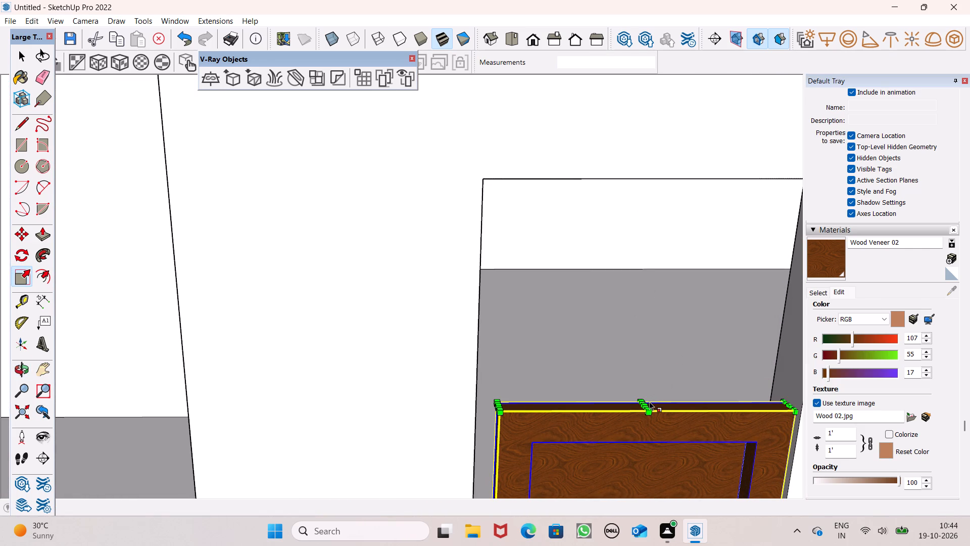
{"action": "left_click_drag", "start_coordinate": [644, 404], "coordinate": [640, 398]}
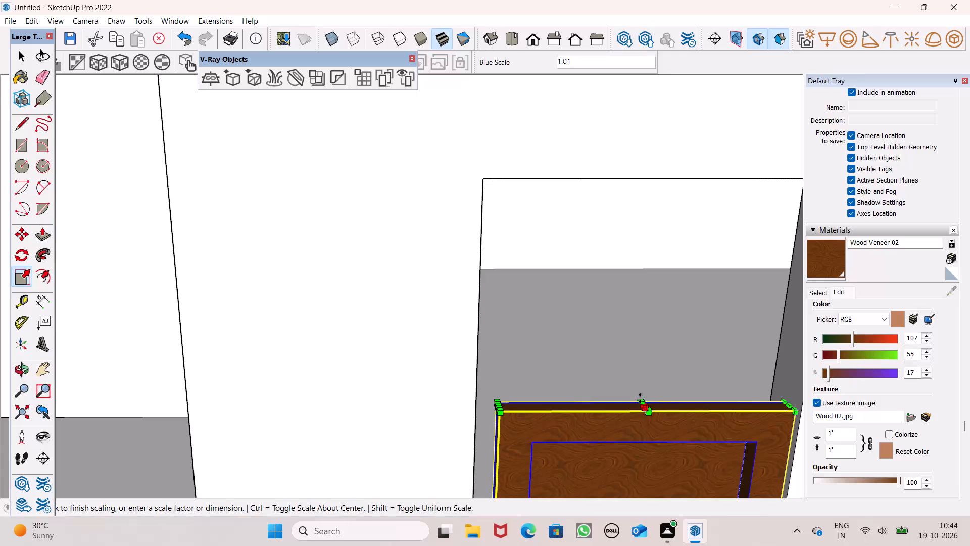
{"action": "left_click_drag", "start_coordinate": [640, 398], "coordinate": [592, 195]}
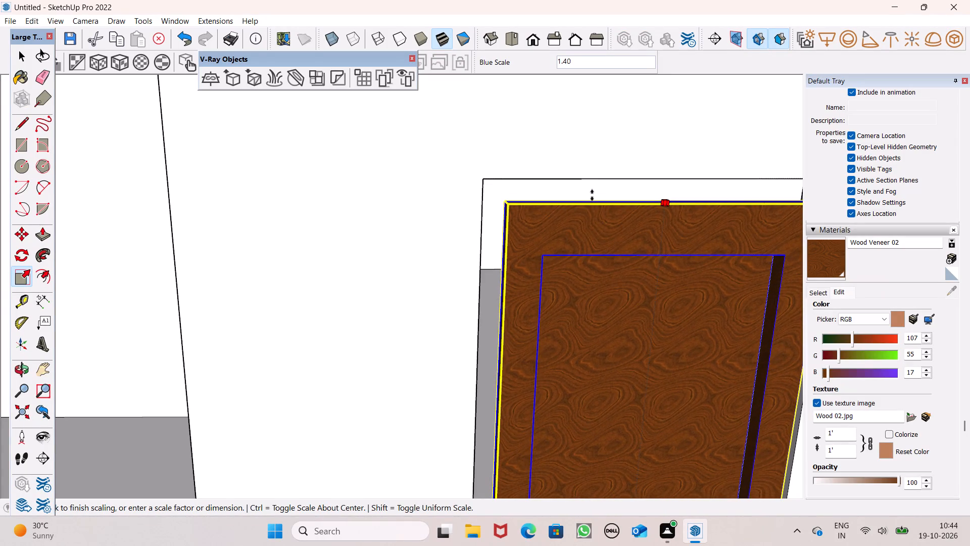
{"action": "left_click_drag", "start_coordinate": [592, 195], "coordinate": [589, 174]}
{"action": "scroll", "coordinate": [528, 177], "scroll_direction": "down", "scroll_amount": 4}
{"action": "scroll", "coordinate": [549, 265], "scroll_direction": "down", "scroll_amount": 6}
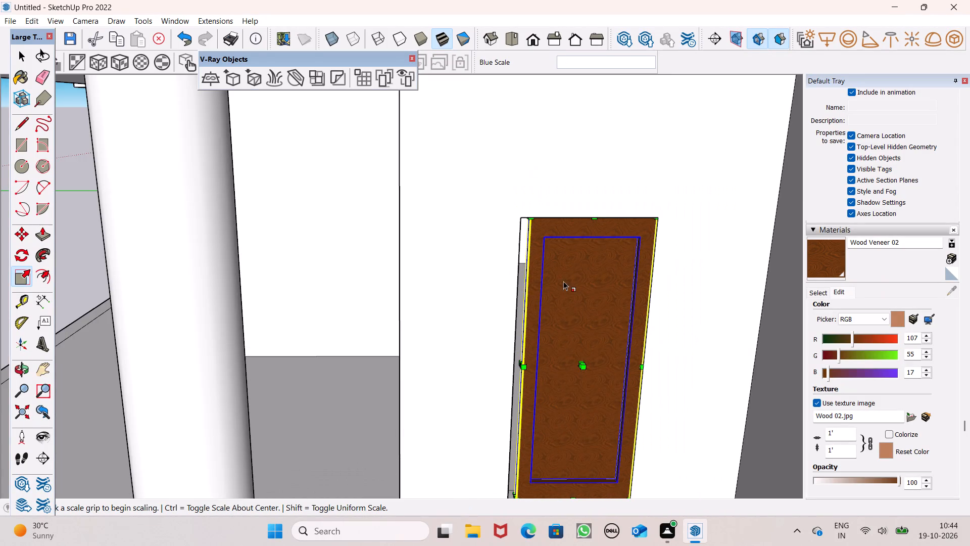
Widen the porch door copy along the red axis by a factor of 1.08 to meet the doorway's side edge.
{"action": "middle_click_drag", "start_coordinate": [537, 417], "coordinate": [566, 421]}
{"action": "scroll", "coordinate": [540, 381], "scroll_direction": "up", "scroll_amount": 7}
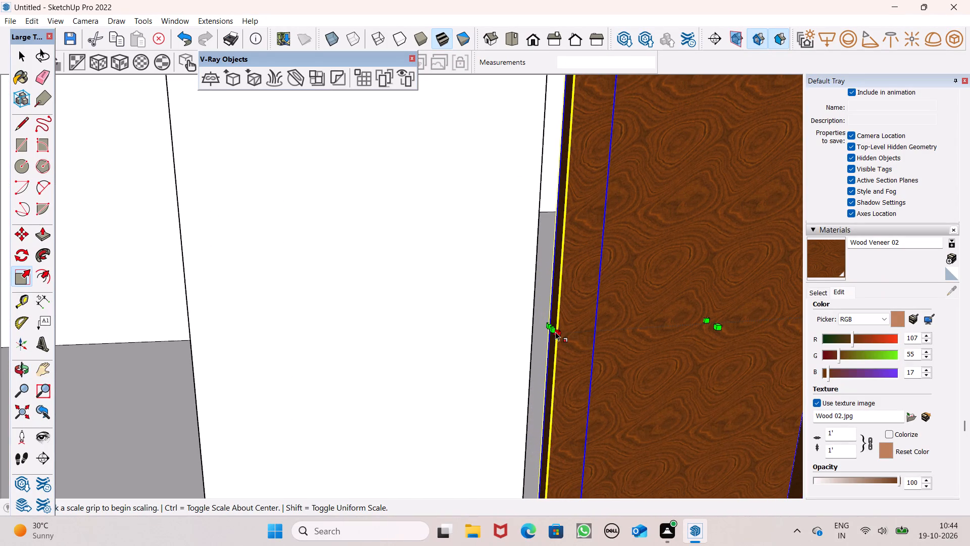
{"action": "left_click_drag", "start_coordinate": [550, 334], "coordinate": [528, 350]}
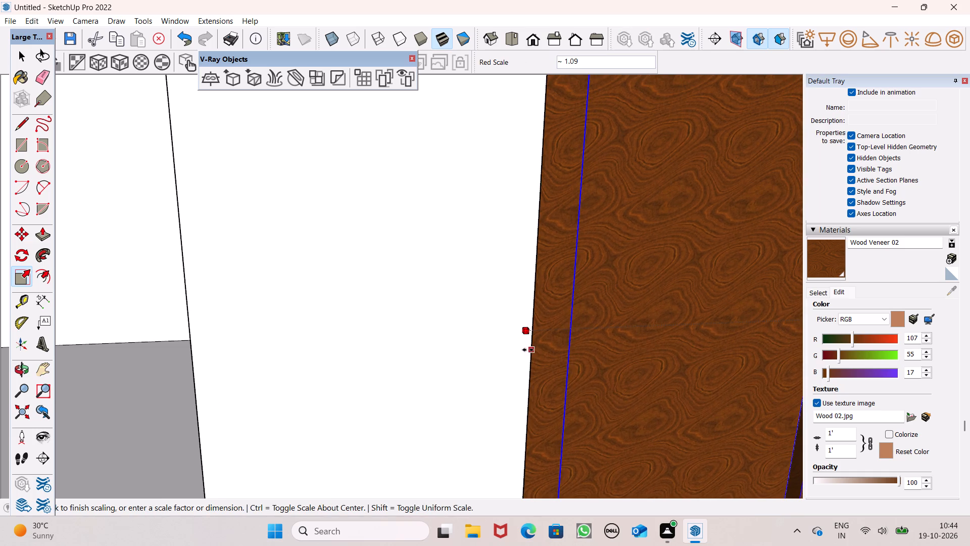
{"action": "left_click_drag", "start_coordinate": [528, 350], "coordinate": [527, 350]}
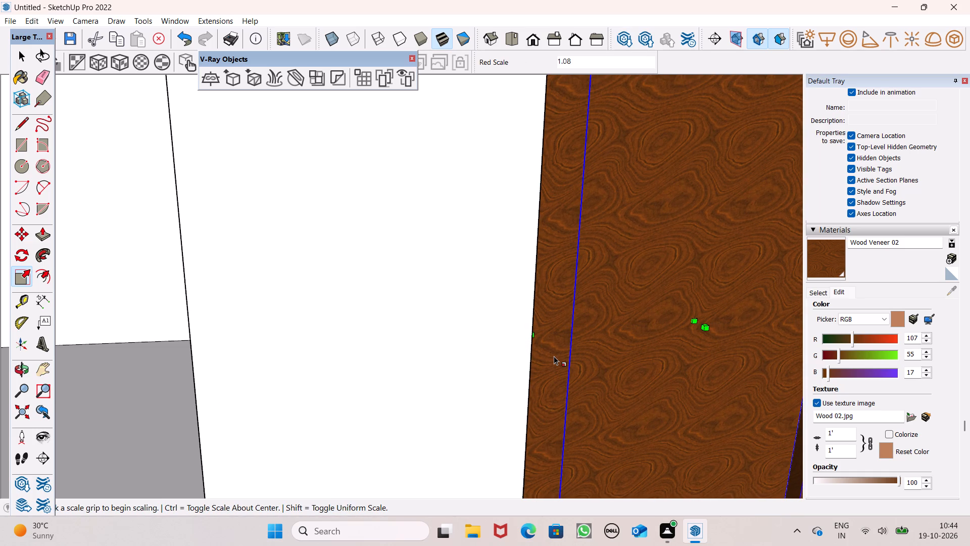
{"action": "scroll", "coordinate": [554, 356], "scroll_direction": "down", "scroll_amount": 5}
{"action": "scroll", "coordinate": [523, 231], "scroll_direction": "down", "scroll_amount": 6}
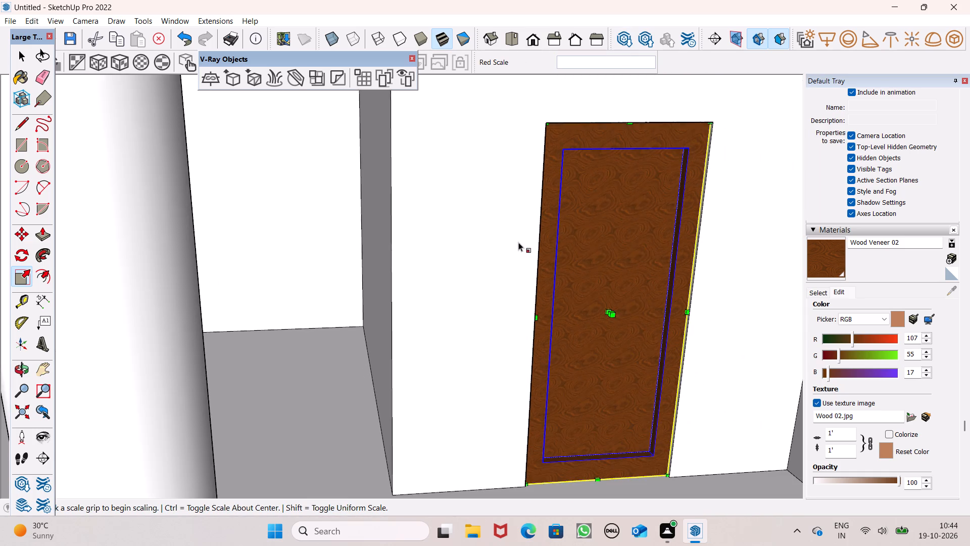
{"action": "scroll", "coordinate": [518, 242], "scroll_direction": "down", "scroll_amount": 6}
{"action": "key", "text": "space"}
{"action": "scroll", "coordinate": [509, 266], "scroll_direction": "down", "scroll_amount": 5}
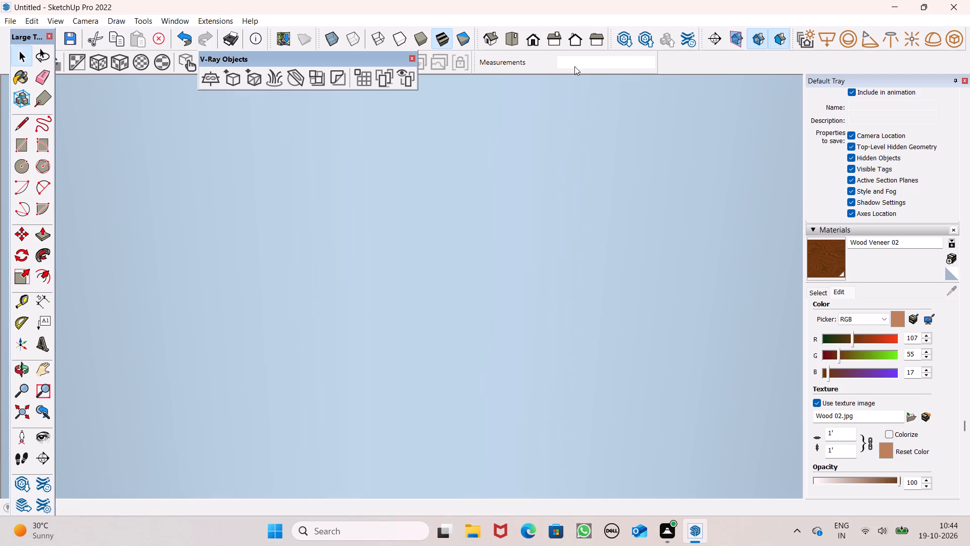
Examine both porch doors and the first-floor balcony doorways from the front and around the building's corner.
{"action": "left_click", "coordinate": [535, 40]}
{"action": "scroll", "coordinate": [585, 266], "scroll_direction": "down", "scroll_amount": 12}
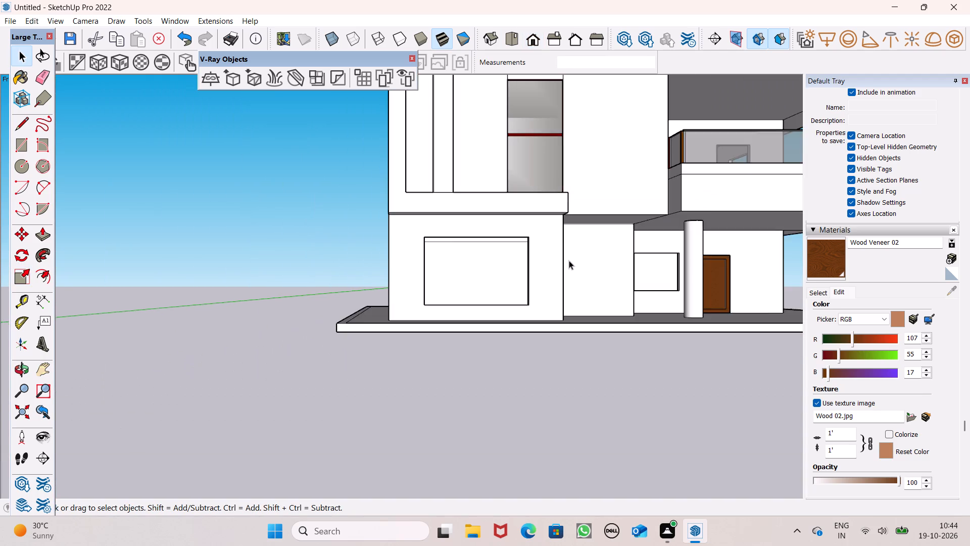
{"action": "scroll", "coordinate": [562, 253], "scroll_direction": "down", "scroll_amount": 4}
{"action": "left_click", "coordinate": [275, 408]}
{"action": "scroll", "coordinate": [458, 306], "scroll_direction": "down", "scroll_amount": 4}
{"action": "middle_click_drag", "start_coordinate": [564, 341], "coordinate": [193, 357]}
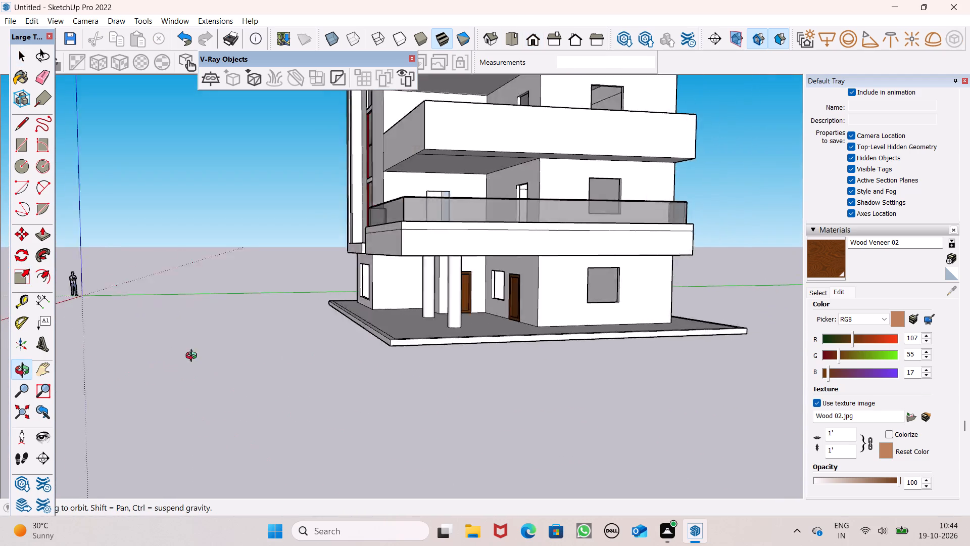
{"action": "middle_click_drag", "start_coordinate": [193, 357], "coordinate": [166, 370]}
{"action": "scroll", "coordinate": [386, 293], "scroll_direction": "up", "scroll_amount": 1}
{"action": "middle_click_drag", "start_coordinate": [492, 266], "coordinate": [441, 261]}
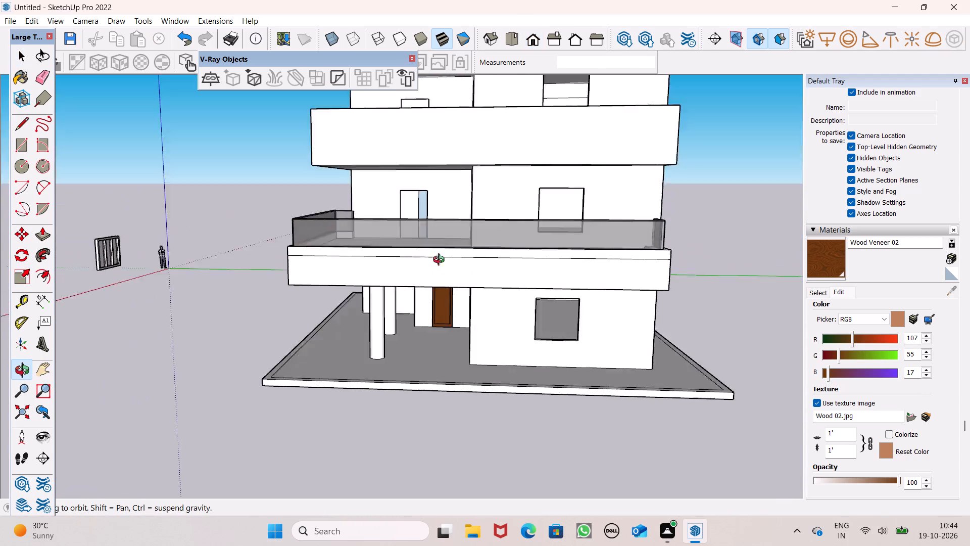
{"action": "middle_click_drag", "start_coordinate": [441, 261], "coordinate": [435, 275]}
{"action": "scroll", "coordinate": [422, 292], "scroll_direction": "up", "scroll_amount": 3}
{"action": "middle_click_drag", "start_coordinate": [425, 306], "coordinate": [491, 298]}
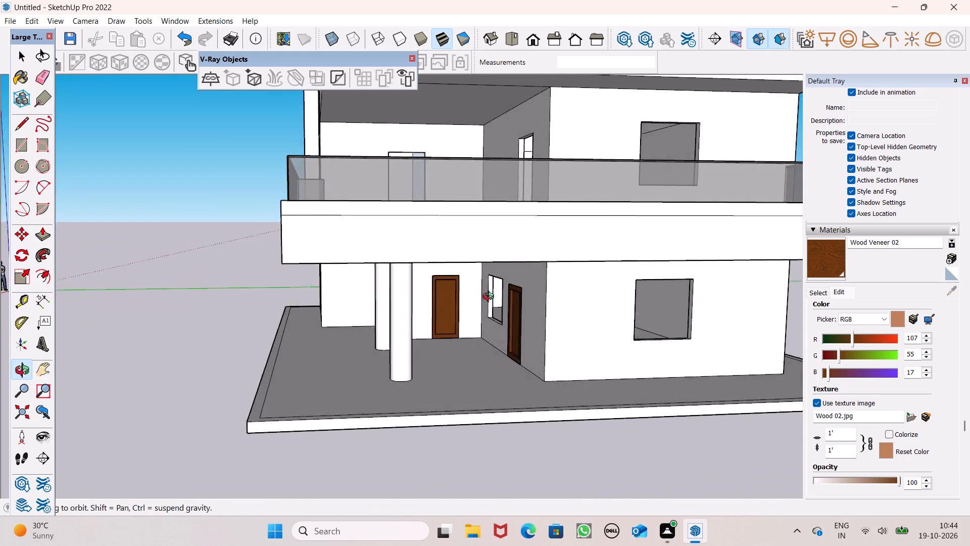
{"action": "middle_click_drag", "start_coordinate": [491, 298], "coordinate": [481, 305]}
Copy the narrower porch door up from the ground floor to the empty first-floor balcony doorway directly above.
{"action": "scroll", "coordinate": [481, 305], "scroll_direction": "up", "scroll_amount": 1}
{"action": "left_click", "coordinate": [421, 323]}
{"action": "left_click", "coordinate": [440, 321]}
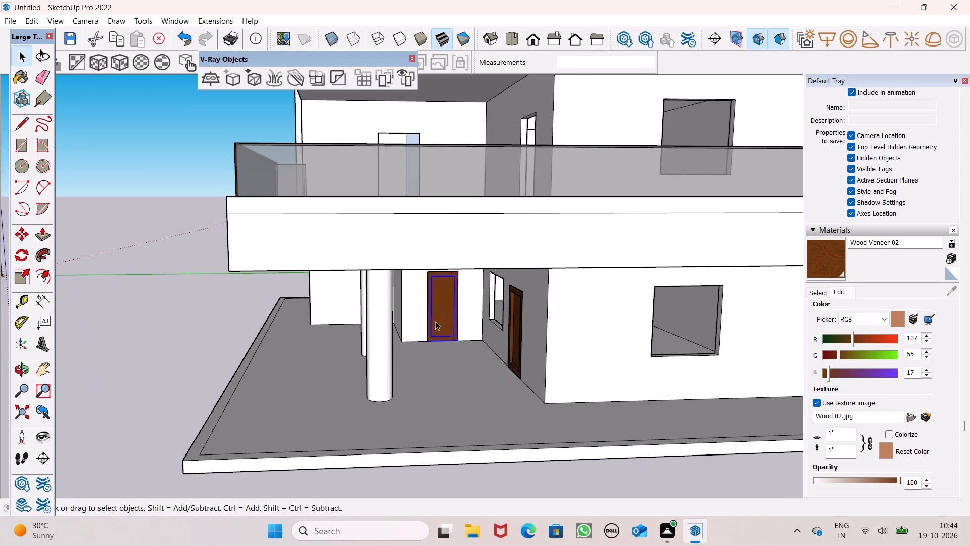
{"action": "left_click", "coordinate": [170, 317]}
{"action": "left_click", "coordinate": [446, 316]}
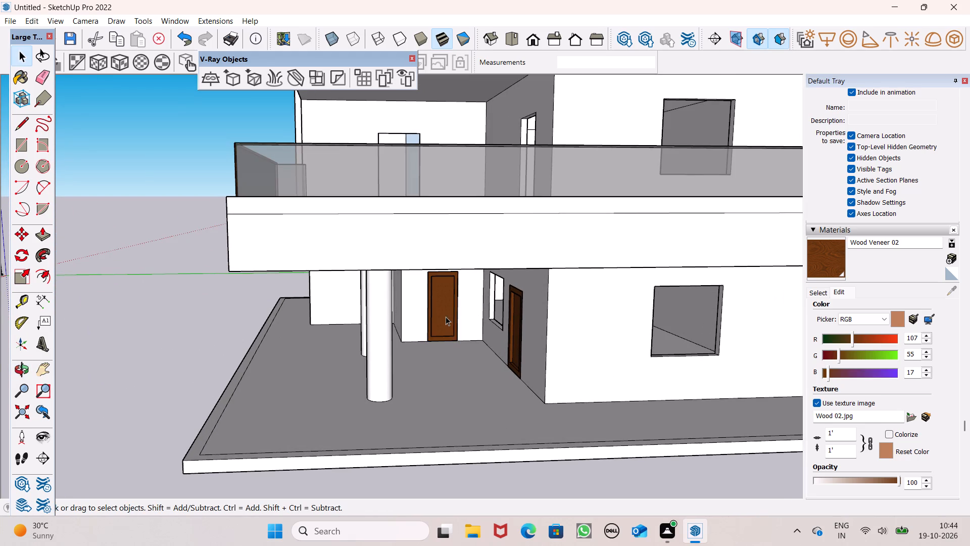
{"action": "scroll", "coordinate": [397, 288], "scroll_direction": "down", "scroll_amount": 2}
{"action": "key", "text": "m"}
{"action": "key", "text": "Return"}
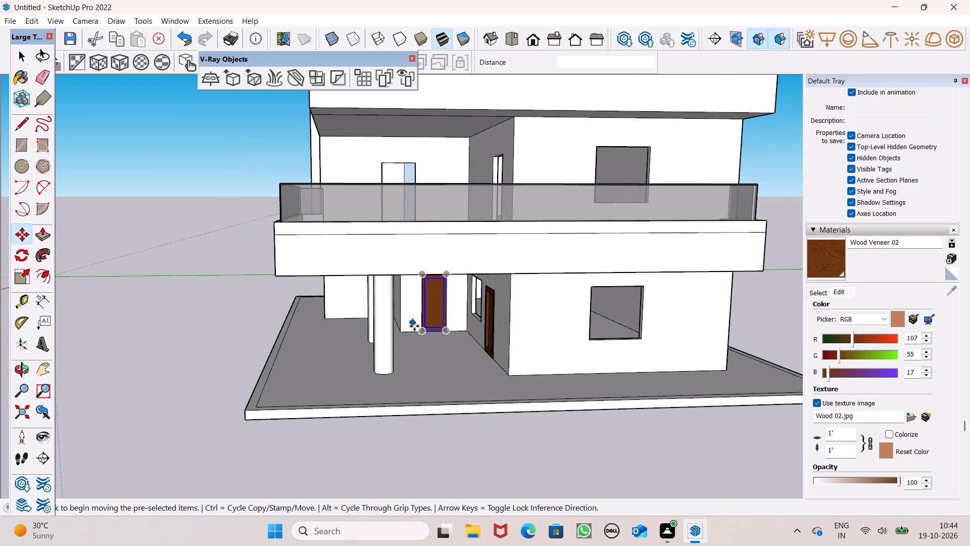
{"action": "left_click_drag", "start_coordinate": [441, 328], "coordinate": [424, 219]}
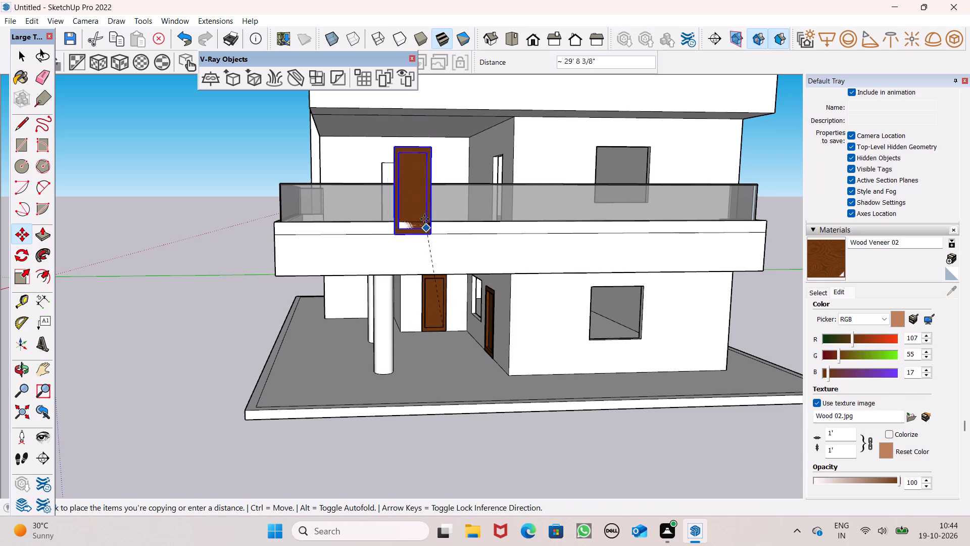
{"action": "left_click_drag", "start_coordinate": [424, 219], "coordinate": [403, 175]}
Move the first-floor door copy by its lower corner about 5' 2" onto the balcony doorway's bottom corner.
{"action": "scroll", "coordinate": [415, 162], "scroll_direction": "up", "scroll_amount": 3}
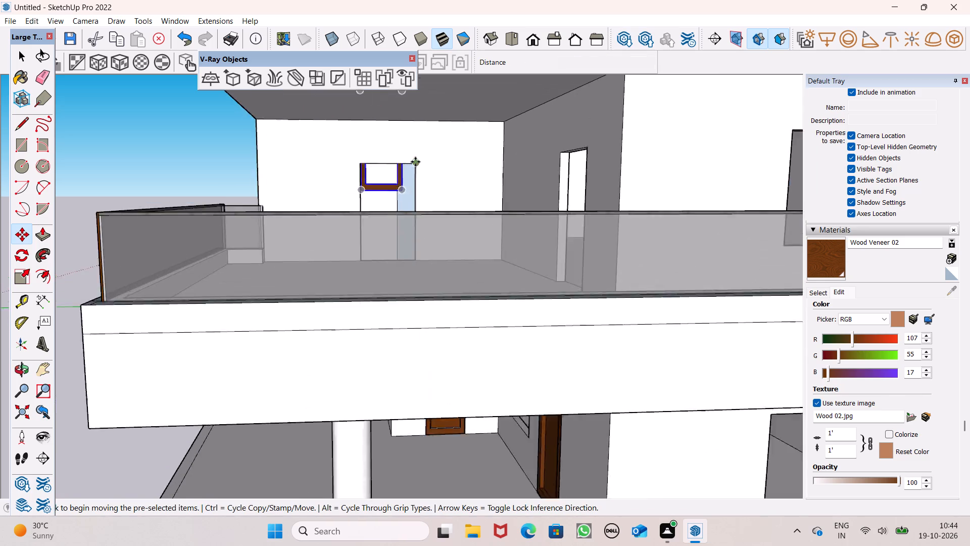
{"action": "scroll", "coordinate": [415, 162], "scroll_direction": "up", "scroll_amount": 5}
{"action": "middle_click_drag", "start_coordinate": [444, 186], "coordinate": [434, 226]}
{"action": "scroll", "coordinate": [434, 225], "scroll_direction": "up", "scroll_amount": 5}
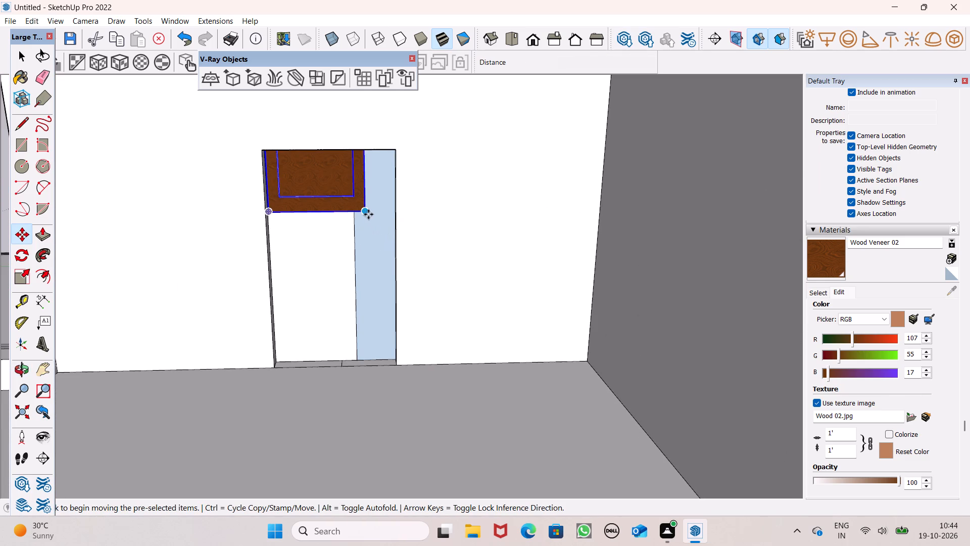
{"action": "left_click_drag", "start_coordinate": [367, 214], "coordinate": [397, 369]}
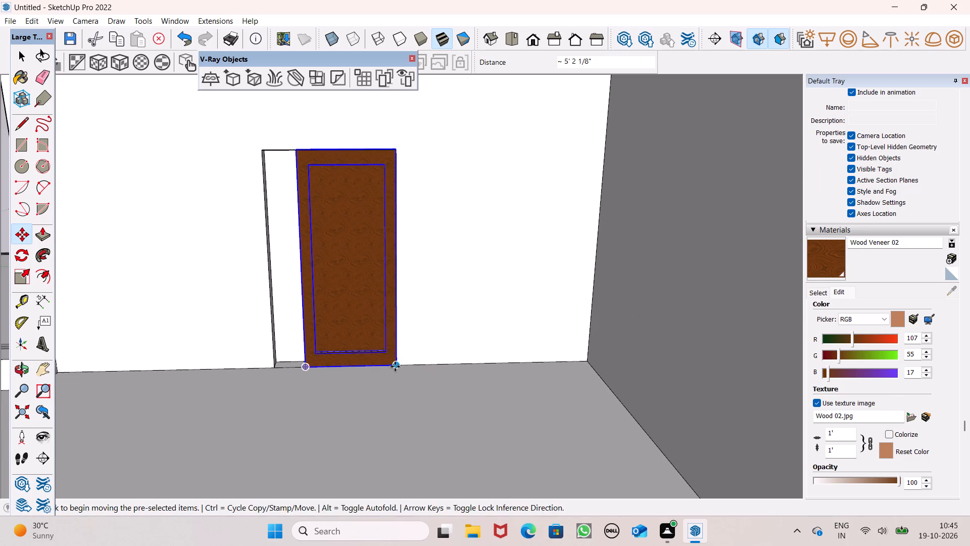
Thicken the first-floor door copy along the green axis by a factor of 1.90.
{"action": "middle_click_drag", "start_coordinate": [405, 356], "coordinate": [585, 358]}
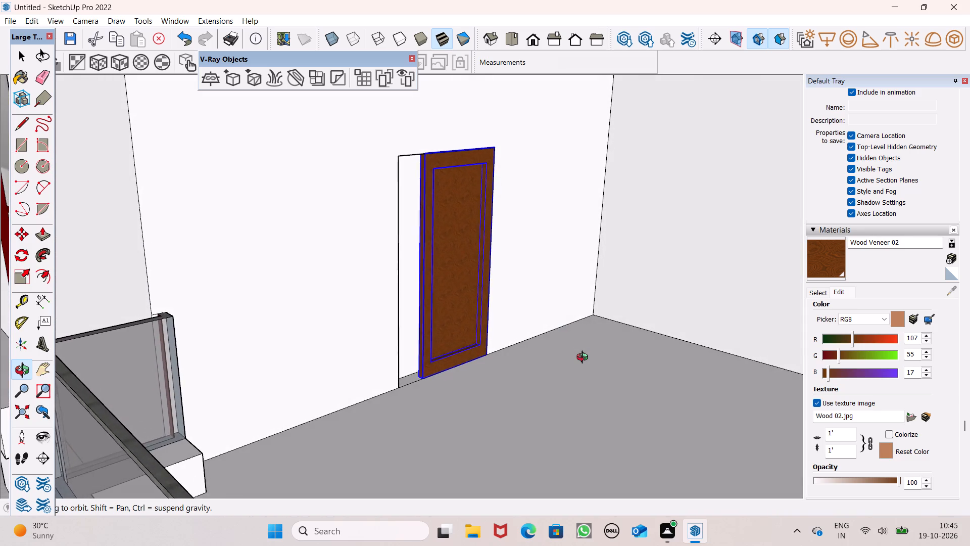
{"action": "middle_click_drag", "start_coordinate": [585, 358], "coordinate": [595, 369]}
{"action": "left_click", "coordinate": [29, 286]}
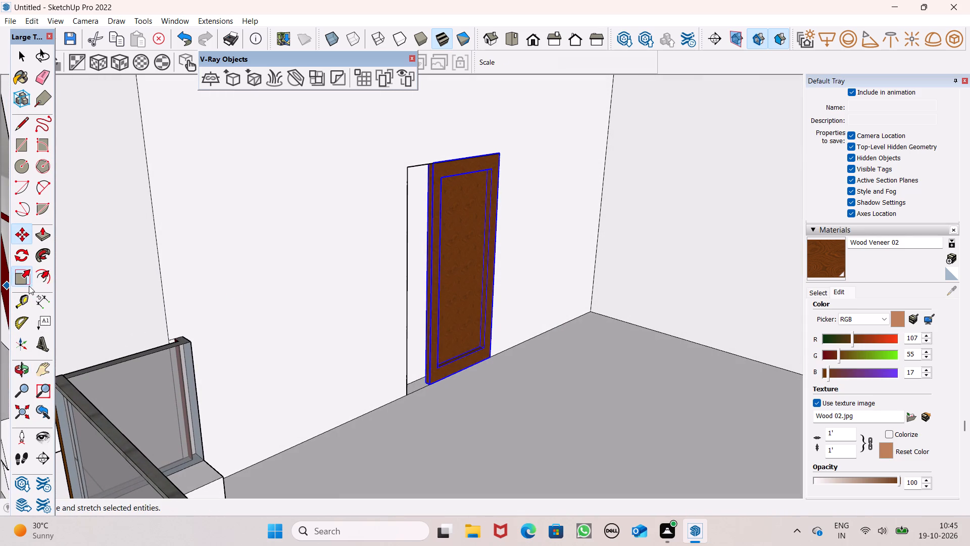
{"action": "scroll", "coordinate": [397, 290], "scroll_direction": "up", "scroll_amount": 7}
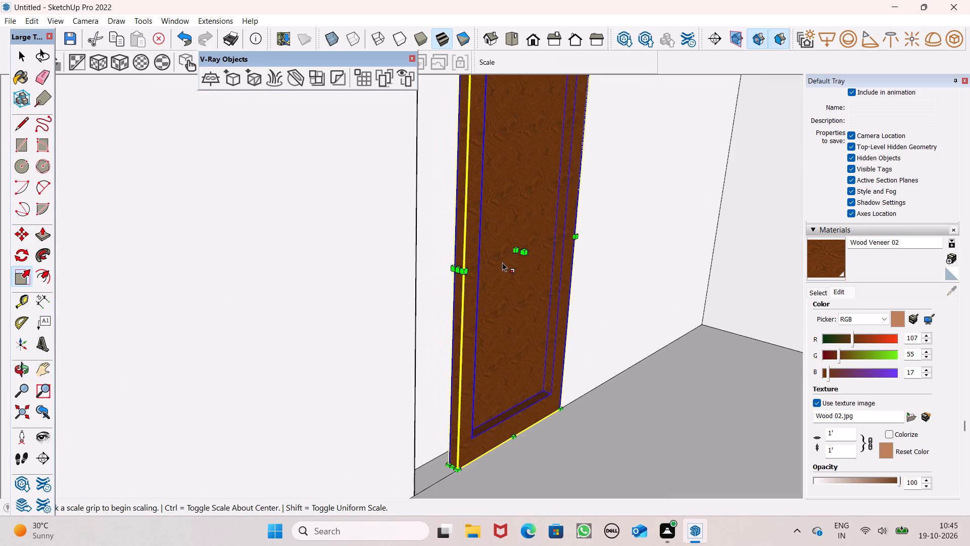
{"action": "left_click_drag", "start_coordinate": [513, 251], "coordinate": [507, 251]}
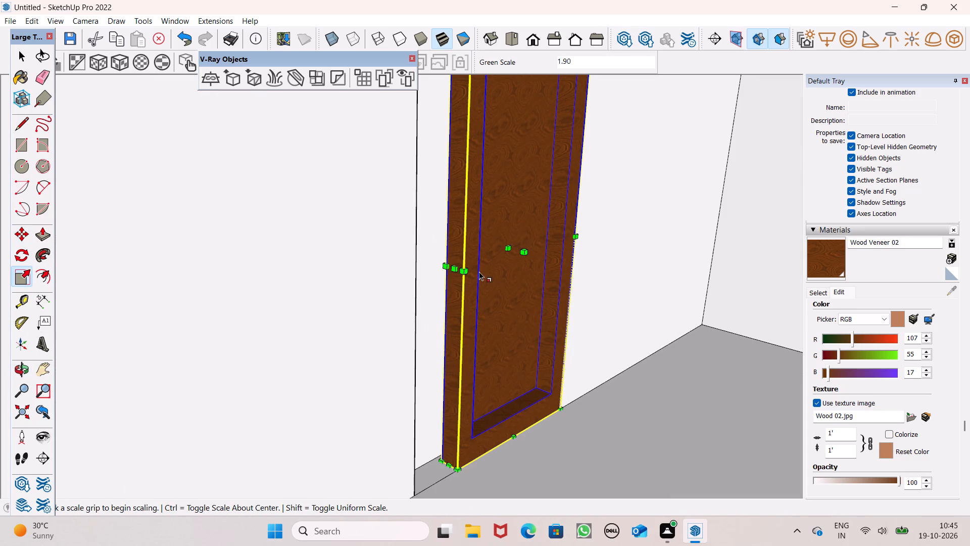
Widen the first-floor door copy along the red axis until it fills the balcony doorway.
{"action": "left_click_drag", "start_coordinate": [451, 268], "coordinate": [435, 303]}
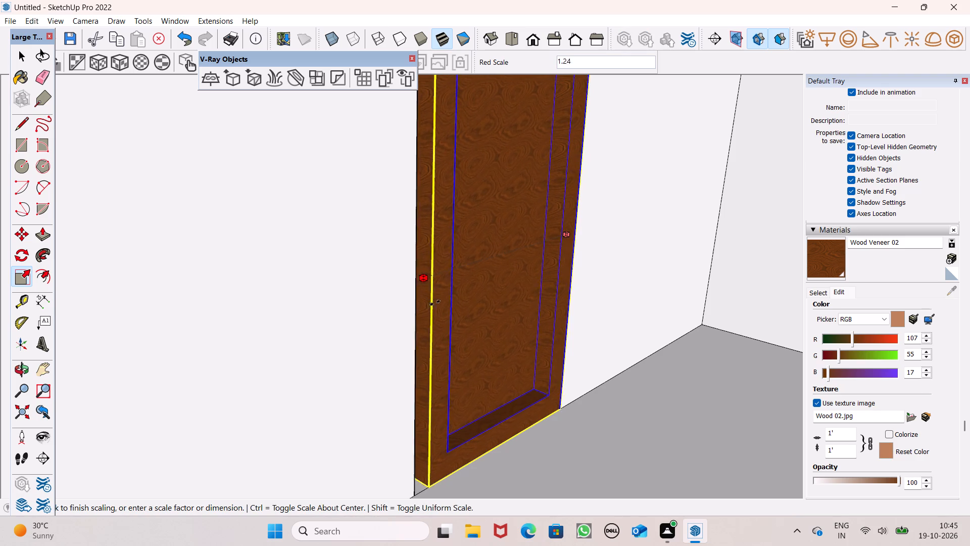
{"action": "left_click_drag", "start_coordinate": [435, 303], "coordinate": [426, 314]}
{"action": "scroll", "coordinate": [408, 226], "scroll_direction": "down", "scroll_amount": 4}
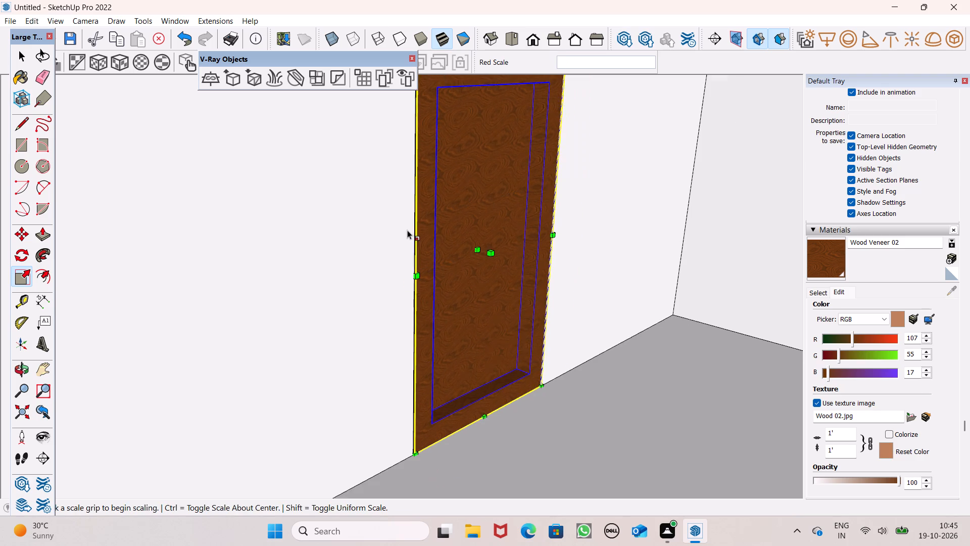
{"action": "scroll", "coordinate": [407, 223], "scroll_direction": "down", "scroll_amount": 4}
{"action": "middle_click_drag", "start_coordinate": [456, 275], "coordinate": [312, 236]}
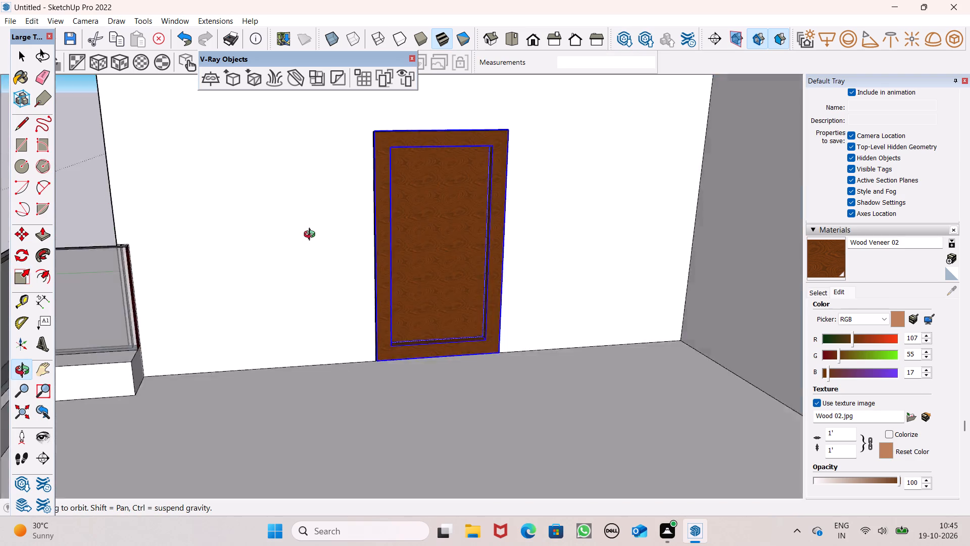
{"action": "middle_click_drag", "start_coordinate": [312, 236], "coordinate": [183, 209]}
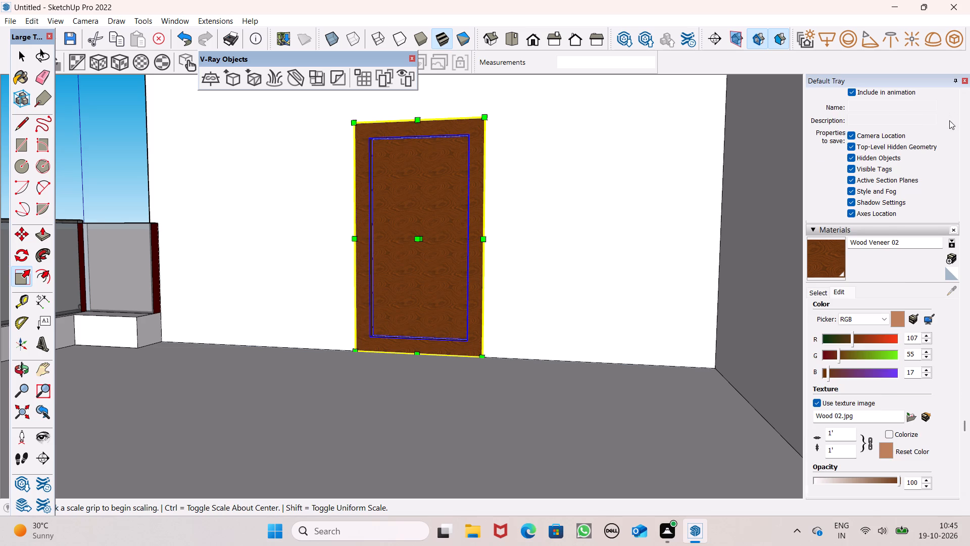
{"action": "scroll", "coordinate": [948, 124], "scroll_direction": "down", "scroll_amount": 4}
{"action": "key", "text": "space"}
{"action": "scroll", "coordinate": [531, 115], "scroll_direction": "down", "scroll_amount": 5}
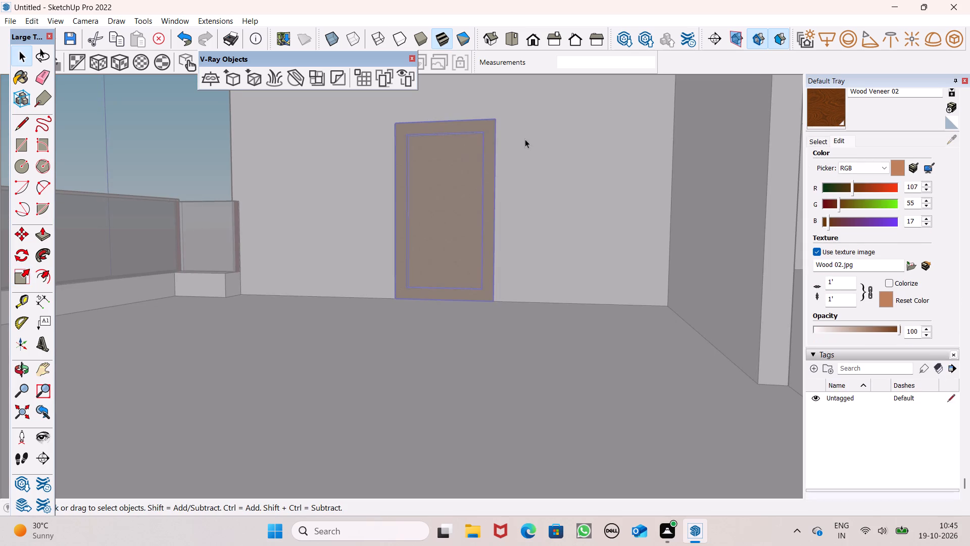
{"action": "scroll", "coordinate": [525, 139], "scroll_direction": "down", "scroll_amount": 5}
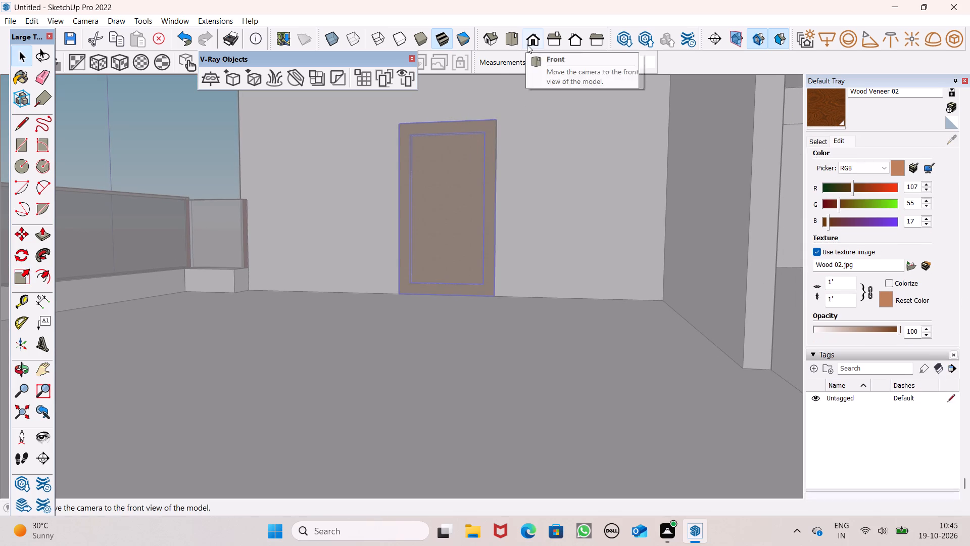
Copy the first-floor balcony door about 17' 4" up to the empty second-floor balcony doorway directly above.
{"action": "left_click", "coordinate": [531, 44]}
{"action": "scroll", "coordinate": [560, 191], "scroll_direction": "down", "scroll_amount": 6}
{"action": "middle_click_drag", "start_coordinate": [558, 226], "coordinate": [411, 250]}
{"action": "scroll", "coordinate": [411, 250], "scroll_direction": "up", "scroll_amount": 1}
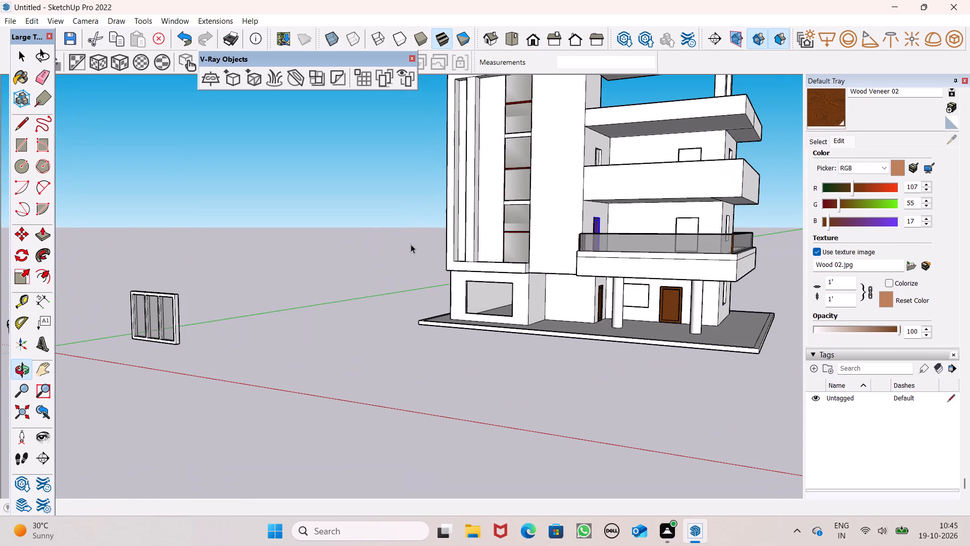
{"action": "left_click", "coordinate": [408, 239]}
{"action": "middle_click_drag", "start_coordinate": [757, 269], "coordinate": [505, 317]}
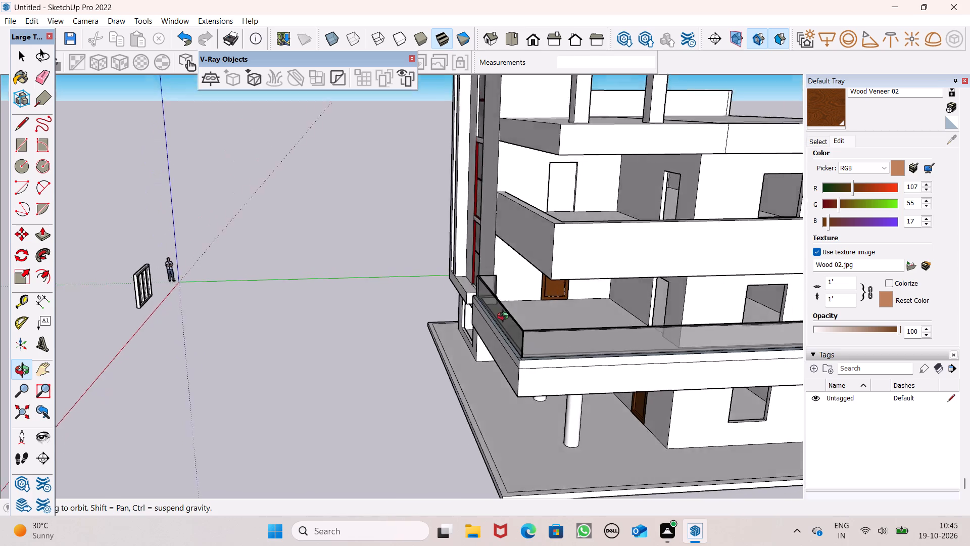
{"action": "middle_click_drag", "start_coordinate": [505, 317], "coordinate": [464, 305]}
{"action": "left_click", "coordinate": [530, 278]}
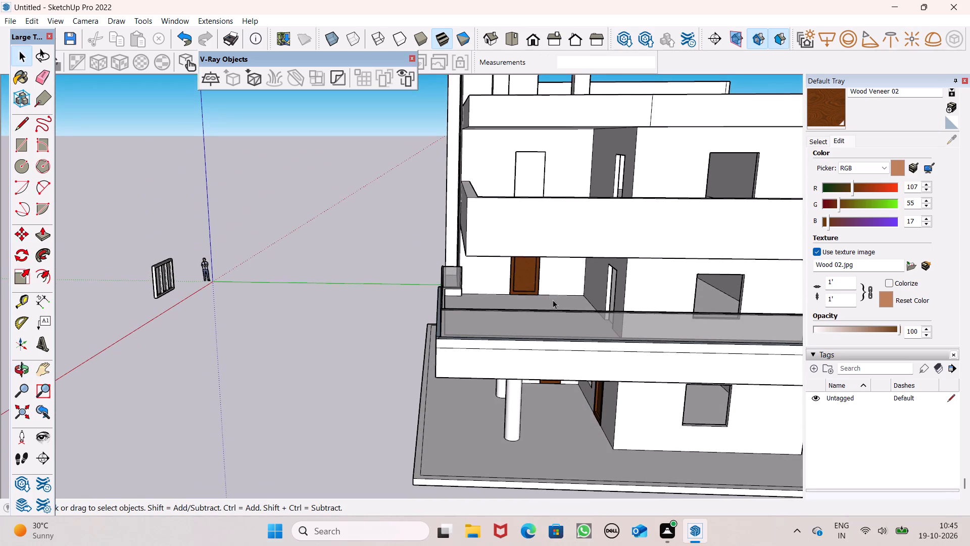
{"action": "left_click", "coordinate": [527, 281]}
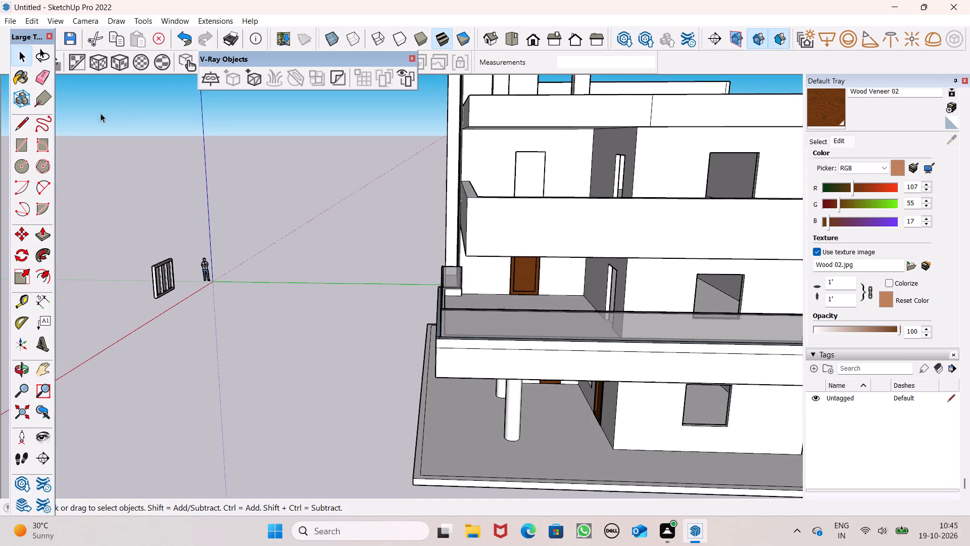
{"action": "left_click", "coordinate": [274, 165]}
{"action": "scroll", "coordinate": [556, 222], "scroll_direction": "up", "scroll_amount": 6}
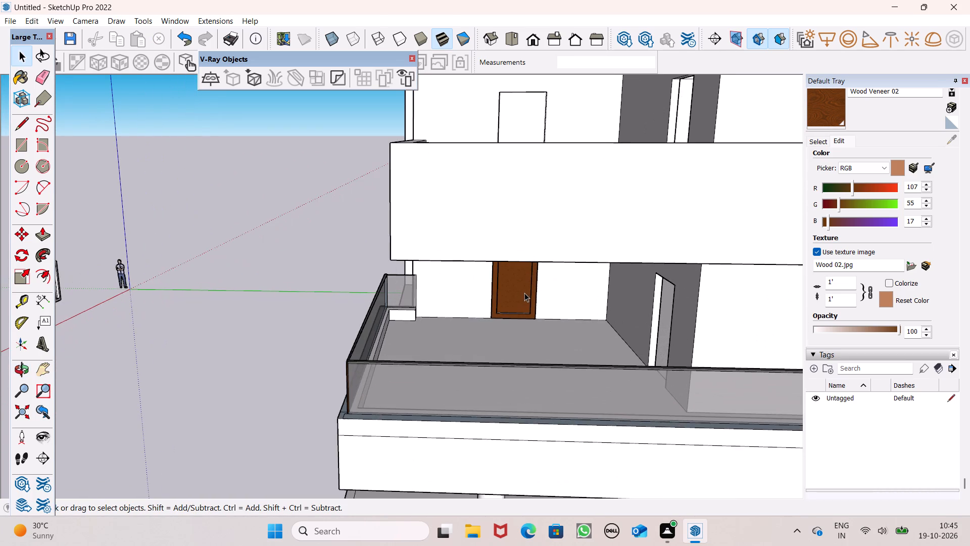
{"action": "double_click", "coordinate": [524, 293]}
{"action": "left_click", "coordinate": [305, 210]}
{"action": "left_click", "coordinate": [498, 295]}
{"action": "key", "text": "m"}
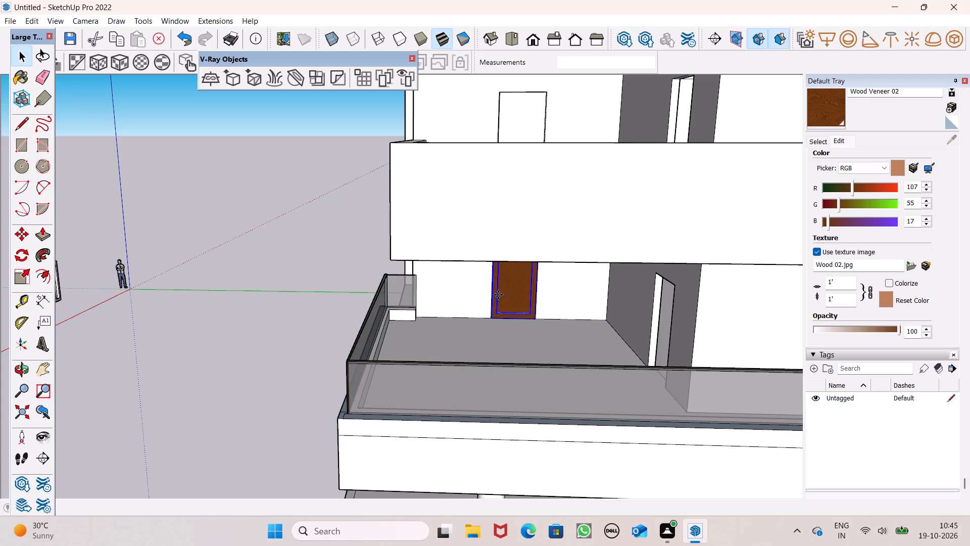
{"action": "key", "text": "Return"}
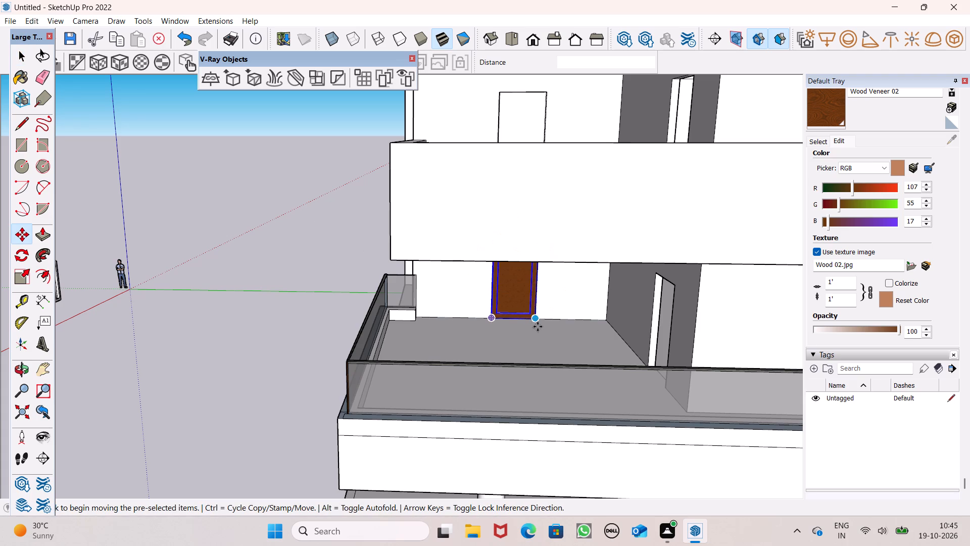
{"action": "left_click_drag", "start_coordinate": [535, 321], "coordinate": [533, 244]}
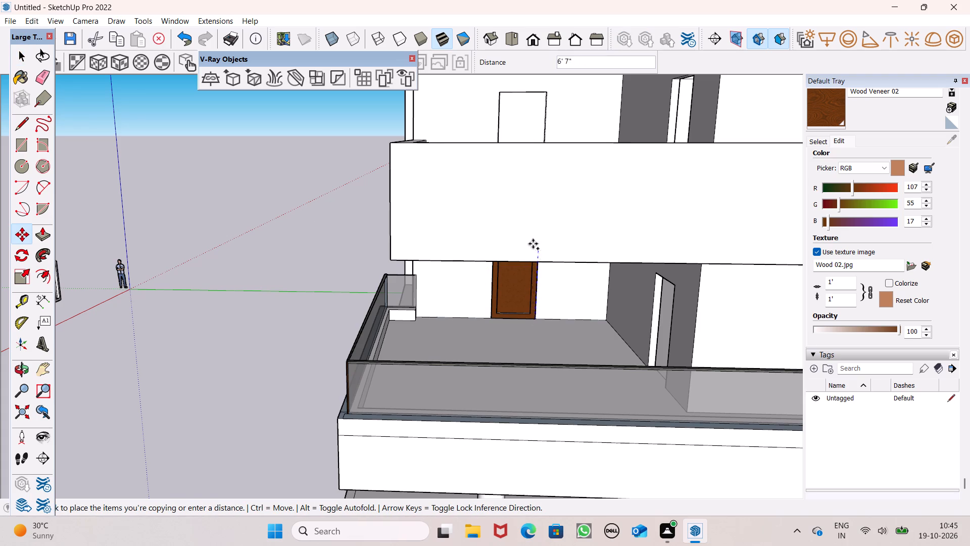
{"action": "left_click_drag", "start_coordinate": [533, 244], "coordinate": [546, 124]}
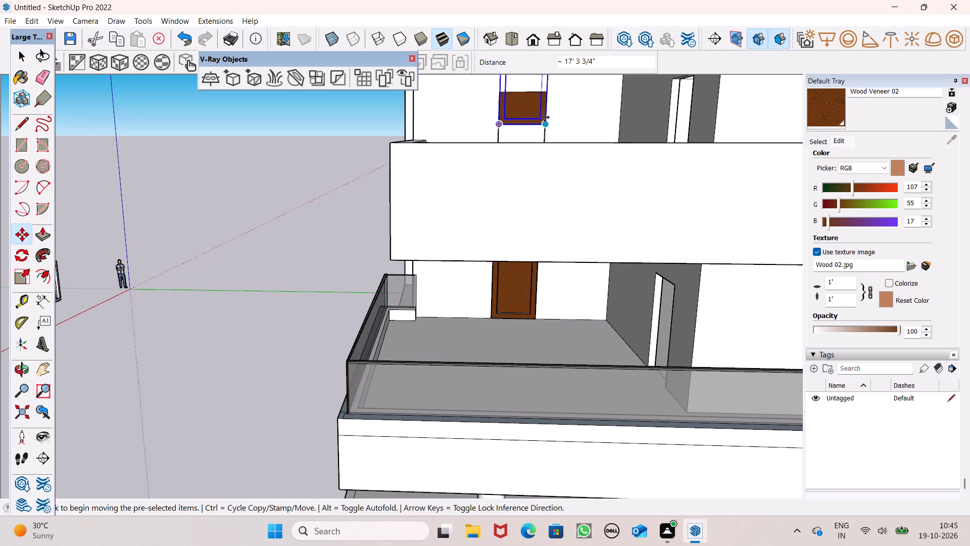
Move the second-floor door copy down by its lower corner onto the balcony doorway's bottom corner.
{"action": "scroll", "coordinate": [549, 147], "scroll_direction": "up", "scroll_amount": 1}
{"action": "middle_click_drag", "start_coordinate": [551, 160], "coordinate": [548, 226]}
{"action": "middle_click_drag", "start_coordinate": [546, 167], "coordinate": [540, 120]}
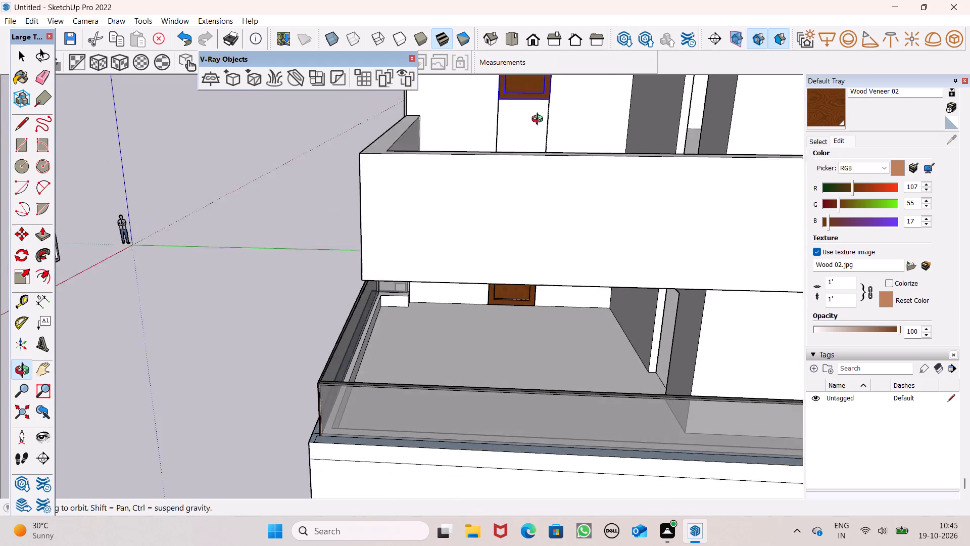
{"action": "middle_click_drag", "start_coordinate": [540, 120], "coordinate": [530, 102]}
{"action": "scroll", "coordinate": [530, 102], "scroll_direction": "up", "scroll_amount": 1}
{"action": "scroll", "coordinate": [544, 187], "scroll_direction": "down", "scroll_amount": 10}
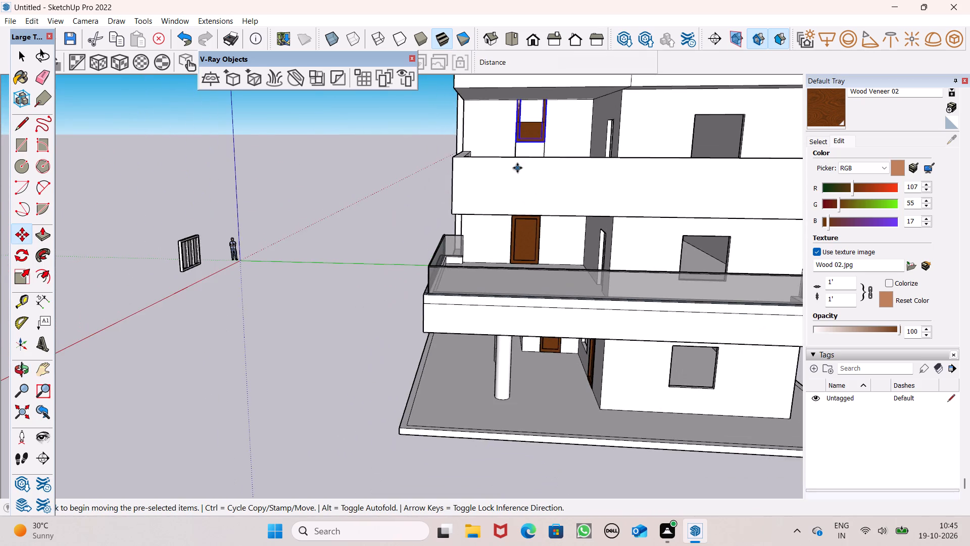
{"action": "scroll", "coordinate": [517, 168], "scroll_direction": "down", "scroll_amount": 6}
{"action": "scroll", "coordinate": [516, 130], "scroll_direction": "up", "scroll_amount": 8}
{"action": "scroll", "coordinate": [544, 166], "scroll_direction": "up", "scroll_amount": 6}
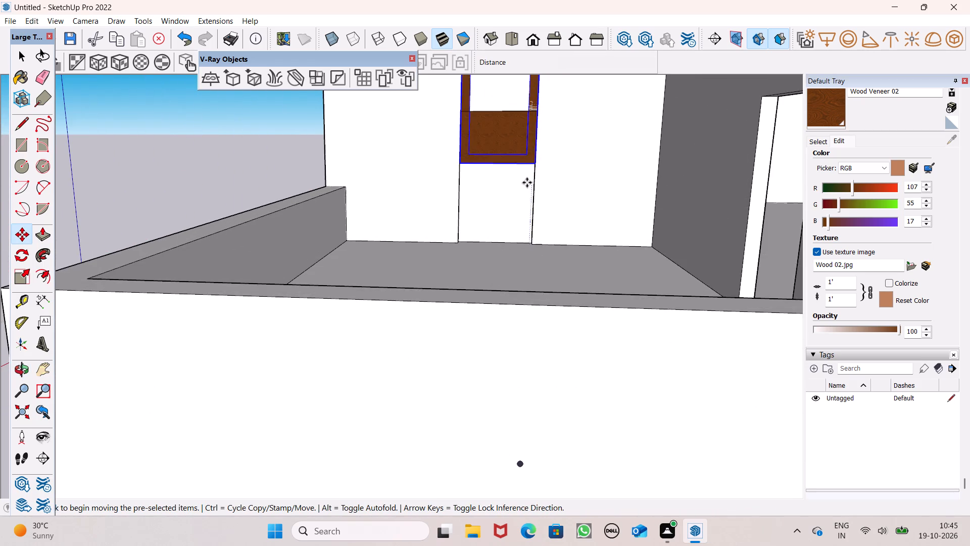
{"action": "scroll", "coordinate": [528, 168], "scroll_direction": "up", "scroll_amount": 4}
{"action": "left_click_drag", "start_coordinate": [540, 162], "coordinate": [540, 270]}
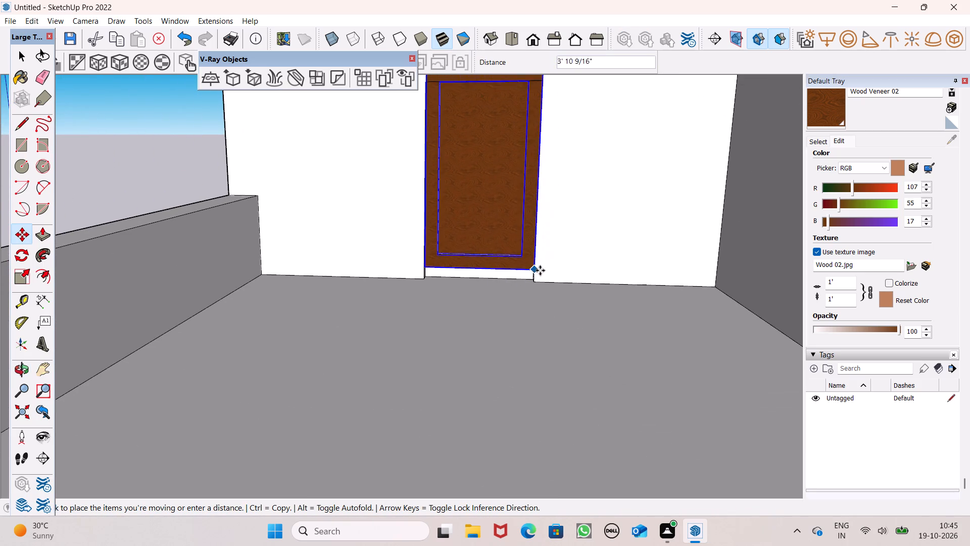
{"action": "left_click_drag", "start_coordinate": [540, 270], "coordinate": [534, 285]}
{"action": "key", "text": "space"}
{"action": "left_click", "coordinate": [148, 156]}
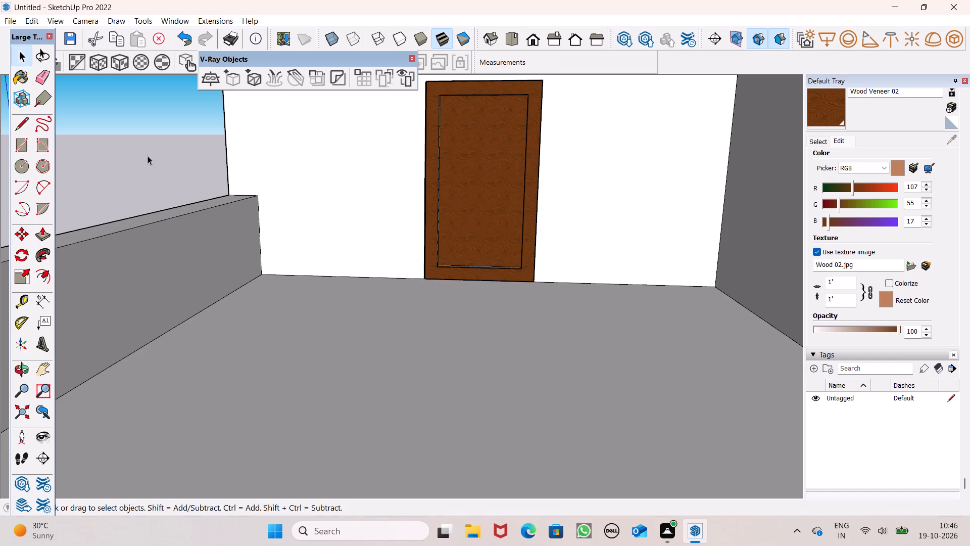
Inspect the second-floor balcony around the placed door, including the adjacent side doorway and the slab above.
{"action": "middle_click_drag", "start_coordinate": [368, 234], "coordinate": [360, 264]}
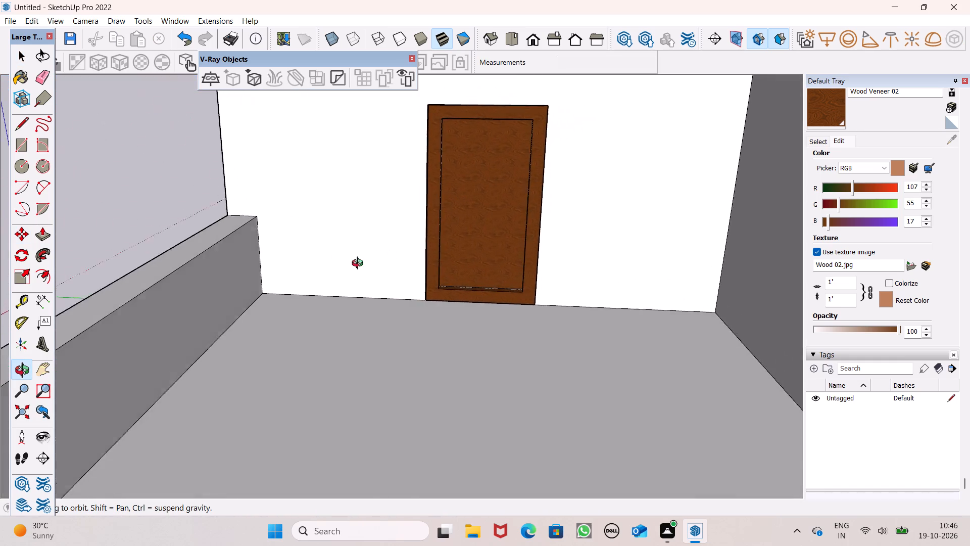
{"action": "middle_click_drag", "start_coordinate": [360, 264], "coordinate": [353, 278]}
{"action": "middle_click_drag", "start_coordinate": [341, 280], "coordinate": [419, 229]}
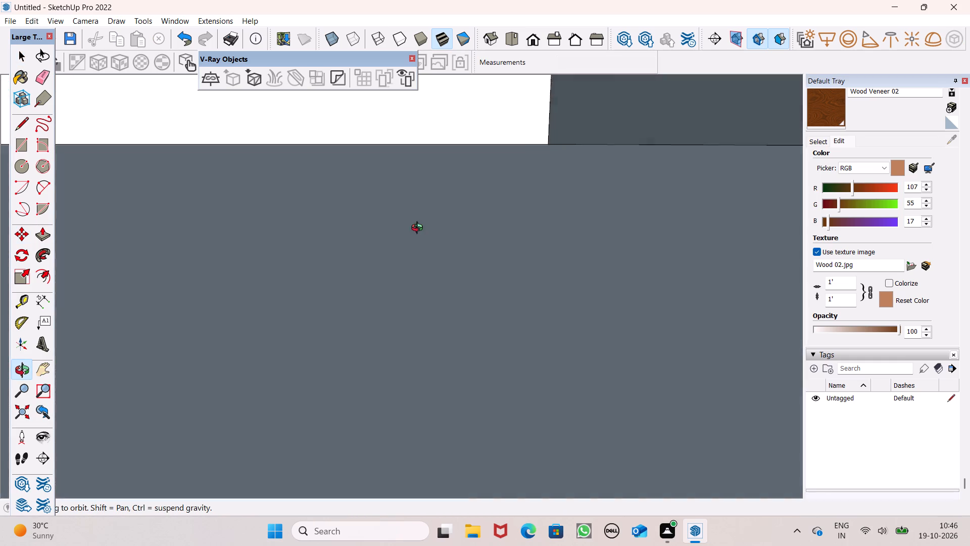
{"action": "middle_click_drag", "start_coordinate": [419, 229], "coordinate": [465, 152]}
{"action": "scroll", "coordinate": [336, 32], "scroll_direction": "down", "scroll_amount": 6}
{"action": "scroll", "coordinate": [303, 195], "scroll_direction": "down", "scroll_amount": 7}
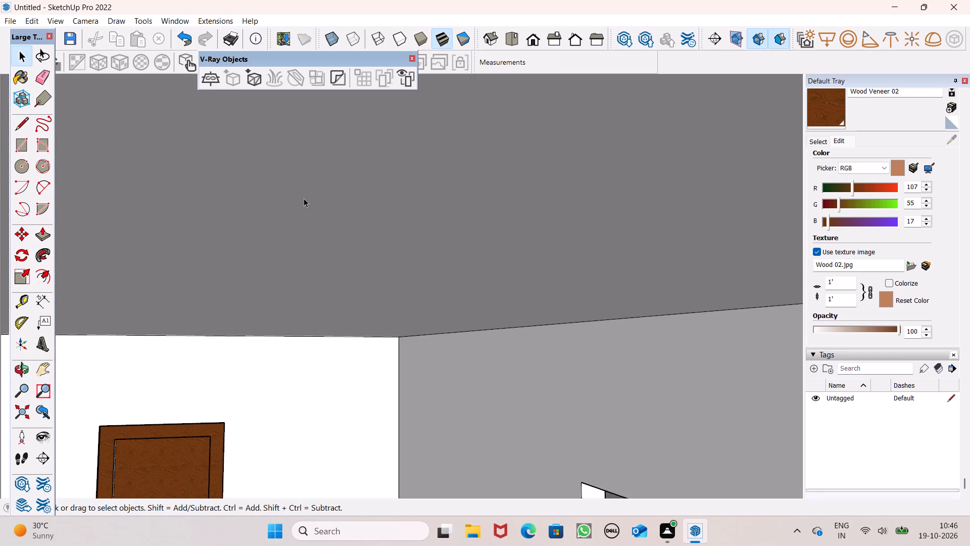
{"action": "scroll", "coordinate": [290, 197], "scroll_direction": "down", "scroll_amount": 20}
{"action": "scroll", "coordinate": [290, 197], "scroll_direction": "down", "scroll_amount": 4}
{"action": "middle_click_drag", "start_coordinate": [352, 264], "coordinate": [354, 310]}
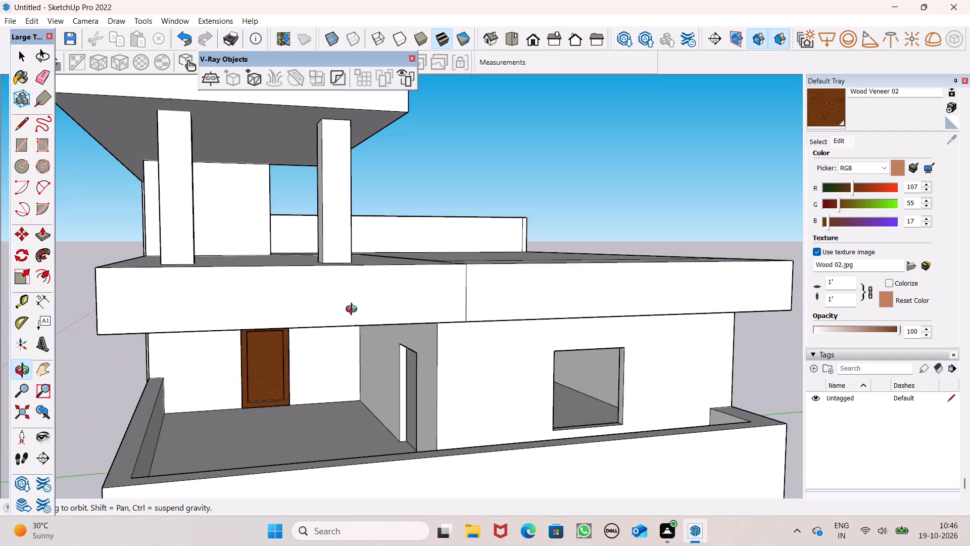
{"action": "middle_click_drag", "start_coordinate": [354, 310], "coordinate": [352, 307]}
{"action": "scroll", "coordinate": [354, 310], "scroll_direction": "up", "scroll_amount": 8}
{"action": "scroll", "coordinate": [316, 176], "scroll_direction": "up", "scroll_amount": 9}
{"action": "scroll", "coordinate": [402, 233], "scroll_direction": "down", "scroll_amount": 6}
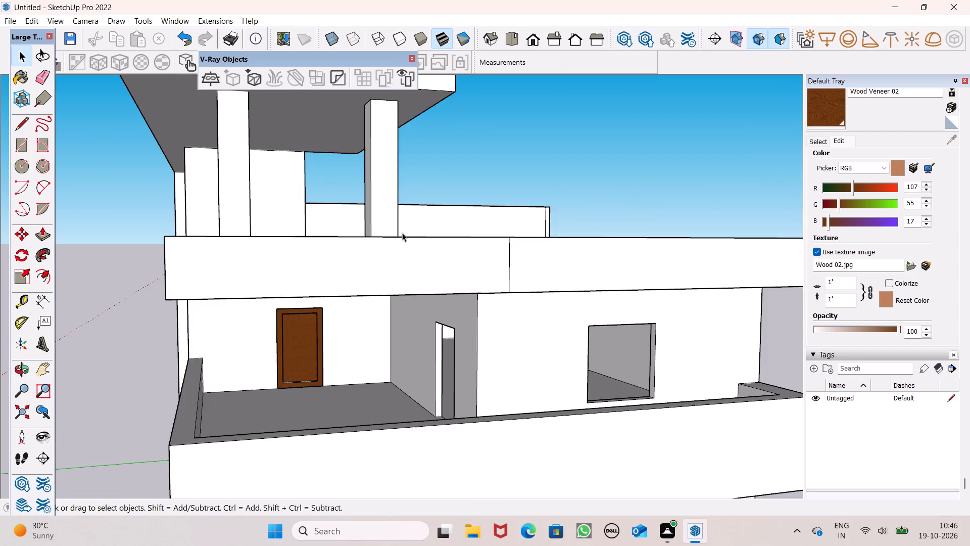
{"action": "middle_click_drag", "start_coordinate": [440, 340], "coordinate": [433, 290]}
{"action": "scroll", "coordinate": [440, 340], "scroll_direction": "up", "scroll_amount": 1}
{"action": "scroll", "coordinate": [400, 227], "scroll_direction": "up", "scroll_amount": 6}
{"action": "scroll", "coordinate": [392, 178], "scroll_direction": "up", "scroll_amount": 2}
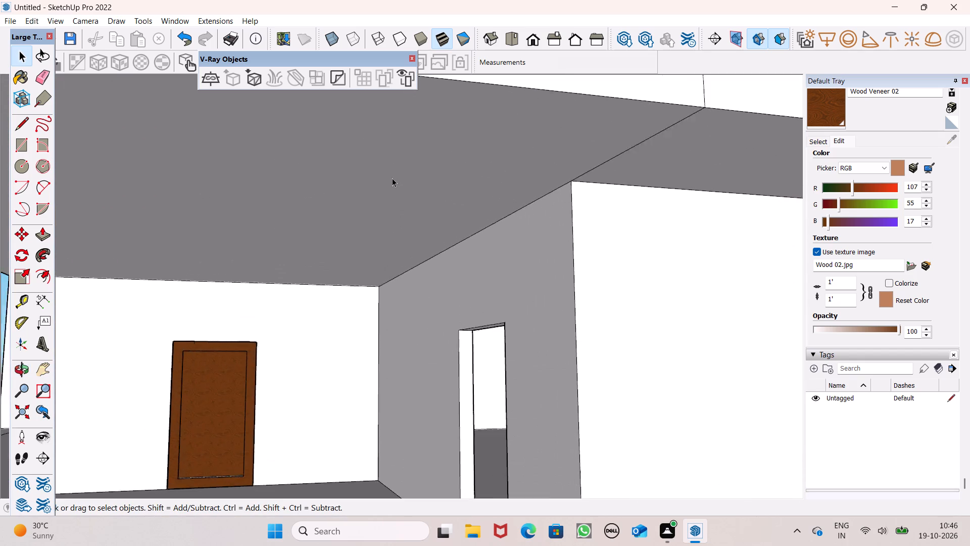
{"action": "scroll", "coordinate": [392, 178], "scroll_direction": "up", "scroll_amount": 20}
{"action": "scroll", "coordinate": [392, 178], "scroll_direction": "up", "scroll_amount": 8}
{"action": "middle_click", "coordinate": [421, 199]}
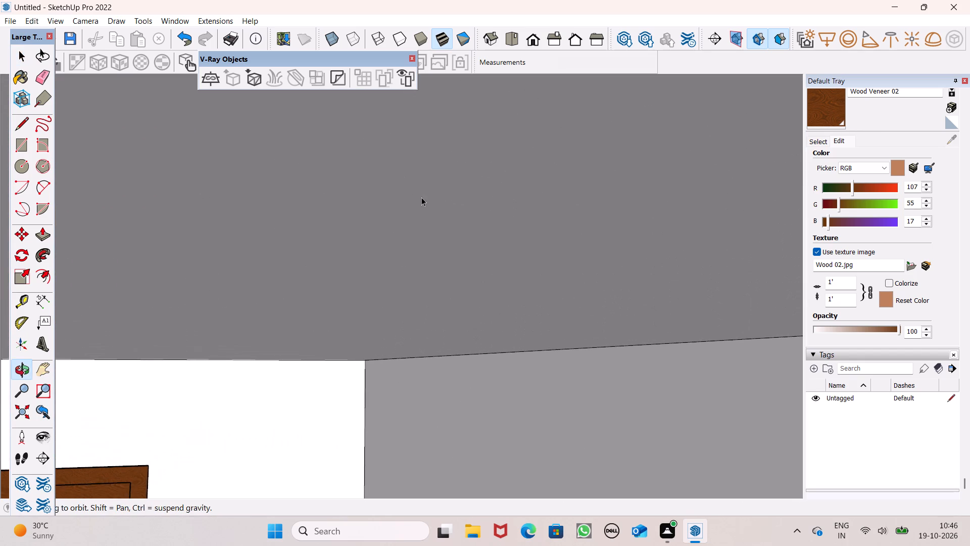
{"action": "scroll", "coordinate": [421, 197], "scroll_direction": "up", "scroll_amount": 4}
{"action": "scroll", "coordinate": [424, 244], "scroll_direction": "down", "scroll_amount": 14}
{"action": "scroll", "coordinate": [492, 312], "scroll_direction": "down", "scroll_amount": 10}
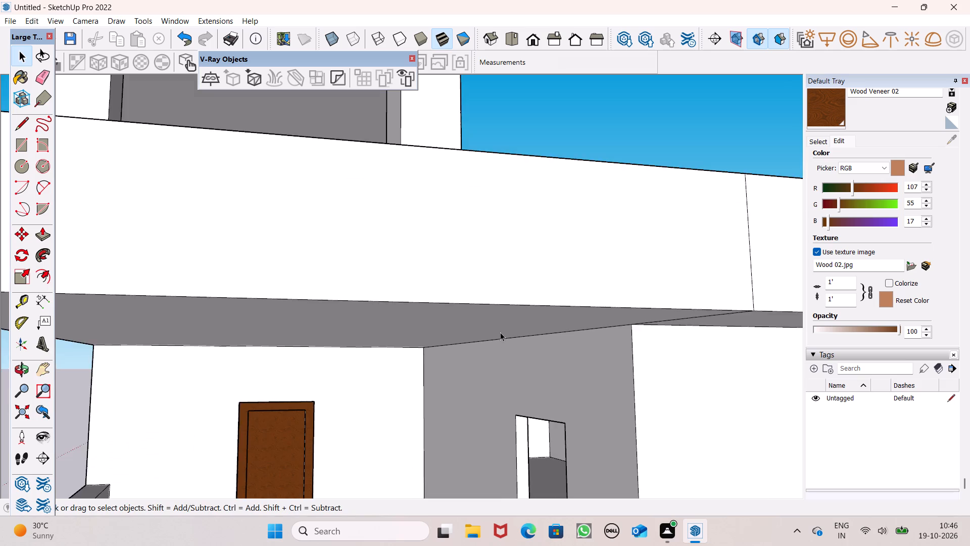
{"action": "middle_click_drag", "start_coordinate": [500, 332], "coordinate": [432, 344]}
{"action": "scroll", "coordinate": [516, 356], "scroll_direction": "up", "scroll_amount": 8}
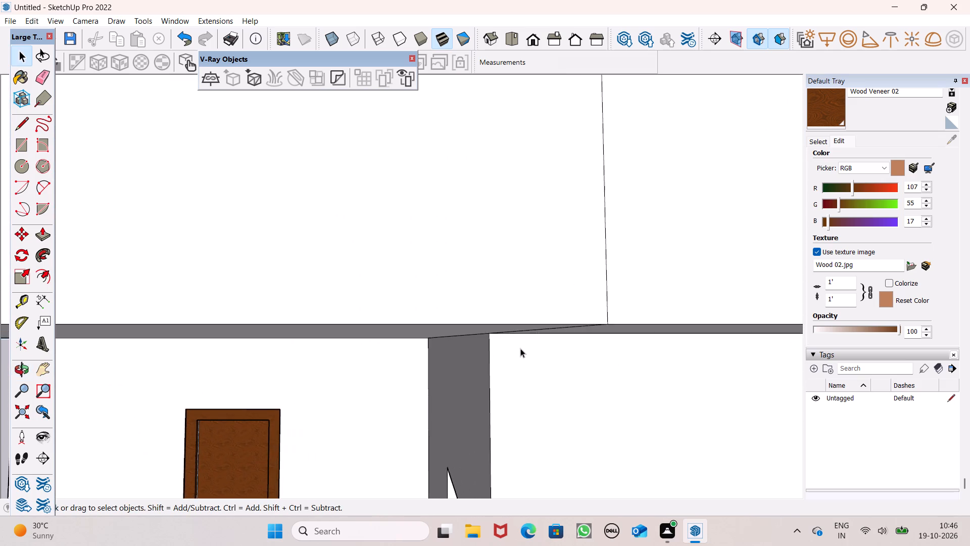
{"action": "scroll", "coordinate": [520, 338], "scroll_direction": "up", "scroll_amount": 4}
{"action": "middle_click_drag", "start_coordinate": [520, 349], "coordinate": [520, 371]}
{"action": "scroll", "coordinate": [517, 341], "scroll_direction": "up", "scroll_amount": 8}
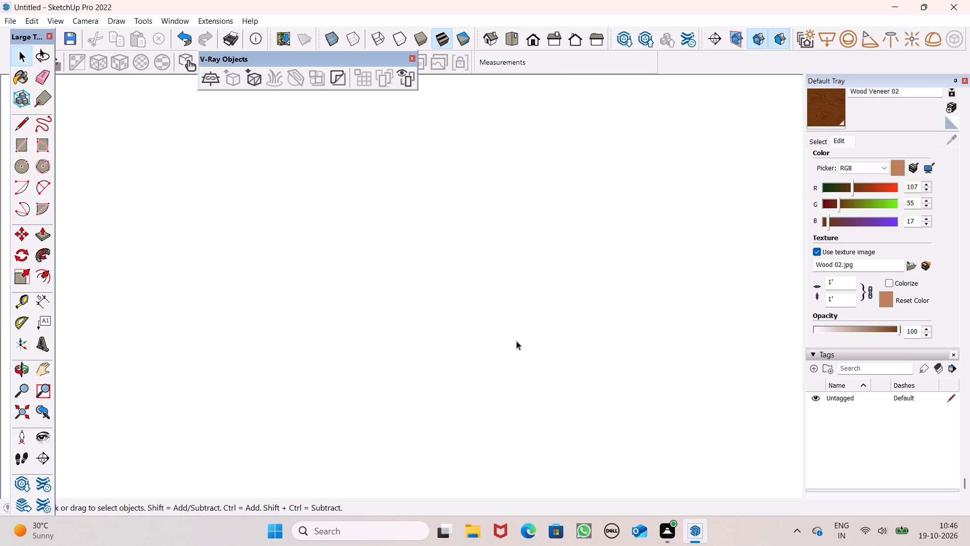
{"action": "scroll", "coordinate": [516, 341], "scroll_direction": "up", "scroll_amount": 12}
{"action": "scroll", "coordinate": [339, 130], "scroll_direction": "up", "scroll_amount": 6}
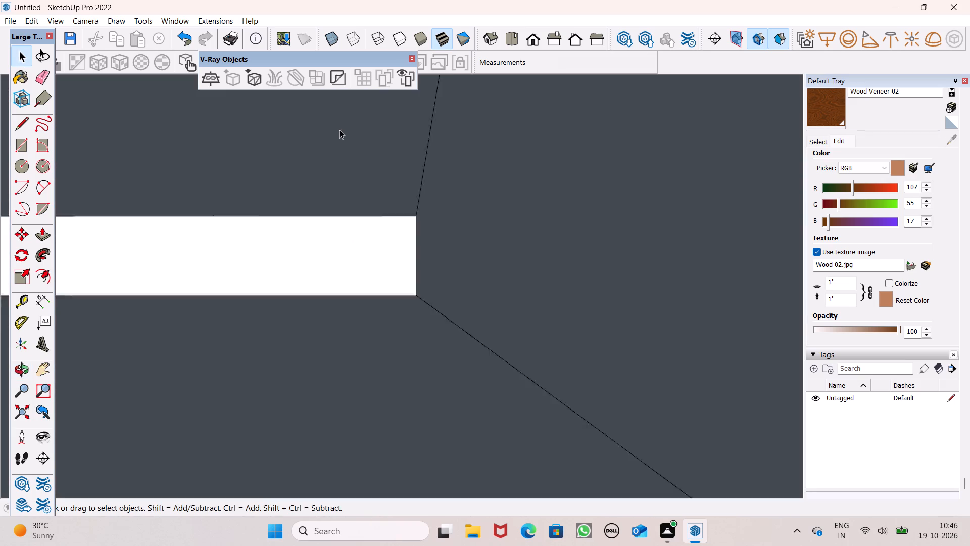
{"action": "scroll", "coordinate": [339, 130], "scroll_direction": "up", "scroll_amount": 14}
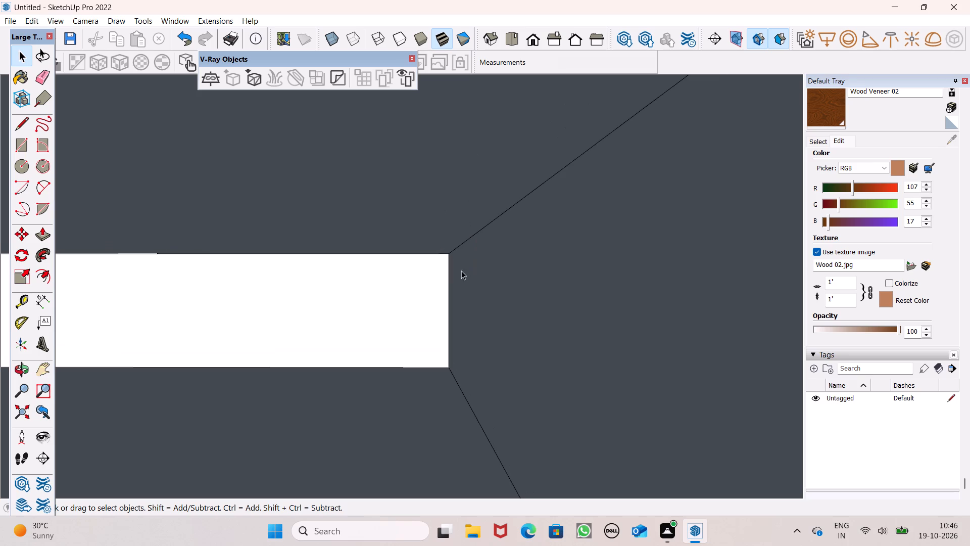
{"action": "left_click_drag", "start_coordinate": [420, 305], "coordinate": [387, 283]}
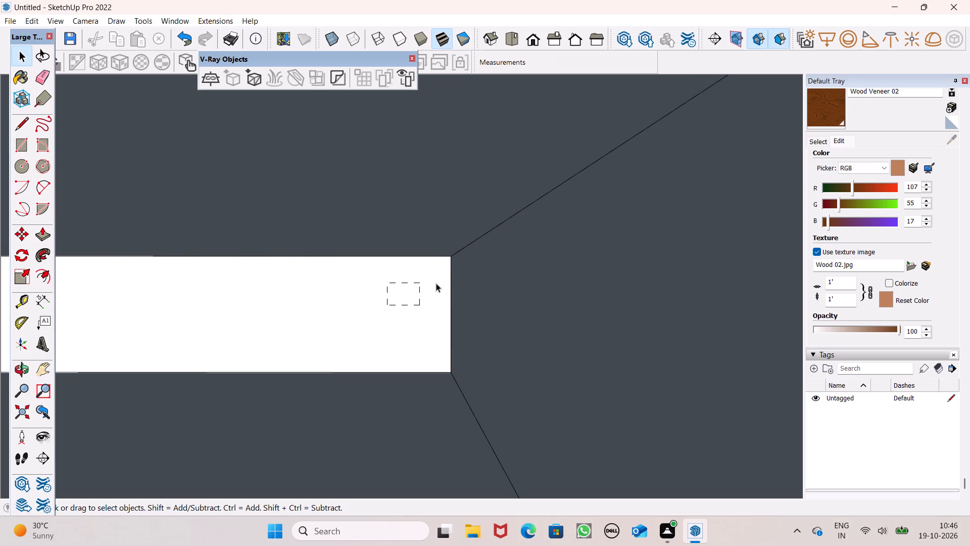
{"action": "scroll", "coordinate": [453, 274], "scroll_direction": "down", "scroll_amount": 5}
{"action": "scroll", "coordinate": [458, 211], "scroll_direction": "down", "scroll_amount": 6}
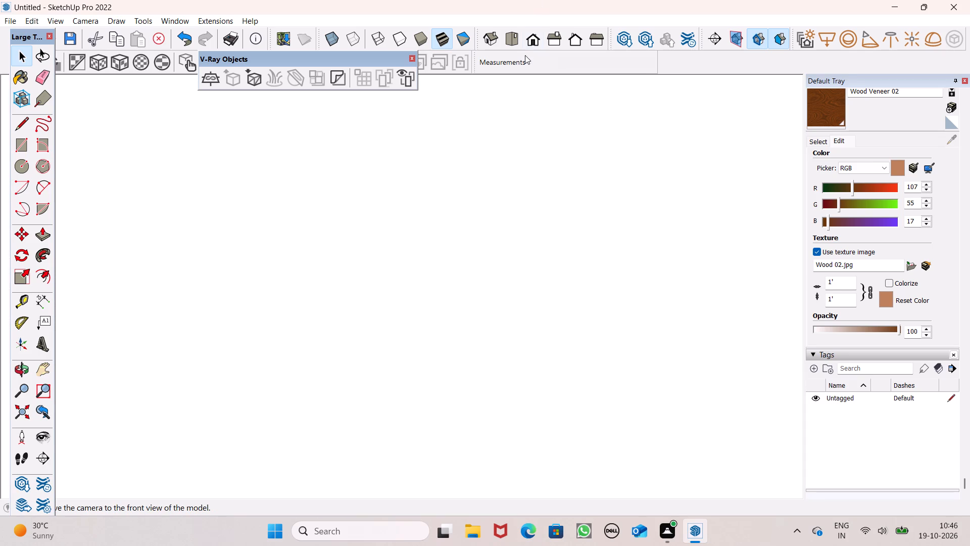
Examine the whole building from the front and from above, checking the balcony doors and the upper floors.
{"action": "left_click", "coordinate": [536, 38]}
{"action": "scroll", "coordinate": [587, 515], "scroll_direction": "down", "scroll_amount": 3}
{"action": "scroll", "coordinate": [586, 436], "scroll_direction": "down", "scroll_amount": 8}
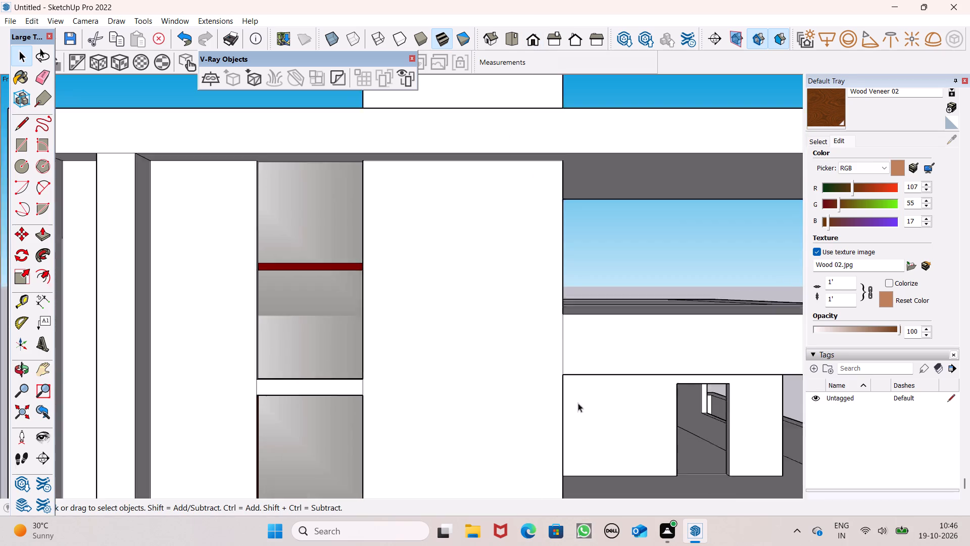
{"action": "scroll", "coordinate": [578, 403], "scroll_direction": "down", "scroll_amount": 12}
{"action": "middle_click_drag", "start_coordinate": [605, 380], "coordinate": [617, 395]}
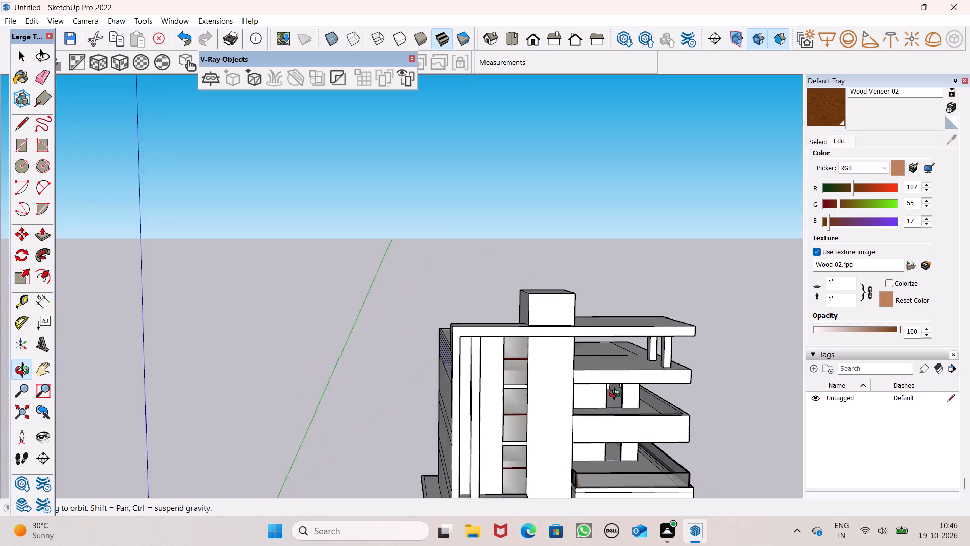
{"action": "middle_click_drag", "start_coordinate": [617, 395], "coordinate": [623, 393]}
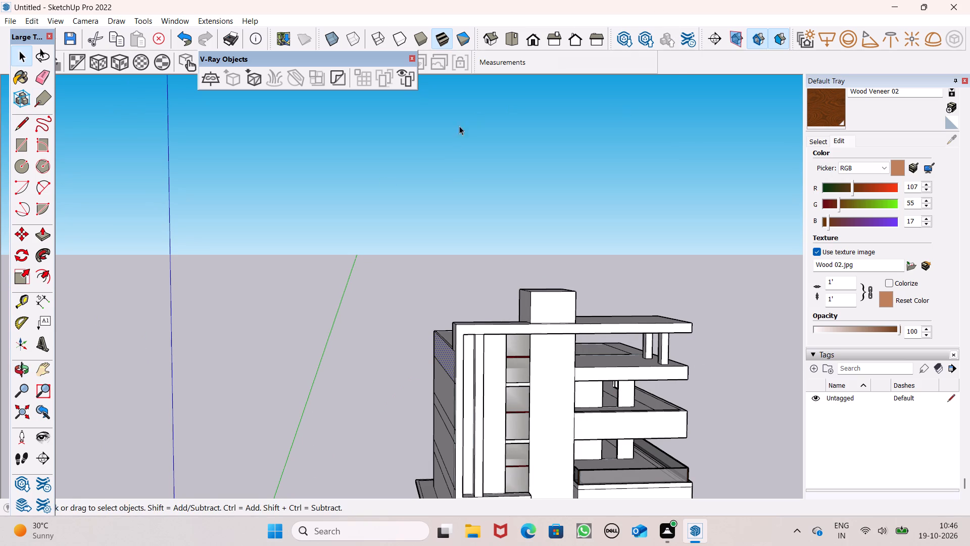
{"action": "scroll", "coordinate": [376, 180], "scroll_direction": "down", "scroll_amount": 4}
{"action": "middle_click_drag", "start_coordinate": [594, 257], "coordinate": [594, 260]}
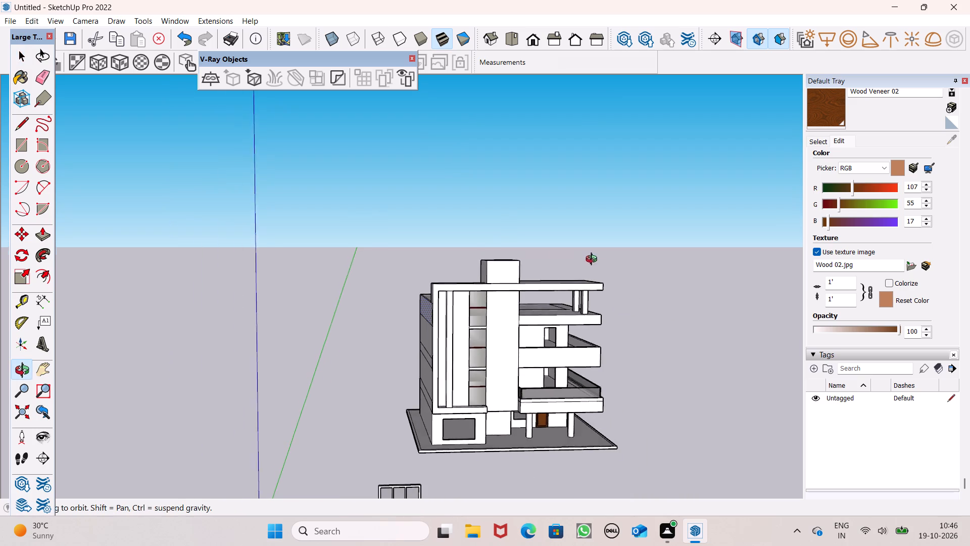
{"action": "middle_click_drag", "start_coordinate": [594, 260], "coordinate": [517, 244]}
{"action": "scroll", "coordinate": [607, 315], "scroll_direction": "up", "scroll_amount": 4}
{"action": "scroll", "coordinate": [609, 292], "scroll_direction": "down", "scroll_amount": 2}
{"action": "middle_click_drag", "start_coordinate": [621, 355], "coordinate": [595, 480]}
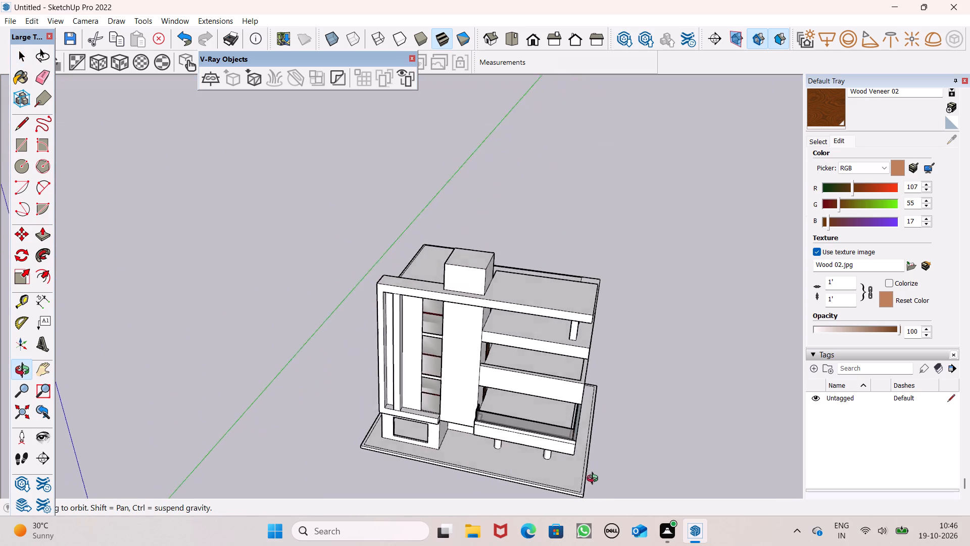
{"action": "middle_click_drag", "start_coordinate": [595, 480], "coordinate": [503, 447]}
{"action": "middle_click_drag", "start_coordinate": [546, 352], "coordinate": [487, 347]}
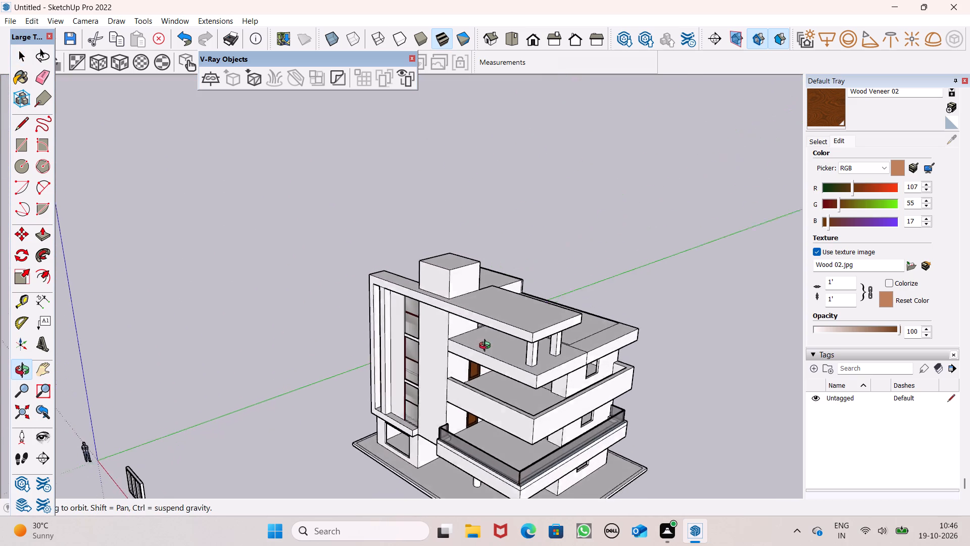
Extend the terrace slab's inner border line from the inset corner to the slab's outer edge with a line about 5' long.
{"action": "middle_click_drag", "start_coordinate": [487, 347], "coordinate": [331, 387]}
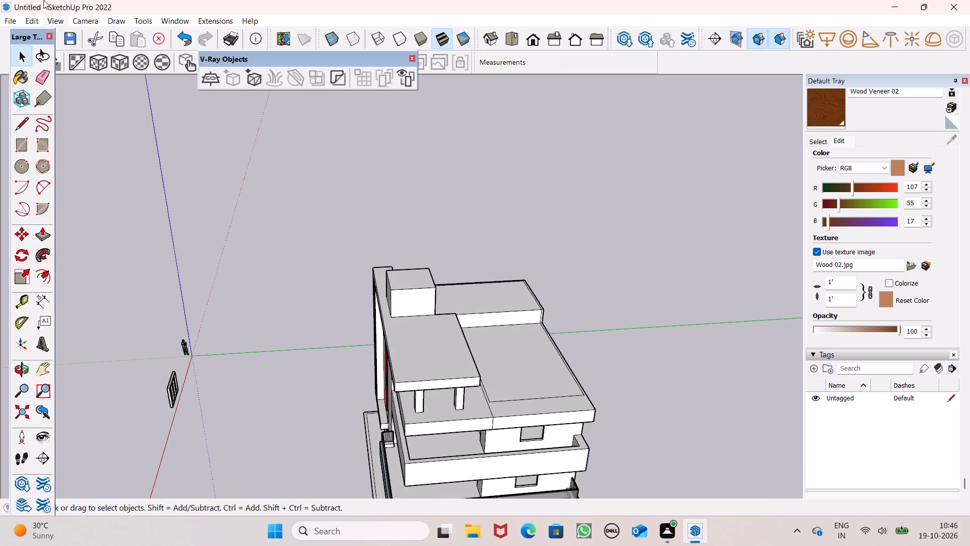
{"action": "left_click", "coordinate": [23, 126]}
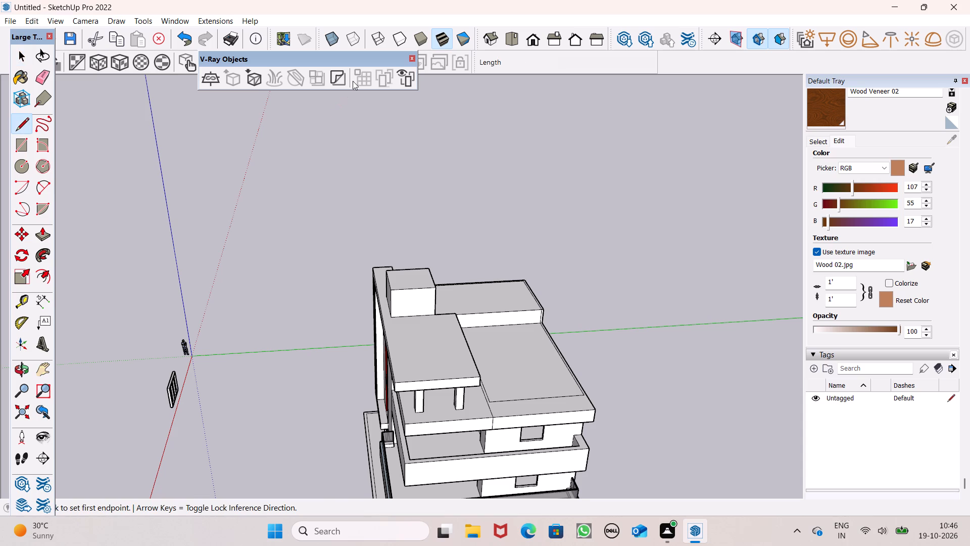
{"action": "scroll", "coordinate": [354, 86], "scroll_direction": "down", "scroll_amount": 2}
{"action": "scroll", "coordinate": [411, 288], "scroll_direction": "down", "scroll_amount": 1}
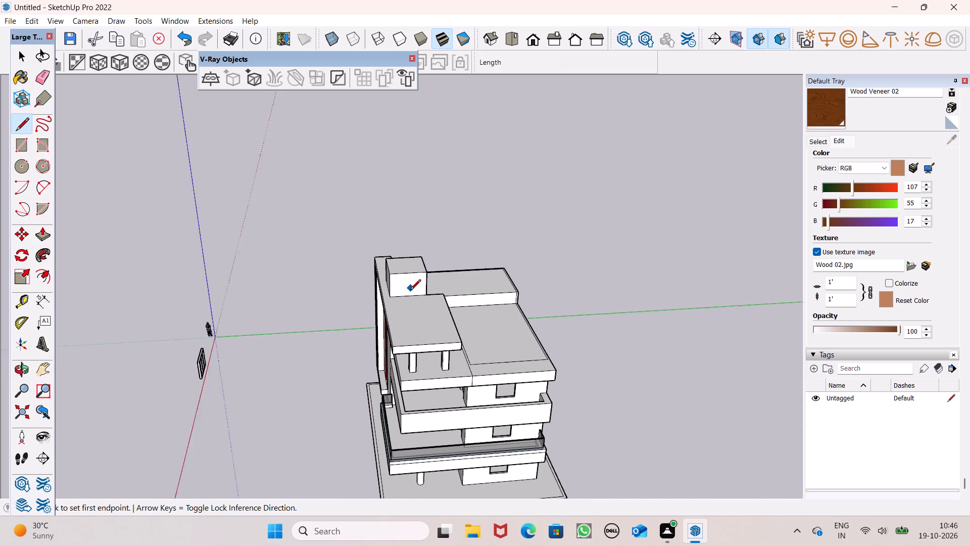
{"action": "scroll", "coordinate": [410, 291], "scroll_direction": "down", "scroll_amount": 1}
{"action": "middle_click_drag", "start_coordinate": [425, 397], "coordinate": [421, 475]}
{"action": "scroll", "coordinate": [532, 406], "scroll_direction": "up", "scroll_amount": 12}
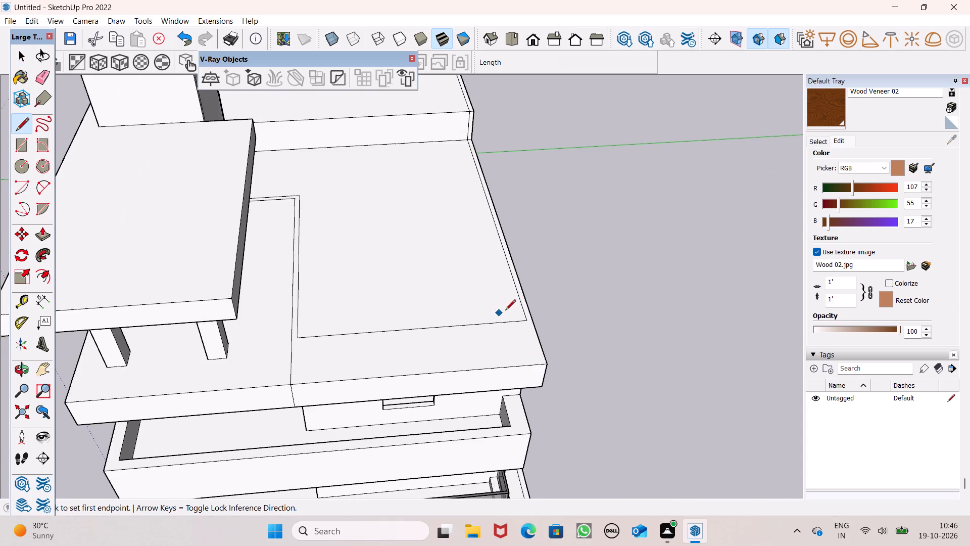
{"action": "scroll", "coordinate": [523, 314], "scroll_direction": "up", "scroll_amount": 5}
{"action": "left_click", "coordinate": [525, 325]}
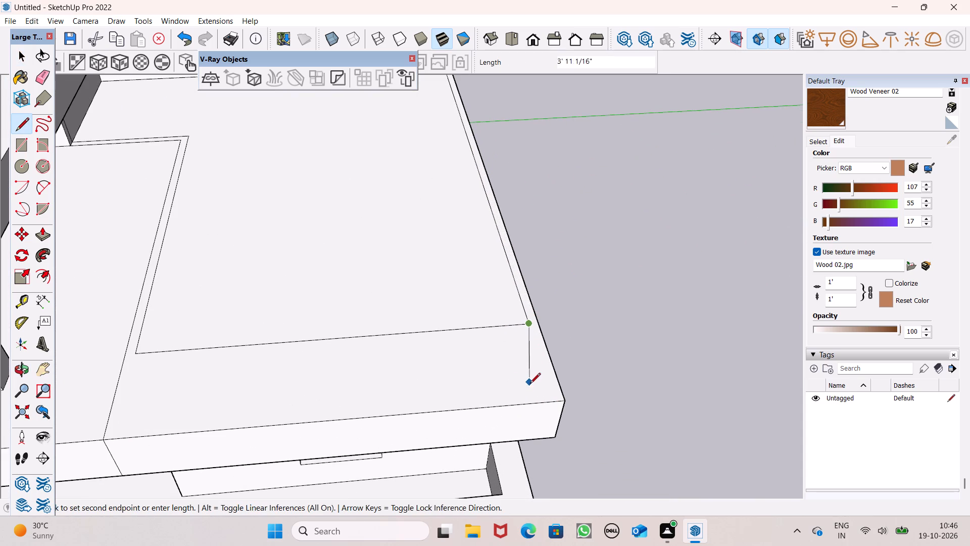
{"action": "left_click", "coordinate": [550, 407]}
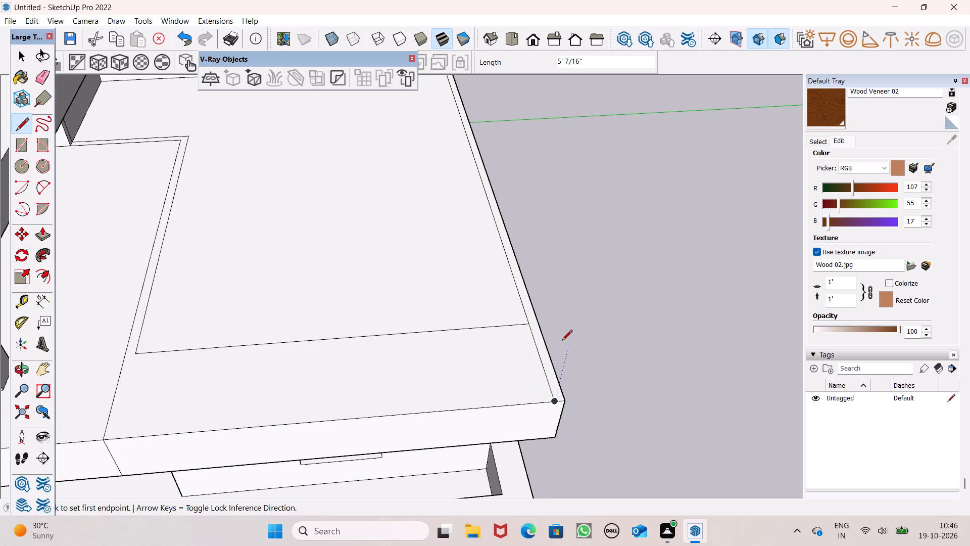
Draw a border line about 38' 9" long across the terrace slab, parallel to its outer edge beyond the canopy columns.
{"action": "scroll", "coordinate": [562, 341], "scroll_direction": "down", "scroll_amount": 4}
{"action": "middle_click_drag", "start_coordinate": [346, 423], "coordinate": [309, 468]}
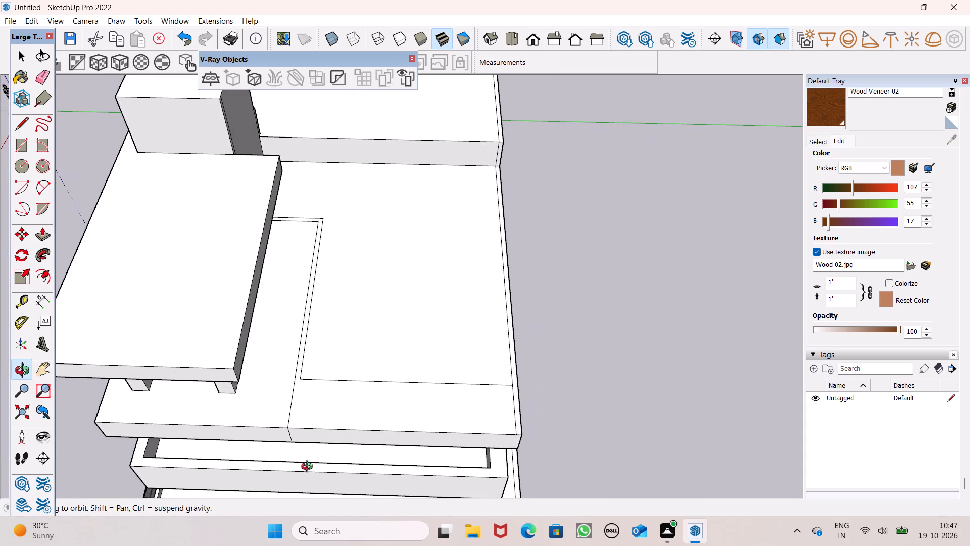
{"action": "middle_click_drag", "start_coordinate": [309, 468], "coordinate": [307, 465]}
{"action": "scroll", "coordinate": [423, 434], "scroll_direction": "up", "scroll_amount": 5}
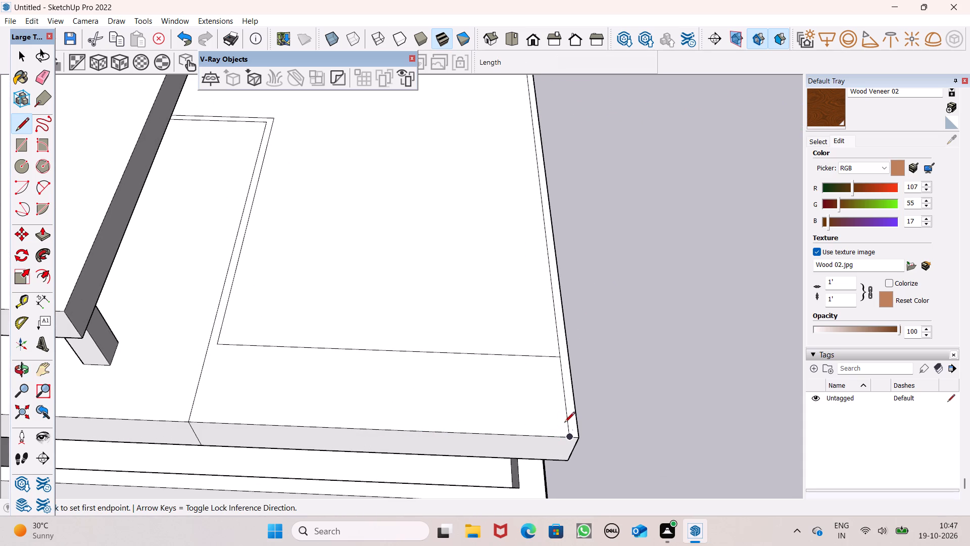
{"action": "left_click", "coordinate": [581, 426]}
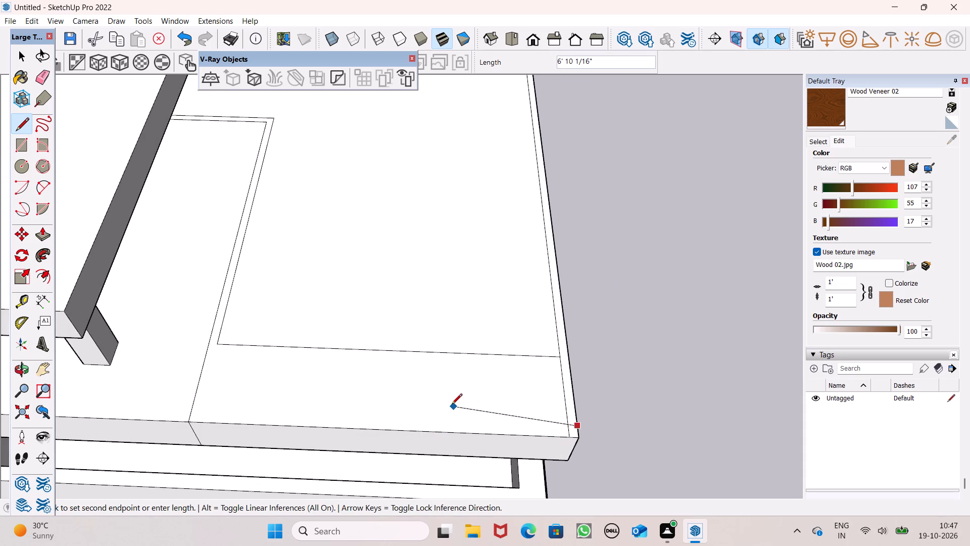
{"action": "scroll", "coordinate": [452, 405], "scroll_direction": "down", "scroll_amount": 4}
{"action": "scroll", "coordinate": [253, 388], "scroll_direction": "down", "scroll_amount": 5}
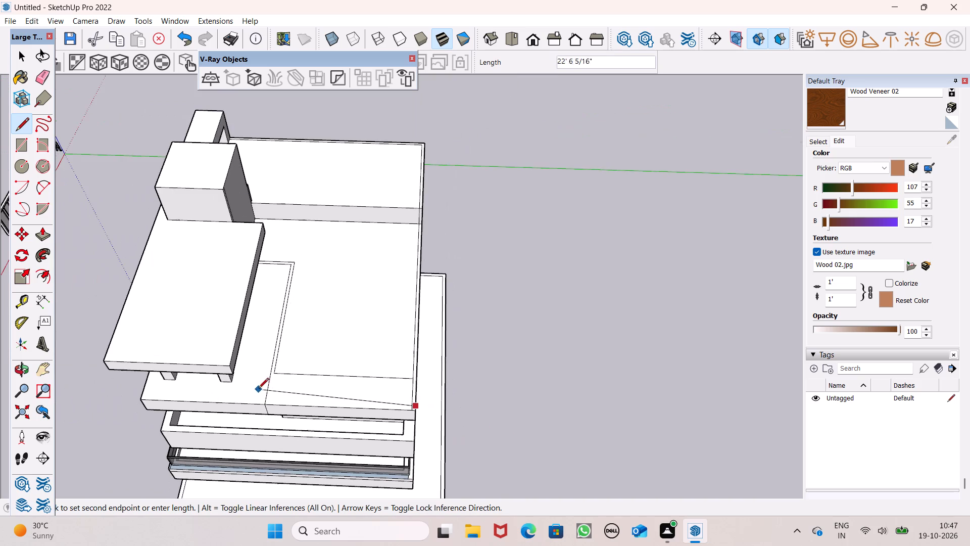
{"action": "scroll", "coordinate": [258, 389], "scroll_direction": "down", "scroll_amount": 1}
{"action": "scroll", "coordinate": [159, 394], "scroll_direction": "up", "scroll_amount": 8}
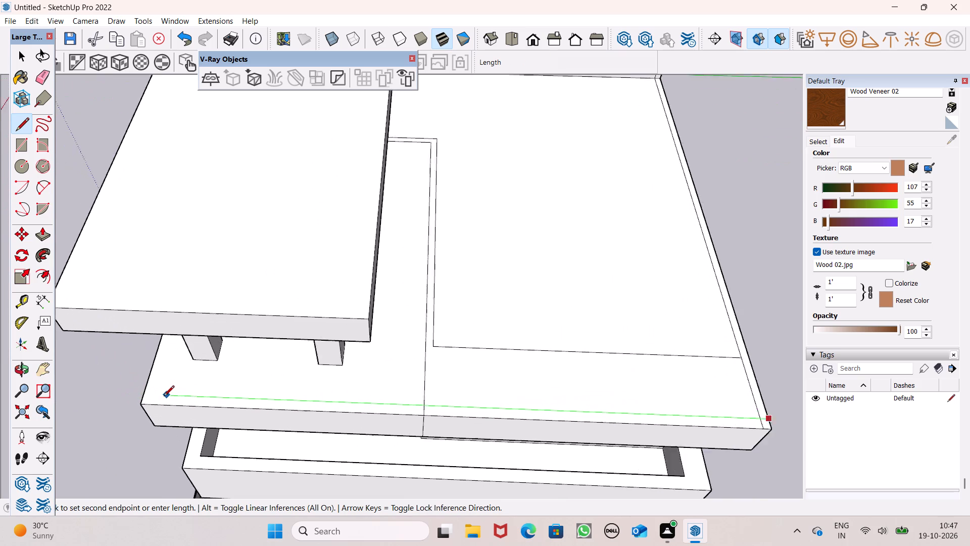
{"action": "scroll", "coordinate": [164, 397], "scroll_direction": "up", "scroll_amount": 1}
{"action": "left_click", "coordinate": [140, 397]}
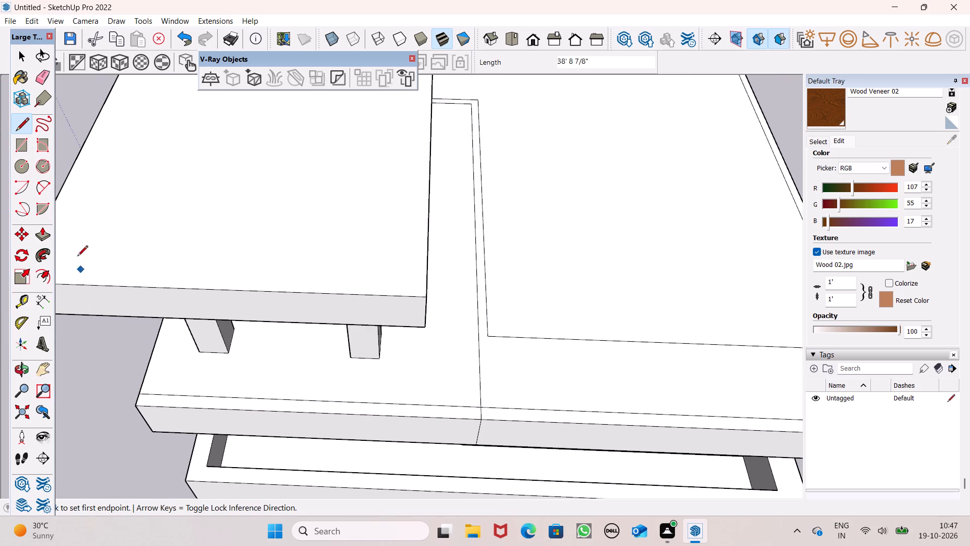
Erase the seam segments crossing the slab's border strip and outer face, plus the overshooting line ends at the corner.
{"action": "left_click", "coordinate": [46, 72]}
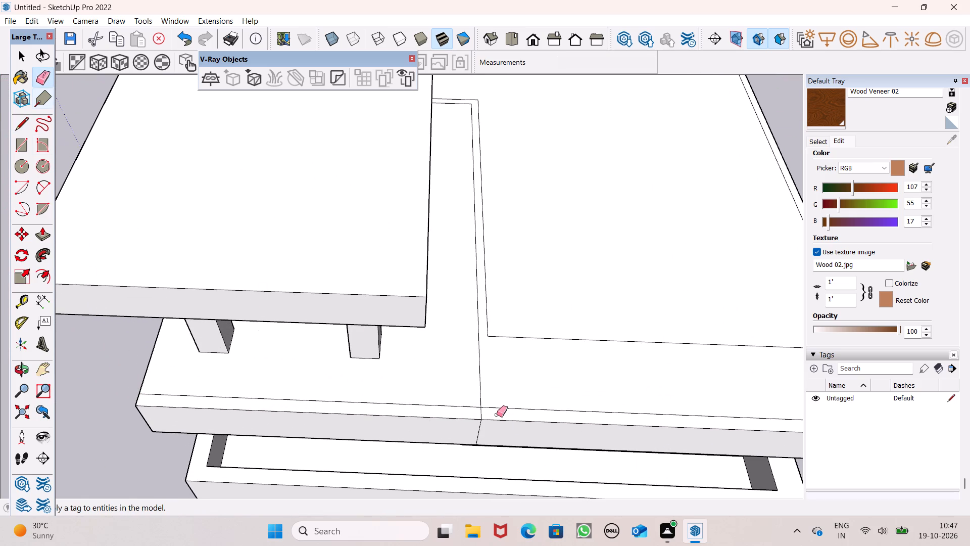
{"action": "scroll", "coordinate": [494, 416], "scroll_direction": "up", "scroll_amount": 6}
{"action": "left_click", "coordinate": [472, 415]}
{"action": "left_click_drag", "start_coordinate": [472, 437], "coordinate": [469, 443]}
{"action": "left_click_drag", "start_coordinate": [456, 442], "coordinate": [471, 444]}
{"action": "scroll", "coordinate": [384, 316], "scroll_direction": "down", "scroll_amount": 7}
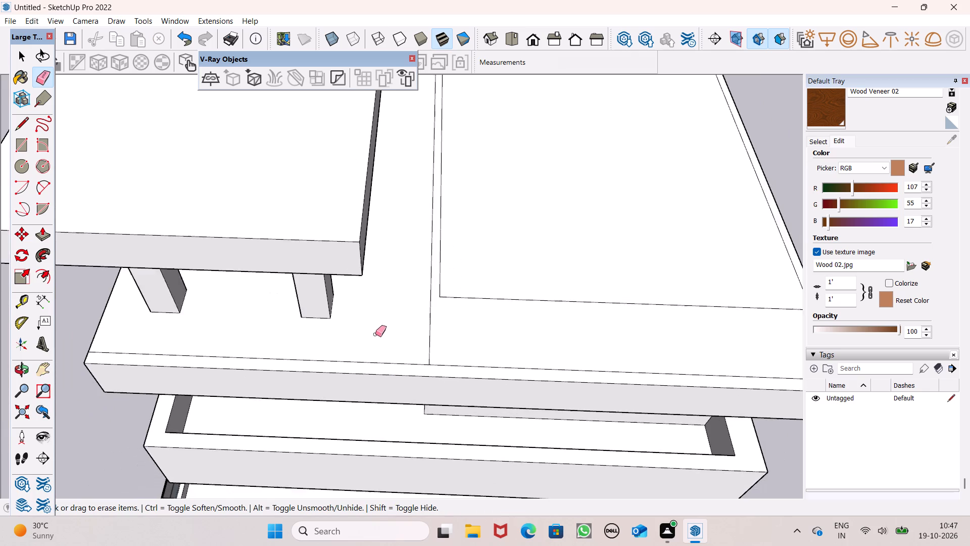
{"action": "scroll", "coordinate": [373, 333], "scroll_direction": "down", "scroll_amount": 4}
{"action": "scroll", "coordinate": [738, 356], "scroll_direction": "up", "scroll_amount": 6}
{"action": "scroll", "coordinate": [533, 366], "scroll_direction": "up", "scroll_amount": 5}
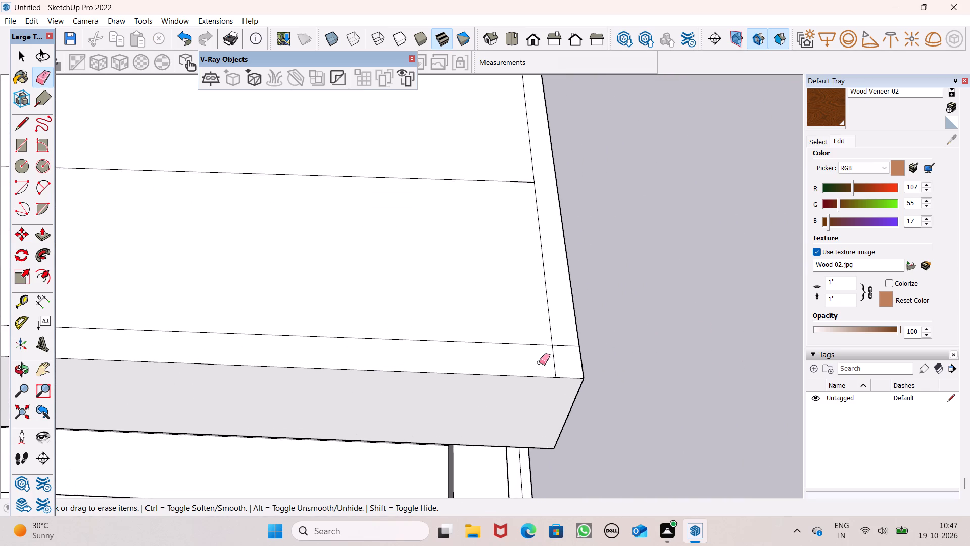
{"action": "scroll", "coordinate": [539, 362], "scroll_direction": "up", "scroll_amount": 4}
{"action": "left_click_drag", "start_coordinate": [568, 335], "coordinate": [567, 366]}
{"action": "left_click_drag", "start_coordinate": [558, 362], "coordinate": [569, 359]}
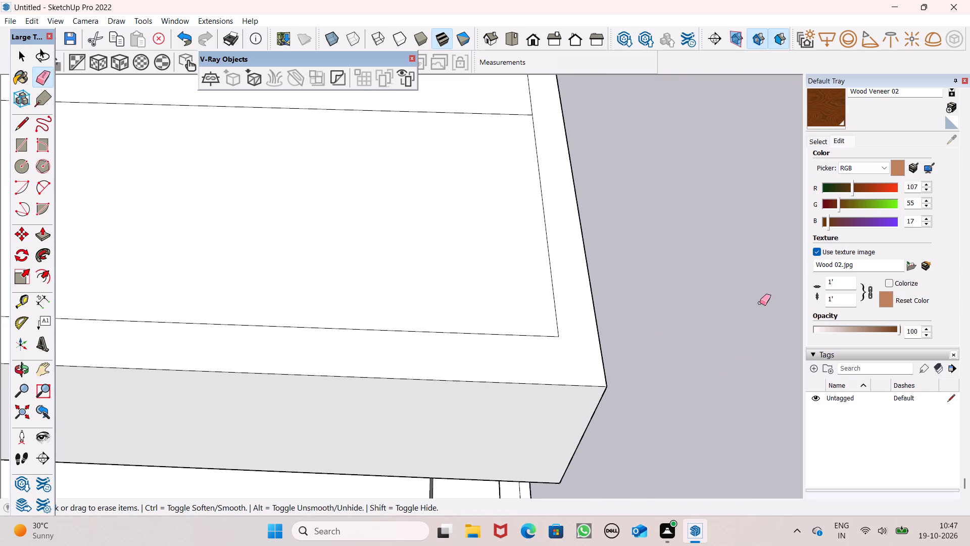
Erase the leftover cross line, seam and double L-shaped lines from the middle of the terrace slab's top surface.
{"action": "scroll", "coordinate": [804, 304], "scroll_direction": "down", "scroll_amount": 5}
{"action": "scroll", "coordinate": [515, 306], "scroll_direction": "down", "scroll_amount": 9}
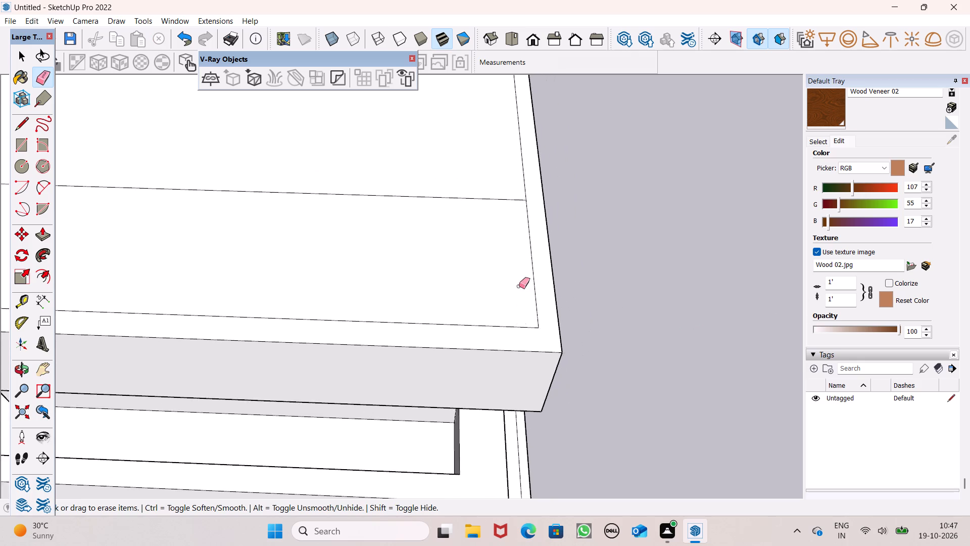
{"action": "scroll", "coordinate": [519, 286], "scroll_direction": "down", "scroll_amount": 4}
{"action": "left_click_drag", "start_coordinate": [493, 233], "coordinate": [493, 248]}
{"action": "scroll", "coordinate": [497, 265], "scroll_direction": "down", "scroll_amount": 7}
{"action": "scroll", "coordinate": [489, 314], "scroll_direction": "down", "scroll_amount": 2}
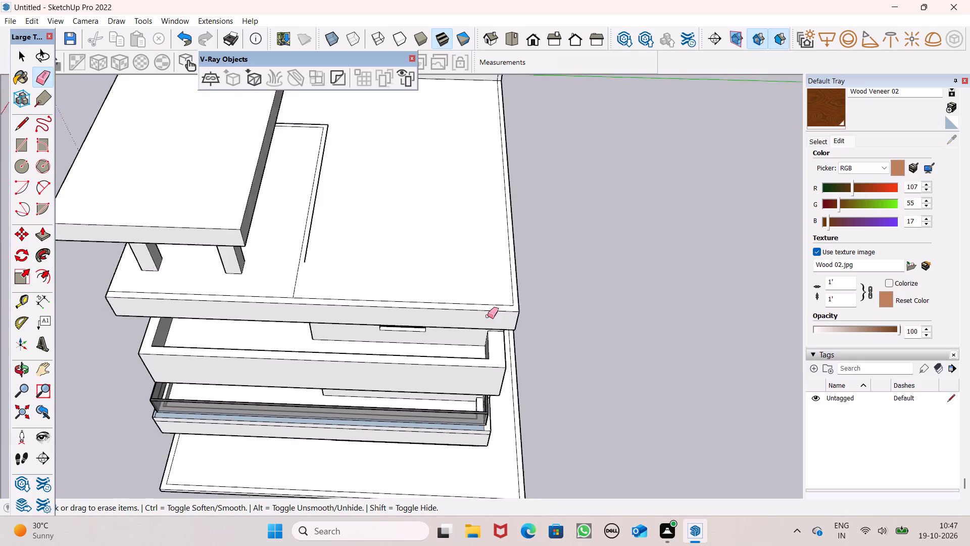
{"action": "scroll", "coordinate": [488, 316], "scroll_direction": "down", "scroll_amount": 1}
{"action": "scroll", "coordinate": [366, 287], "scroll_direction": "up", "scroll_amount": 3}
{"action": "left_click", "coordinate": [323, 253]}
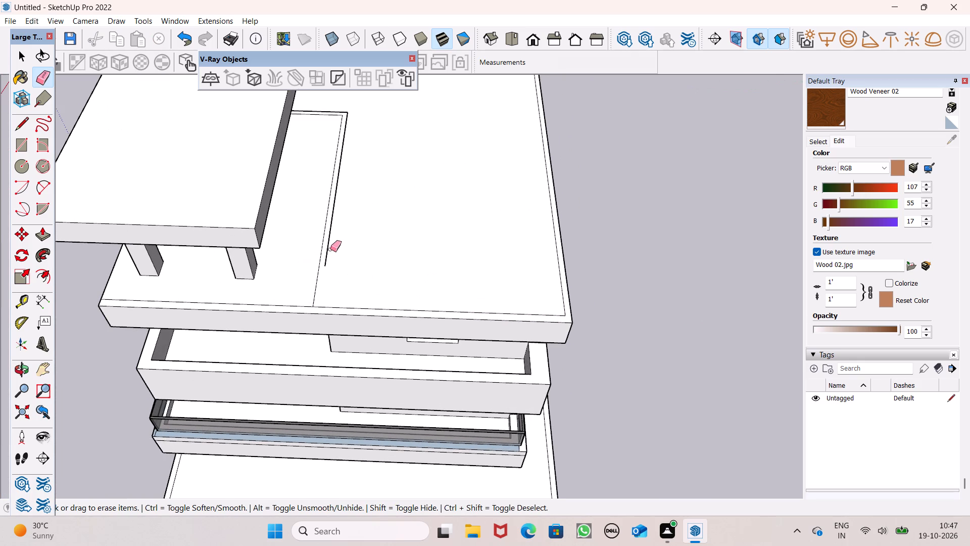
{"action": "scroll", "coordinate": [433, 257], "scroll_direction": "down", "scroll_amount": 6}
{"action": "middle_click_drag", "start_coordinate": [469, 264], "coordinate": [386, 244]}
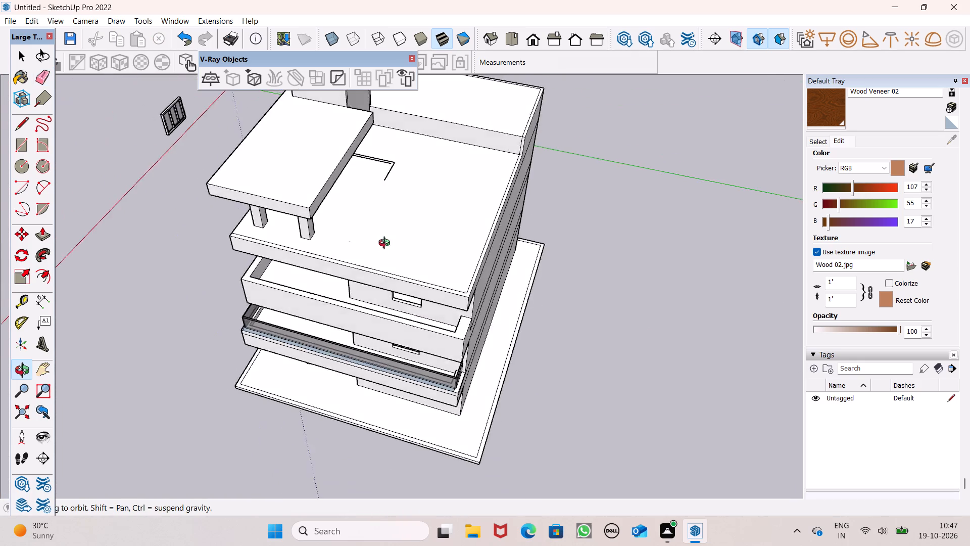
{"action": "middle_click_drag", "start_coordinate": [386, 244], "coordinate": [263, 257]}
{"action": "scroll", "coordinate": [285, 181], "scroll_direction": "up", "scroll_amount": 6}
{"action": "scroll", "coordinate": [416, 156], "scroll_direction": "up", "scroll_amount": 6}
{"action": "left_click_drag", "start_coordinate": [421, 172], "coordinate": [423, 190]}
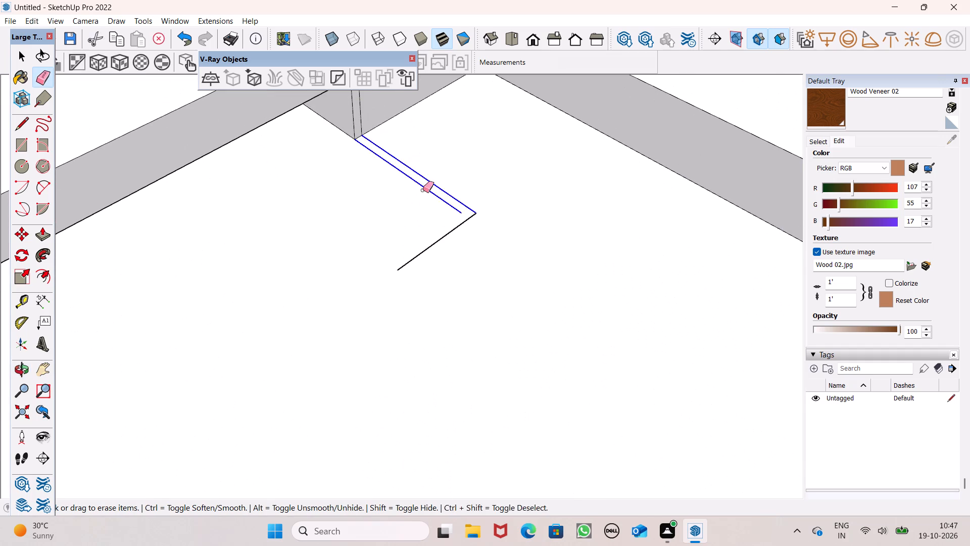
{"action": "left_click_drag", "start_coordinate": [423, 190], "coordinate": [423, 191]}
{"action": "left_click_drag", "start_coordinate": [455, 223], "coordinate": [456, 236]}
{"action": "scroll", "coordinate": [461, 207], "scroll_direction": "down", "scroll_amount": 8}
{"action": "left_click_drag", "start_coordinate": [433, 230], "coordinate": [434, 253]}
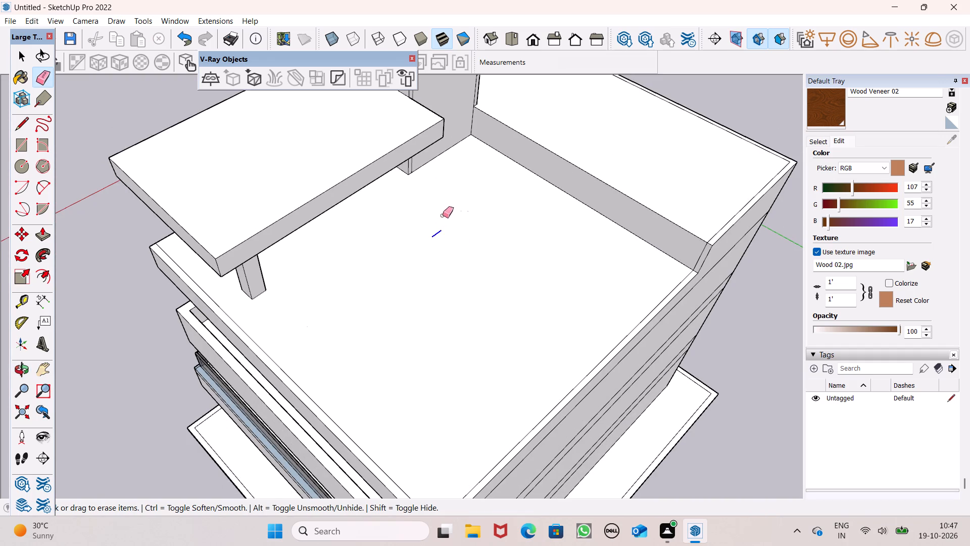
Draw a border line about 25' 5" long along the terrace slab's front edge, from the tower wall to the outer side edge.
{"action": "scroll", "coordinate": [443, 215], "scroll_direction": "down", "scroll_amount": 8}
{"action": "middle_click_drag", "start_coordinate": [378, 255], "coordinate": [750, 188]}
{"action": "middle_click_drag", "start_coordinate": [482, 261], "coordinate": [685, 342]}
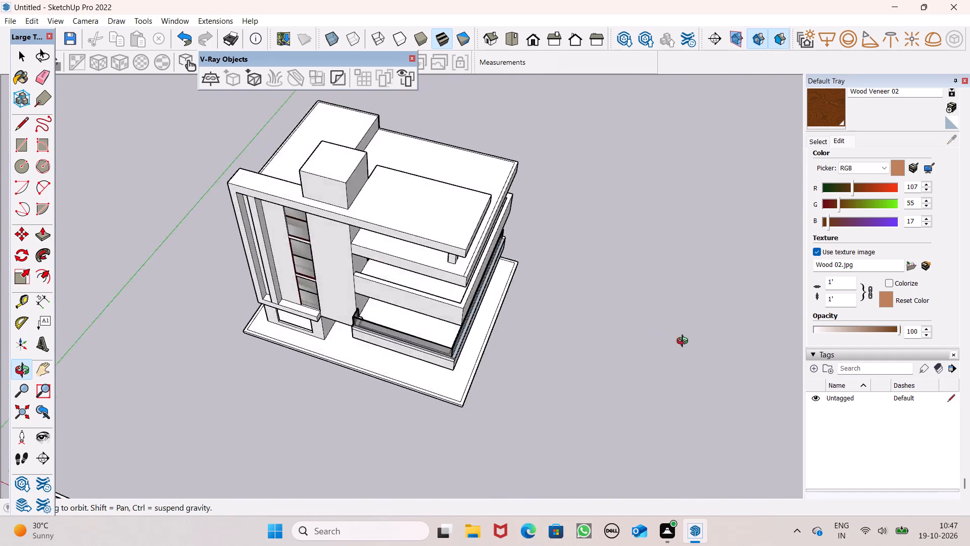
{"action": "middle_click_drag", "start_coordinate": [685, 342], "coordinate": [786, 368]}
{"action": "scroll", "coordinate": [458, 315], "scroll_direction": "up", "scroll_amount": 7}
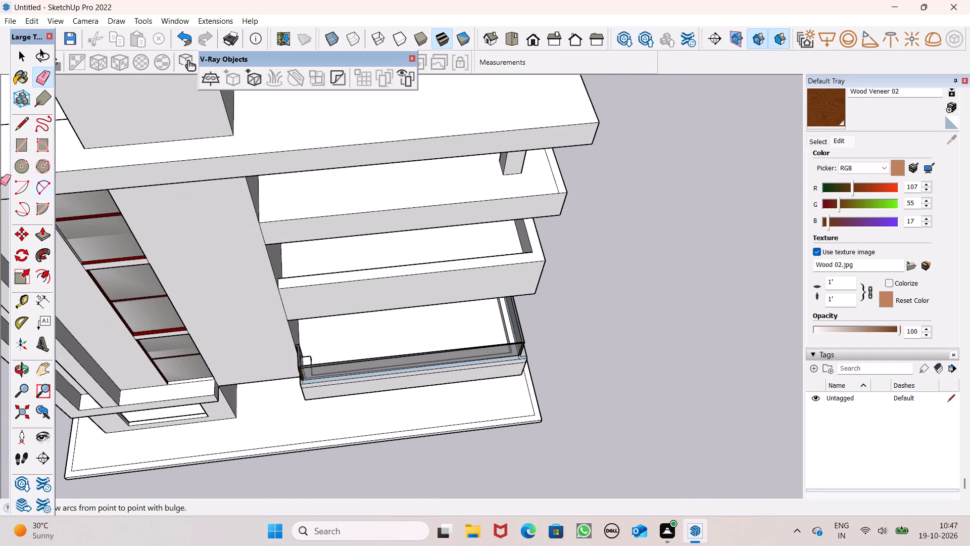
{"action": "left_click", "coordinate": [21, 129]}
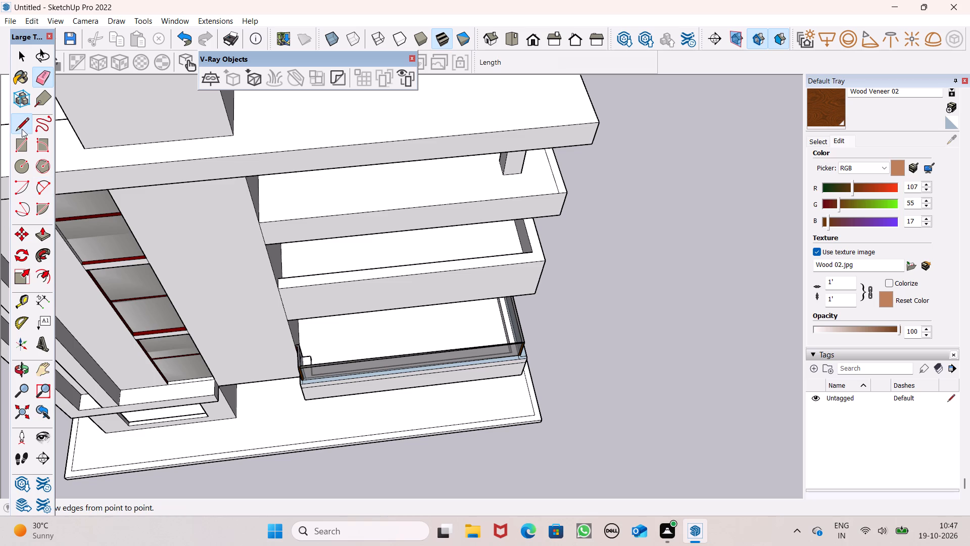
{"action": "middle_click_drag", "start_coordinate": [394, 228], "coordinate": [349, 243]}
{"action": "scroll", "coordinate": [349, 245], "scroll_direction": "up", "scroll_amount": 1}
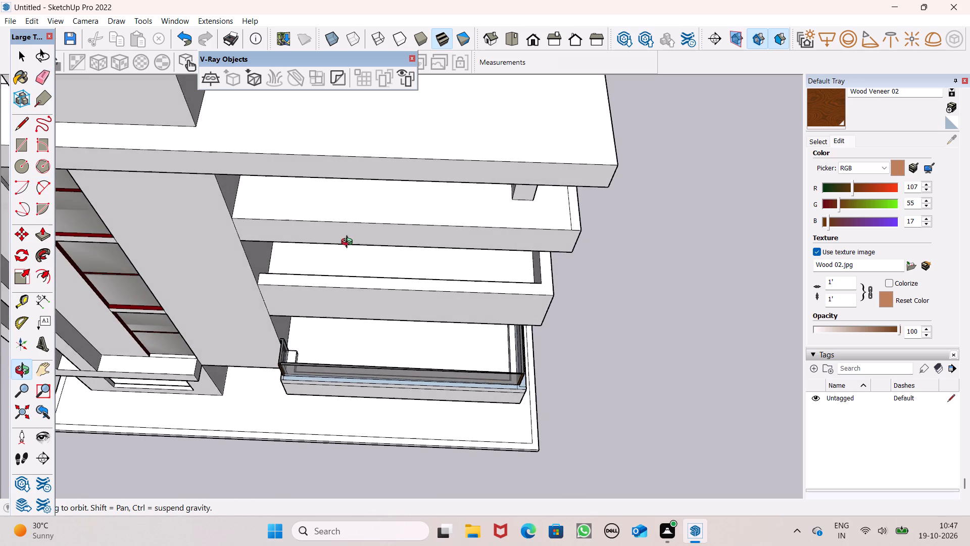
{"action": "middle_click_drag", "start_coordinate": [349, 243], "coordinate": [350, 241]}
{"action": "scroll", "coordinate": [348, 235], "scroll_direction": "up", "scroll_amount": 3}
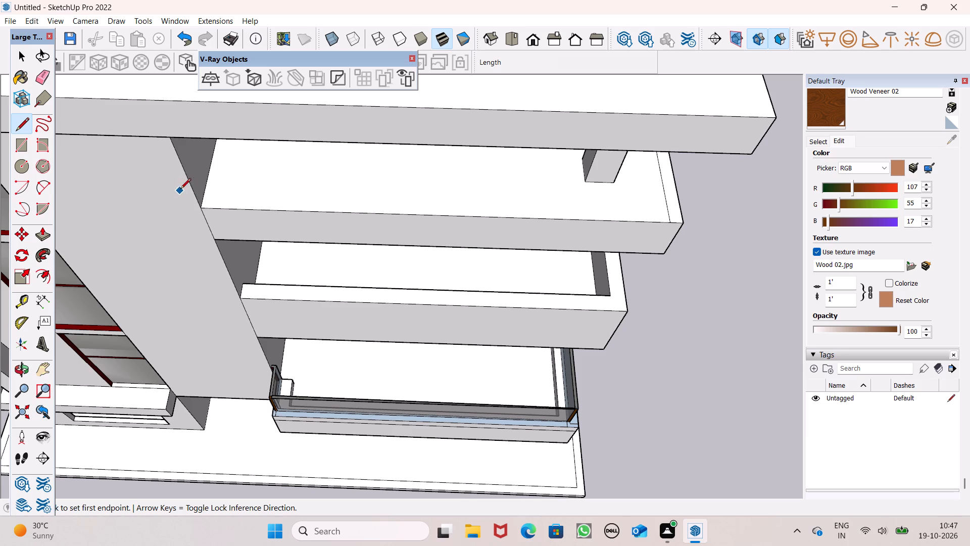
{"action": "left_click", "coordinate": [203, 193]}
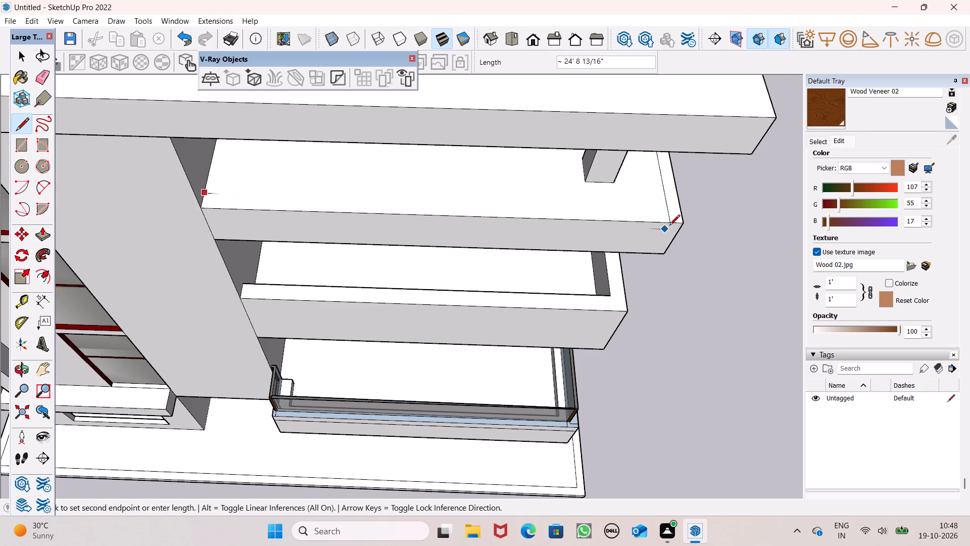
{"action": "scroll", "coordinate": [676, 214], "scroll_direction": "up", "scroll_amount": 5}
{"action": "left_click", "coordinate": [685, 211]}
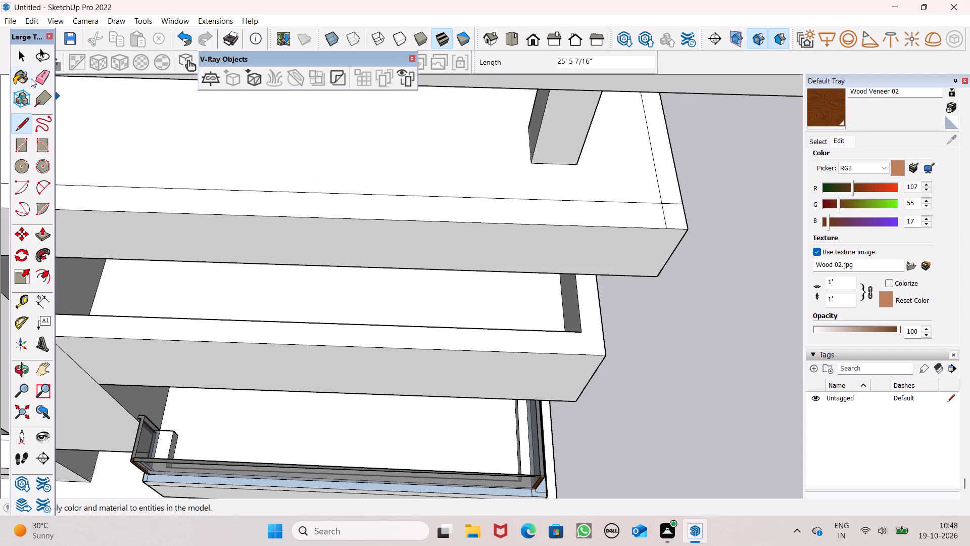
Erase the line ends overshooting the border's inner corner at the front corner of the terrace slab.
{"action": "left_click", "coordinate": [44, 76]}
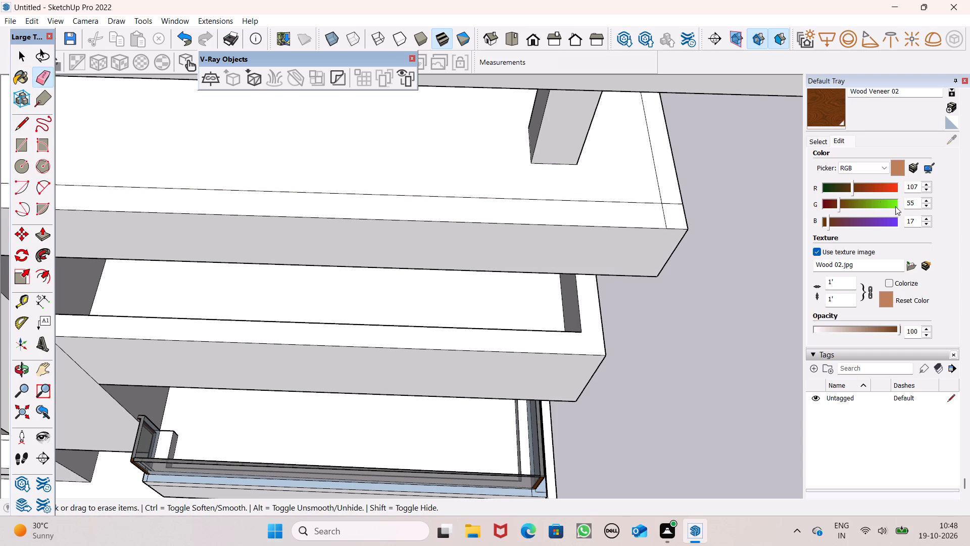
{"action": "scroll", "coordinate": [697, 205], "scroll_direction": "up", "scroll_amount": 5}
{"action": "left_click_drag", "start_coordinate": [651, 210], "coordinate": [653, 210]}
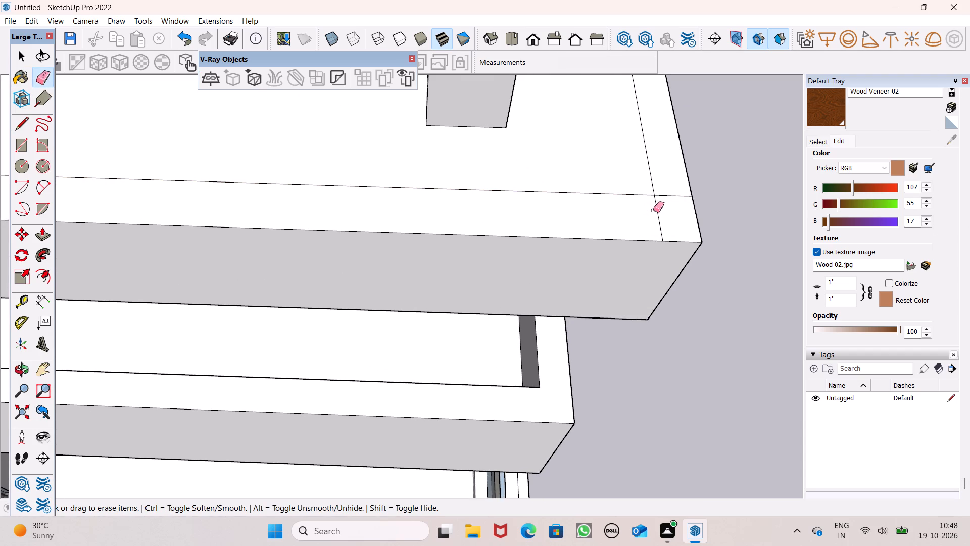
{"action": "left_click_drag", "start_coordinate": [653, 210], "coordinate": [655, 210]}
{"action": "left_click_drag", "start_coordinate": [664, 185], "coordinate": [660, 224]}
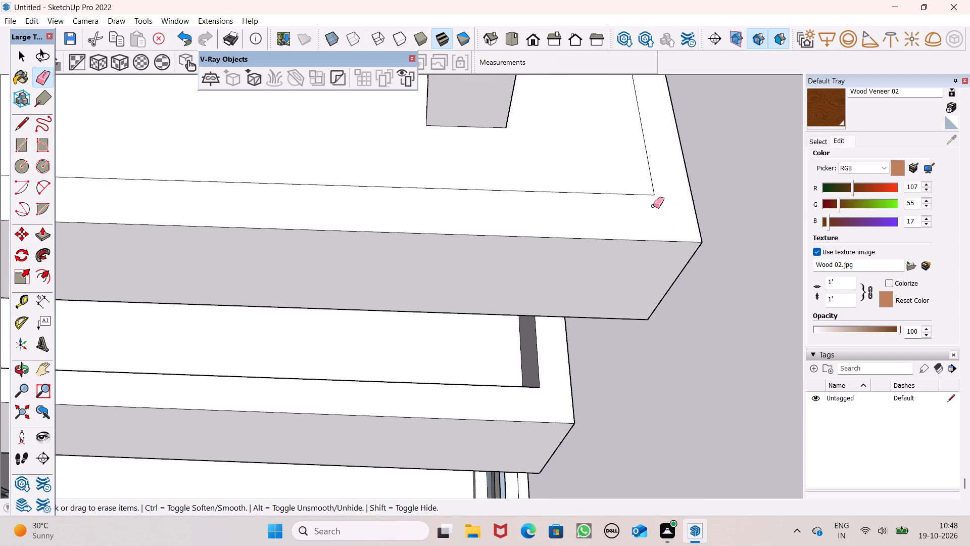
{"action": "key", "text": "space"}
Push/Pull the border strip of the upper terrace slab up 3' to form the parapet.
{"action": "scroll", "coordinate": [691, 230], "scroll_direction": "down", "scroll_amount": 7}
{"action": "scroll", "coordinate": [627, 210], "scroll_direction": "down", "scroll_amount": 5}
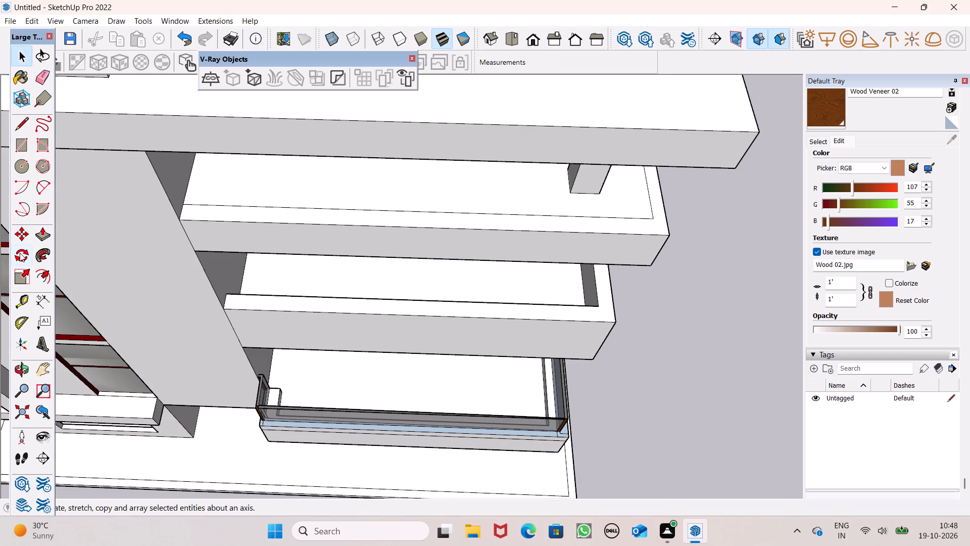
{"action": "left_click", "coordinate": [47, 239]}
{"action": "scroll", "coordinate": [156, 209], "scroll_direction": "up", "scroll_amount": 5}
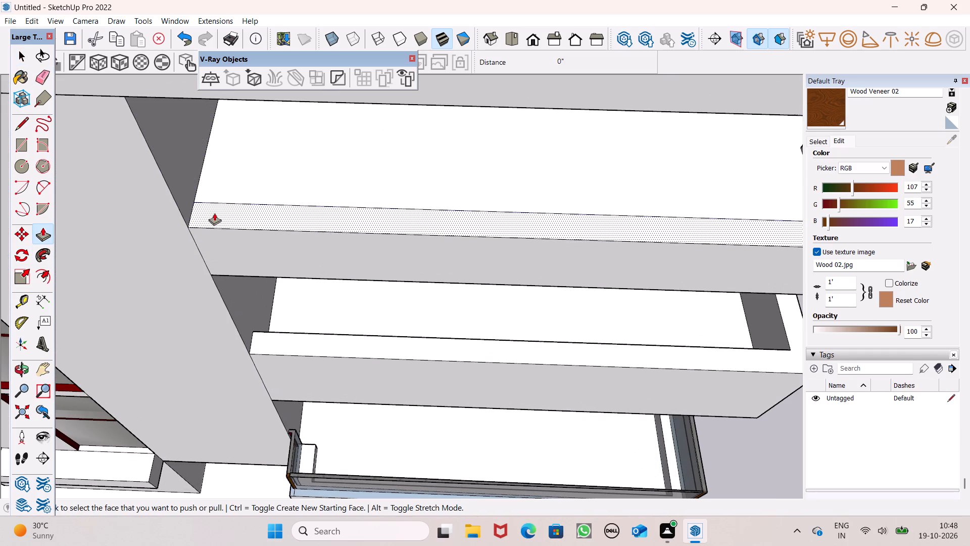
{"action": "left_click_drag", "start_coordinate": [214, 213], "coordinate": [213, 184]}
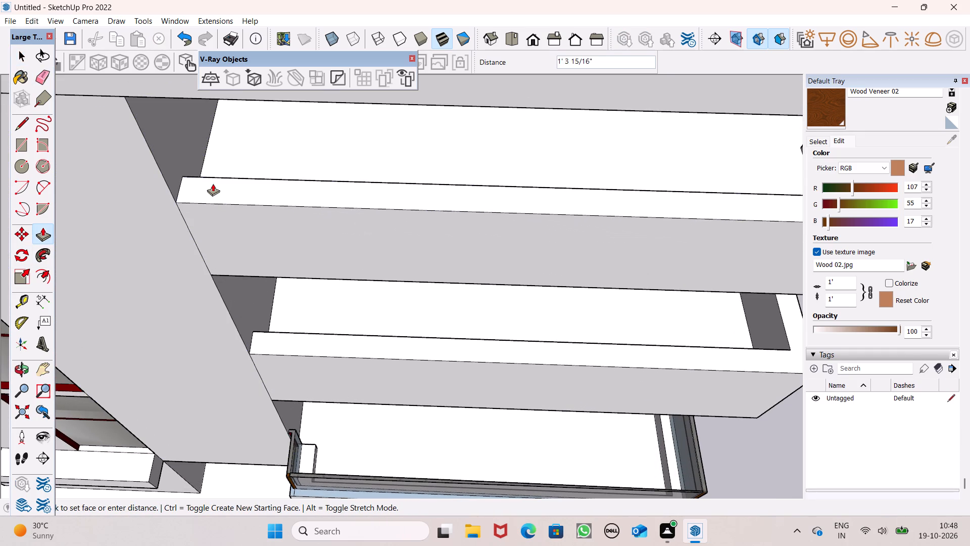
{"action": "left_click_drag", "start_coordinate": [213, 184], "coordinate": [212, 183]}
{"action": "type", "text": "3'"}
{"action": "key", "text": "Return"}
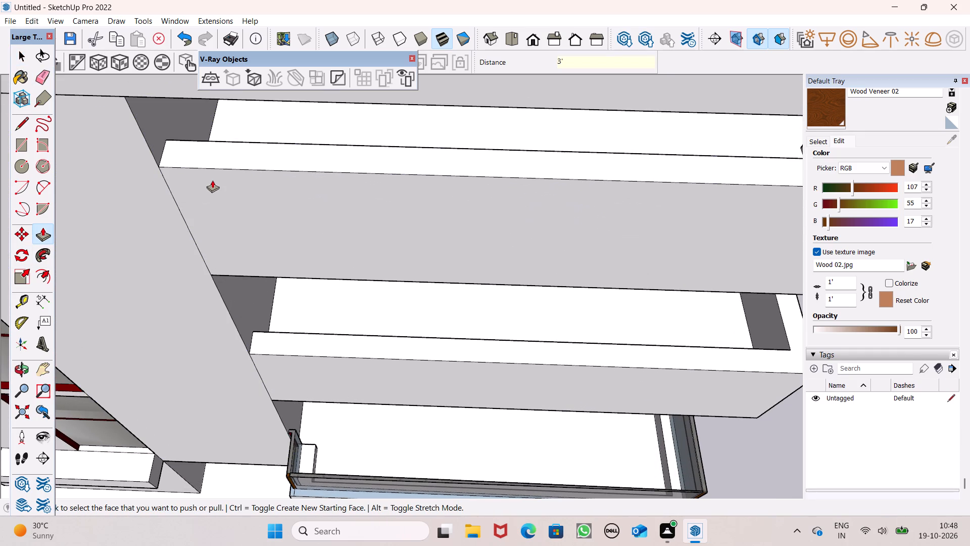
Examine the whole building from the front and from above, checking the upper terrace parapet against the balconies below.
{"action": "scroll", "coordinate": [212, 184], "scroll_direction": "down", "scroll_amount": 11}
{"action": "middle_click_drag", "start_coordinate": [342, 224], "coordinate": [244, 0]}
{"action": "scroll", "coordinate": [405, 200], "scroll_direction": "down", "scroll_amount": 6}
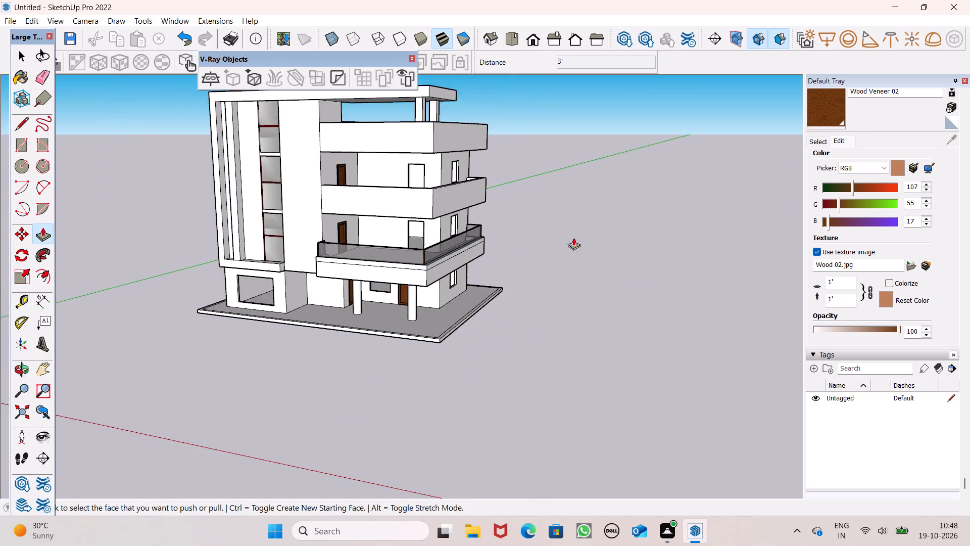
{"action": "middle_click_drag", "start_coordinate": [575, 247], "coordinate": [602, 217]}
{"action": "scroll", "coordinate": [611, 202], "scroll_direction": "down", "scroll_amount": 1}
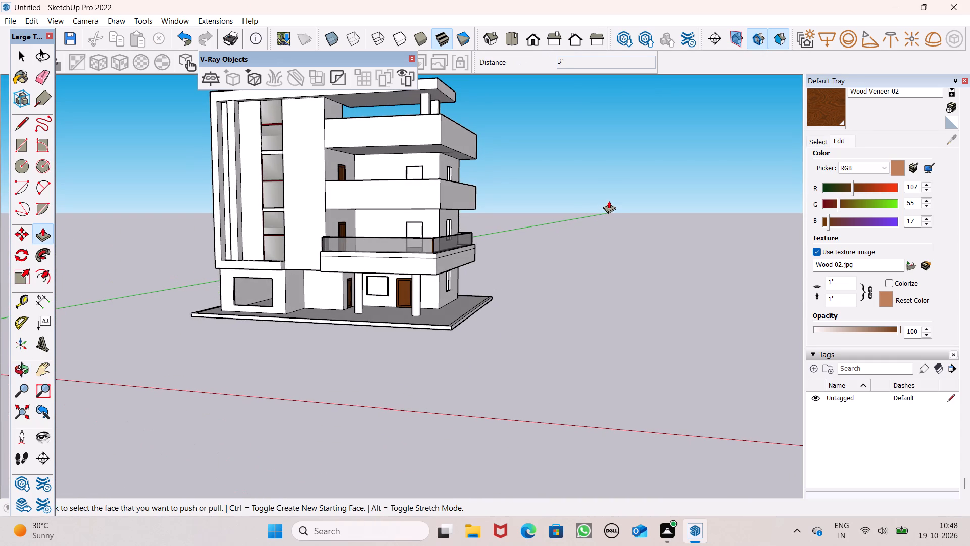
{"action": "middle_click_drag", "start_coordinate": [587, 201], "coordinate": [671, 236]}
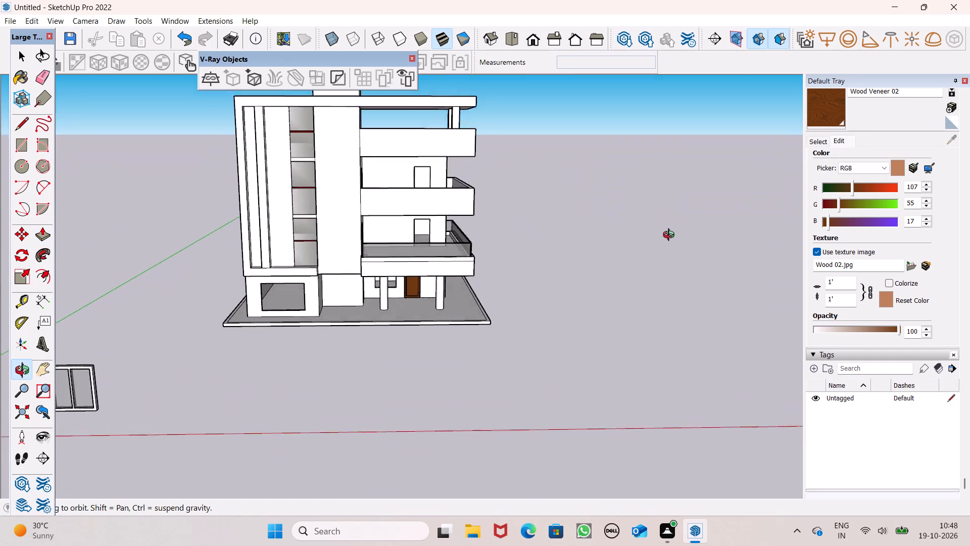
{"action": "middle_click_drag", "start_coordinate": [671, 236], "coordinate": [639, 253]}
{"action": "key", "text": "space"}
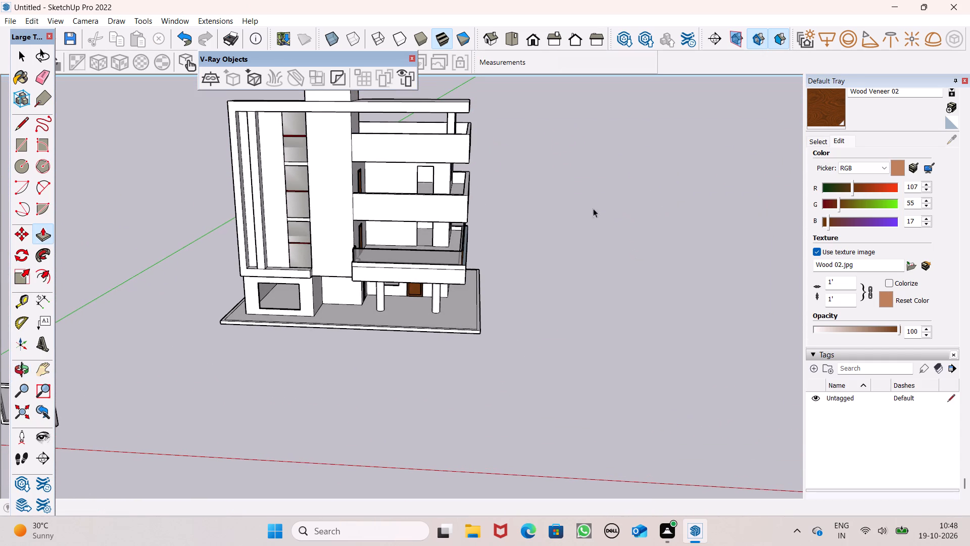
{"action": "scroll", "coordinate": [555, 211], "scroll_direction": "down", "scroll_amount": 1}
{"action": "scroll", "coordinate": [378, 158], "scroll_direction": "up", "scroll_amount": 7}
{"action": "middle_click_drag", "start_coordinate": [407, 159], "coordinate": [423, 215]}
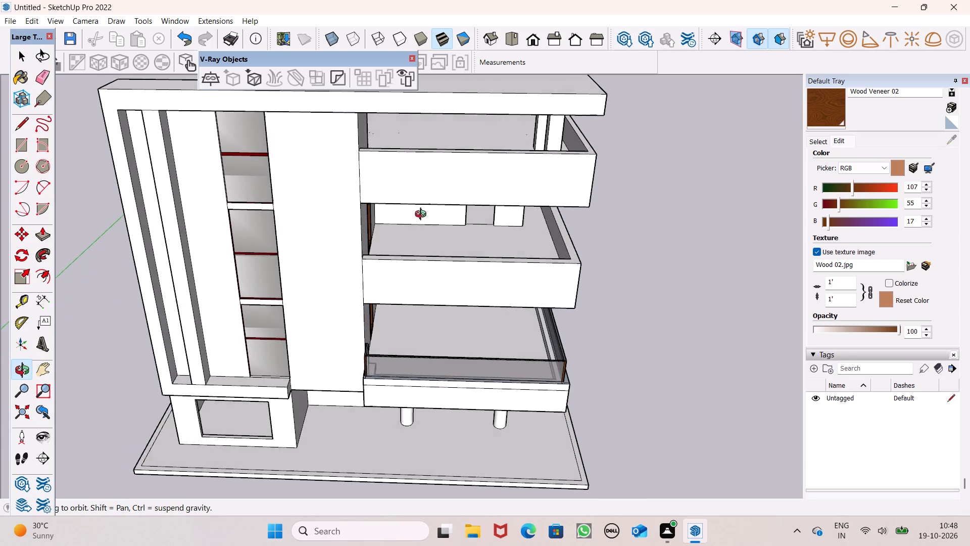
{"action": "middle_click_drag", "start_coordinate": [423, 215], "coordinate": [431, 223]}
Draw a square about 8 3/16" per side on the upper terrace parapet's front face, near its top corner beside the tower wall.
{"action": "scroll", "coordinate": [420, 187], "scroll_direction": "up", "scroll_amount": 2}
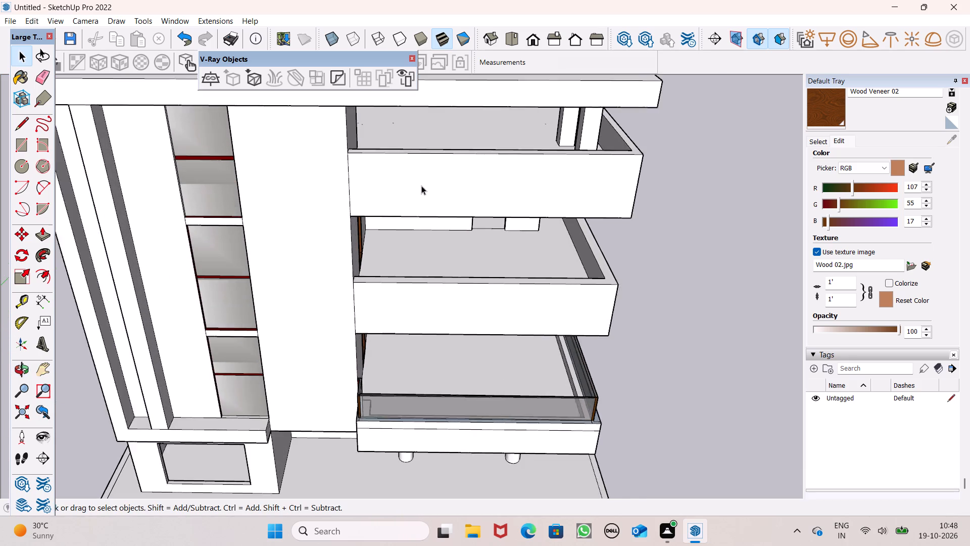
{"action": "scroll", "coordinate": [421, 186], "scroll_direction": "up", "scroll_amount": 2}
{"action": "left_click", "coordinate": [23, 147]}
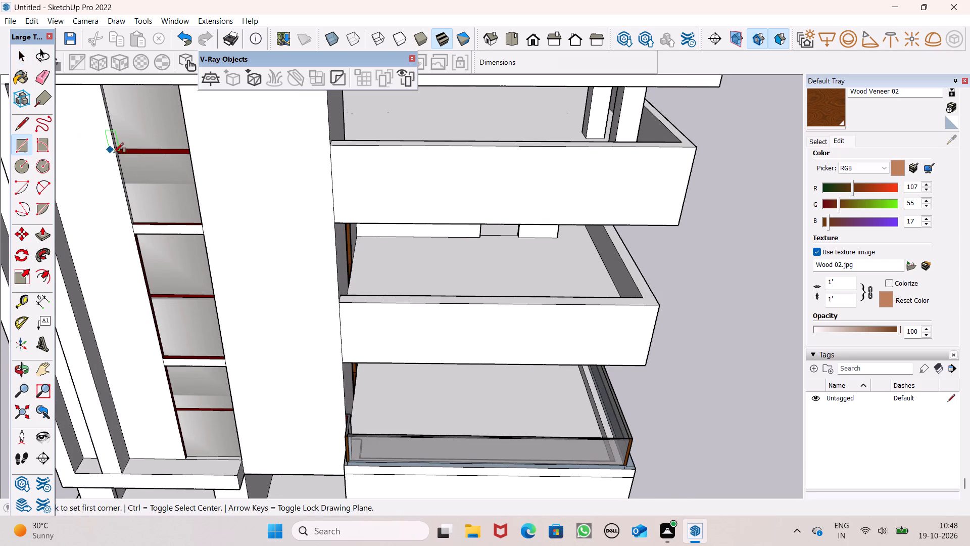
{"action": "middle_click_drag", "start_coordinate": [654, 210], "coordinate": [618, 181]}
{"action": "scroll", "coordinate": [387, 145], "scroll_direction": "up", "scroll_amount": 3}
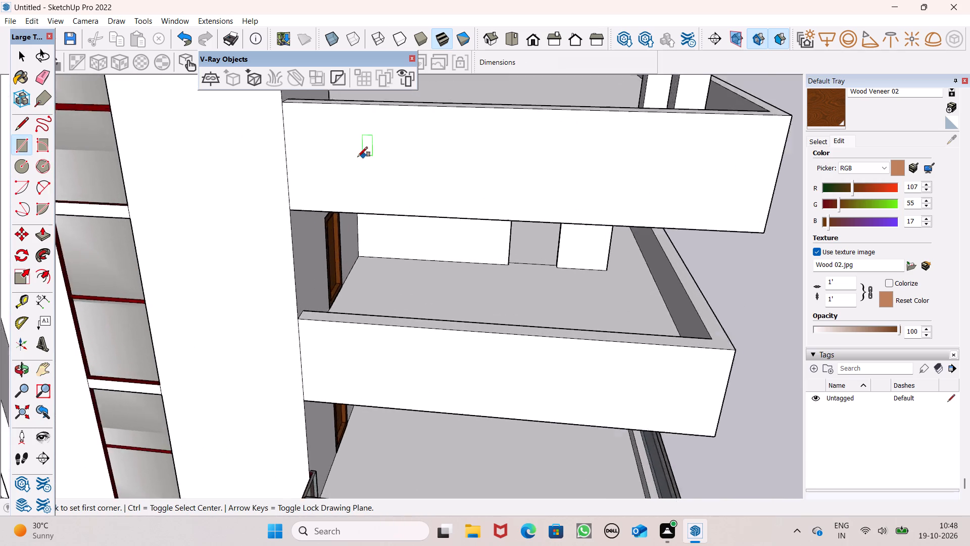
{"action": "scroll", "coordinate": [358, 157], "scroll_direction": "up", "scroll_amount": 2}
{"action": "scroll", "coordinate": [340, 170], "scroll_direction": "down", "scroll_amount": 5}
{"action": "scroll", "coordinate": [256, 138], "scroll_direction": "up", "scroll_amount": 5}
{"action": "middle_click_drag", "start_coordinate": [532, 176], "coordinate": [564, 154]}
{"action": "scroll", "coordinate": [529, 101], "scroll_direction": "up", "scroll_amount": 5}
{"action": "scroll", "coordinate": [518, 123], "scroll_direction": "down", "scroll_amount": 4}
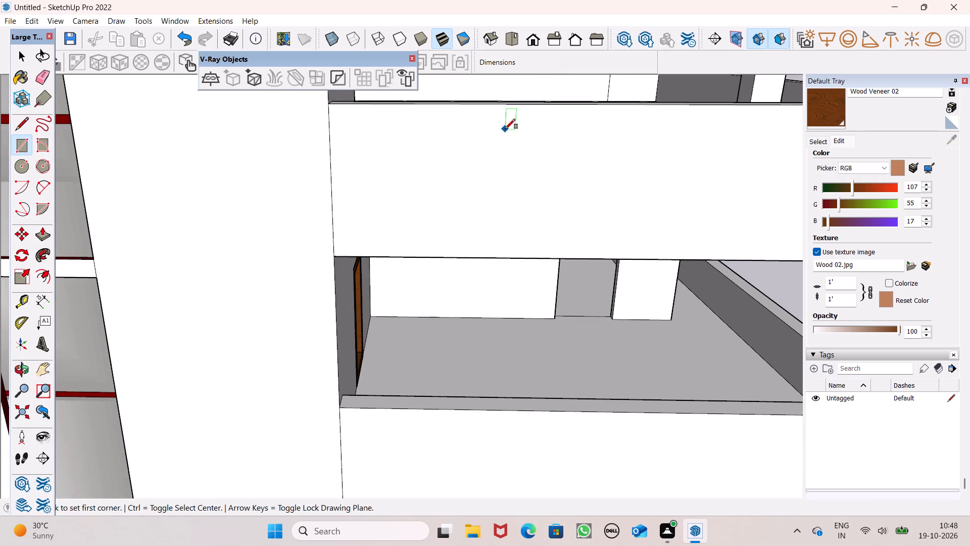
{"action": "scroll", "coordinate": [519, 107], "scroll_direction": "up", "scroll_amount": 4}
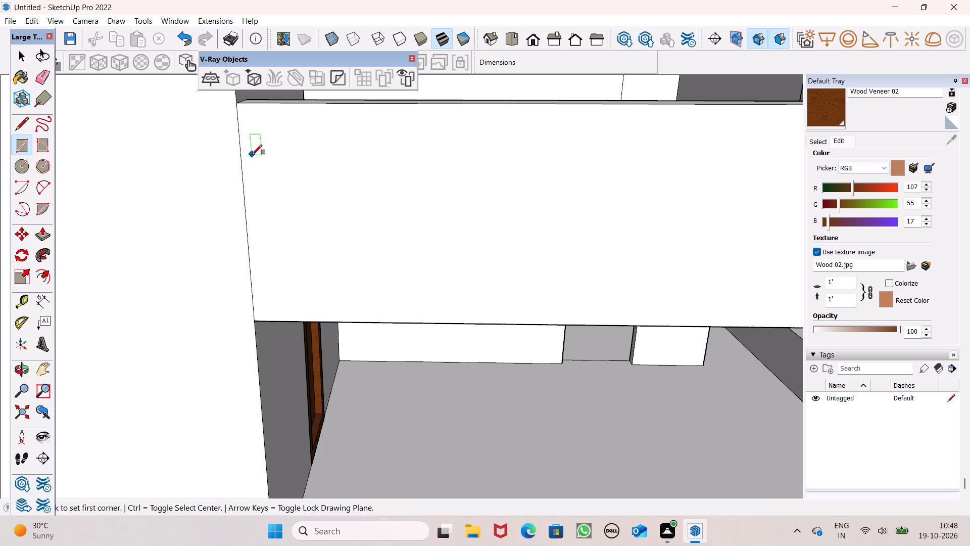
{"action": "left_click", "coordinate": [261, 147]}
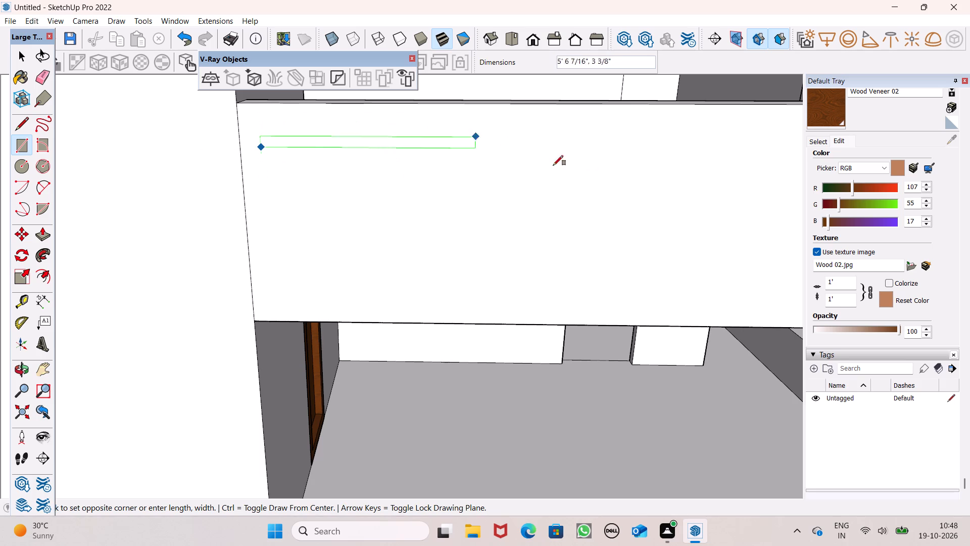
{"action": "scroll", "coordinate": [288, 173], "scroll_direction": "up", "scroll_amount": 2}
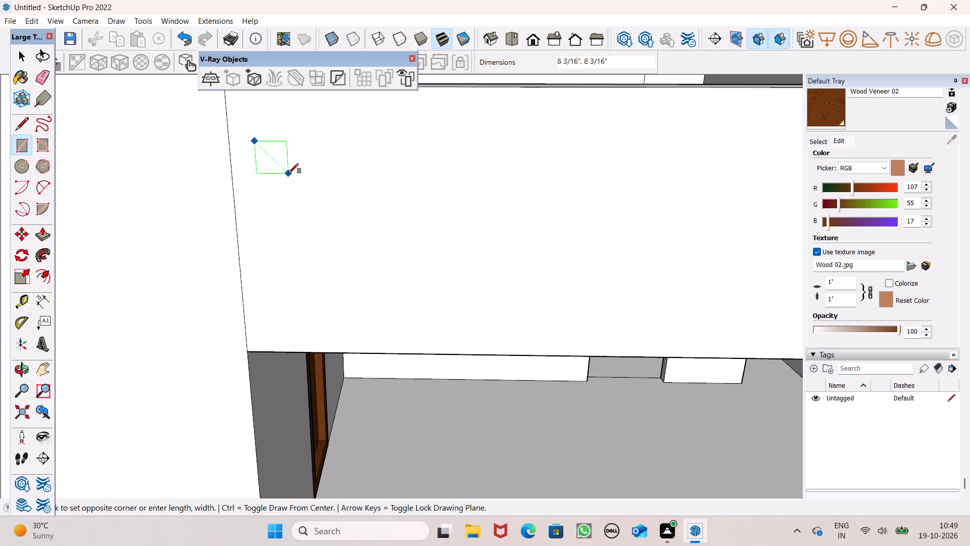
{"action": "left_click", "coordinate": [288, 173]}
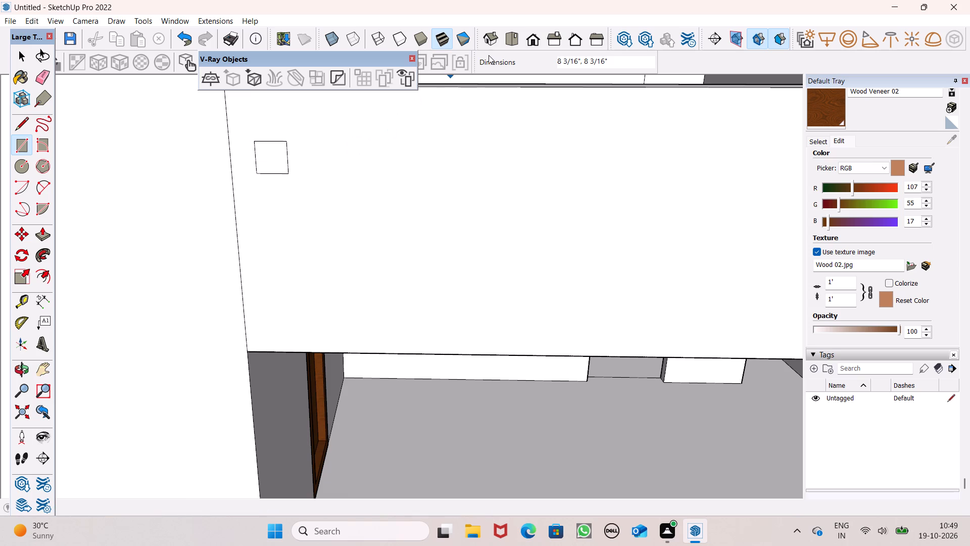
{"action": "key", "text": "space"}
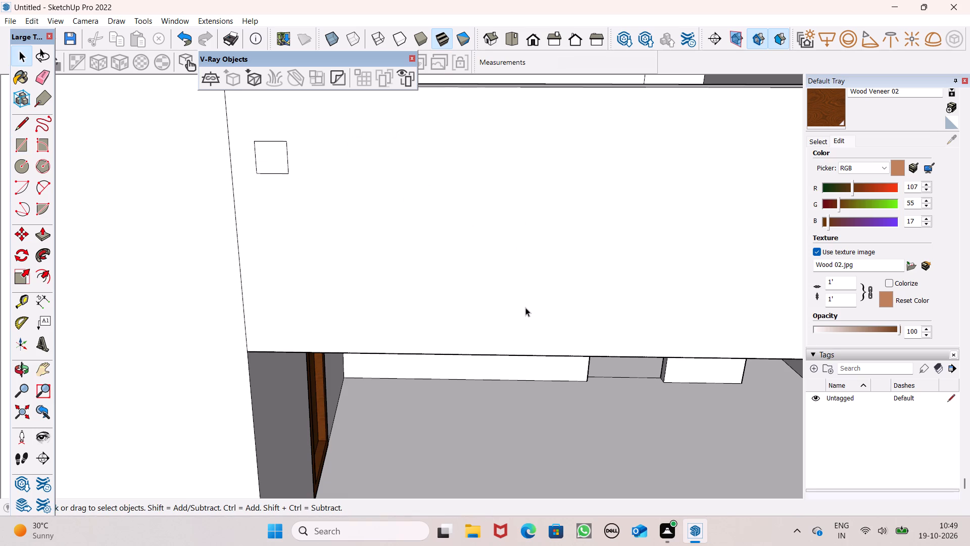
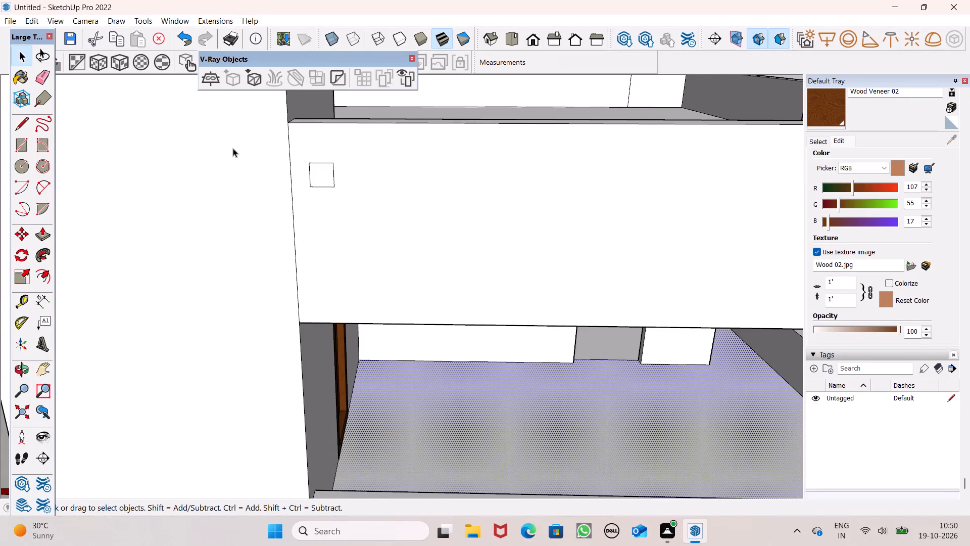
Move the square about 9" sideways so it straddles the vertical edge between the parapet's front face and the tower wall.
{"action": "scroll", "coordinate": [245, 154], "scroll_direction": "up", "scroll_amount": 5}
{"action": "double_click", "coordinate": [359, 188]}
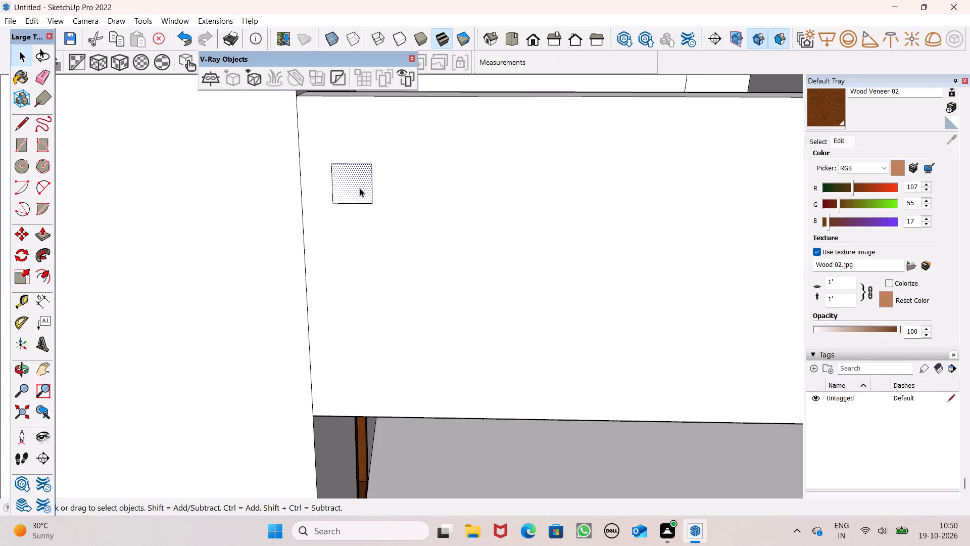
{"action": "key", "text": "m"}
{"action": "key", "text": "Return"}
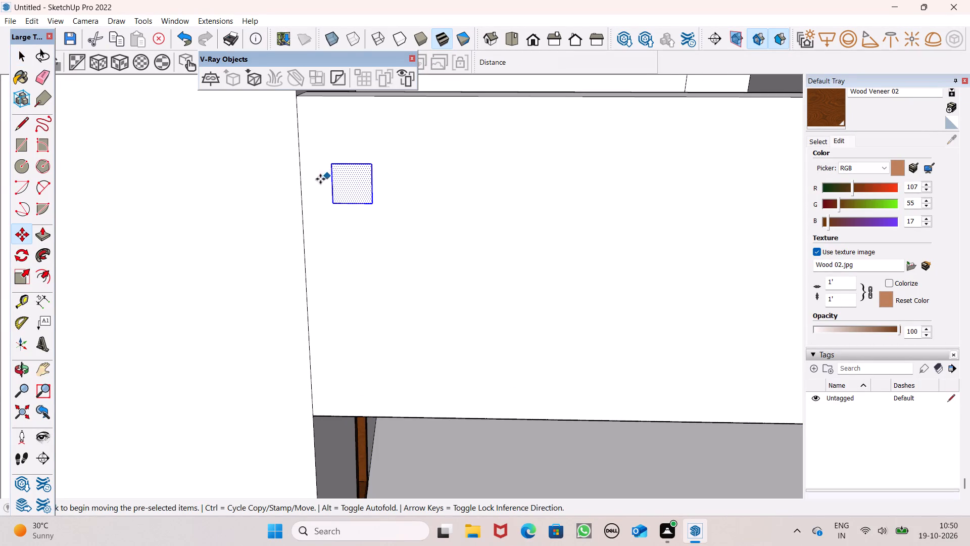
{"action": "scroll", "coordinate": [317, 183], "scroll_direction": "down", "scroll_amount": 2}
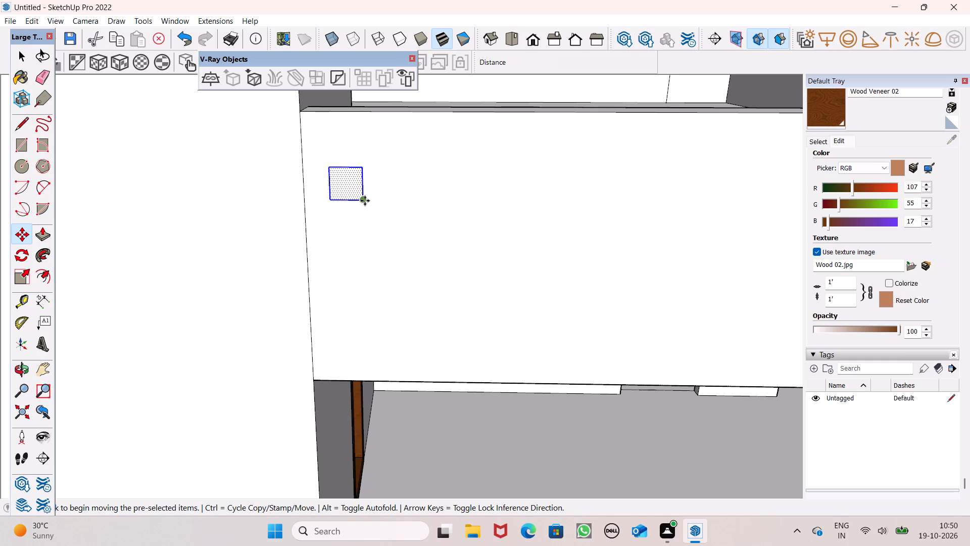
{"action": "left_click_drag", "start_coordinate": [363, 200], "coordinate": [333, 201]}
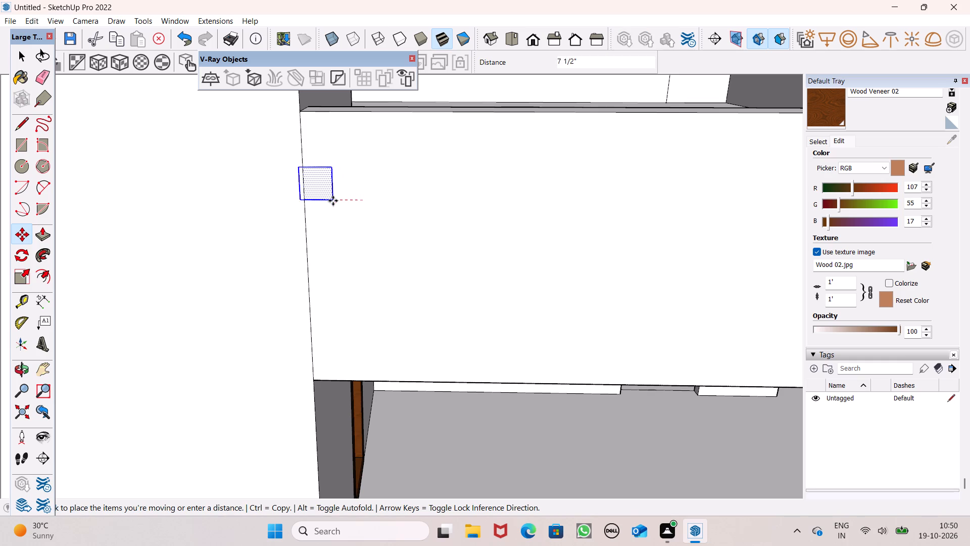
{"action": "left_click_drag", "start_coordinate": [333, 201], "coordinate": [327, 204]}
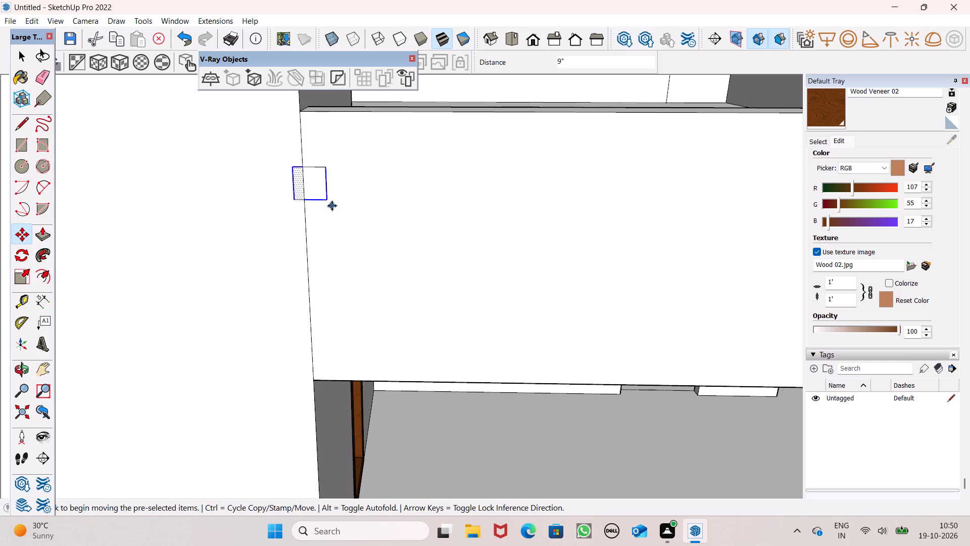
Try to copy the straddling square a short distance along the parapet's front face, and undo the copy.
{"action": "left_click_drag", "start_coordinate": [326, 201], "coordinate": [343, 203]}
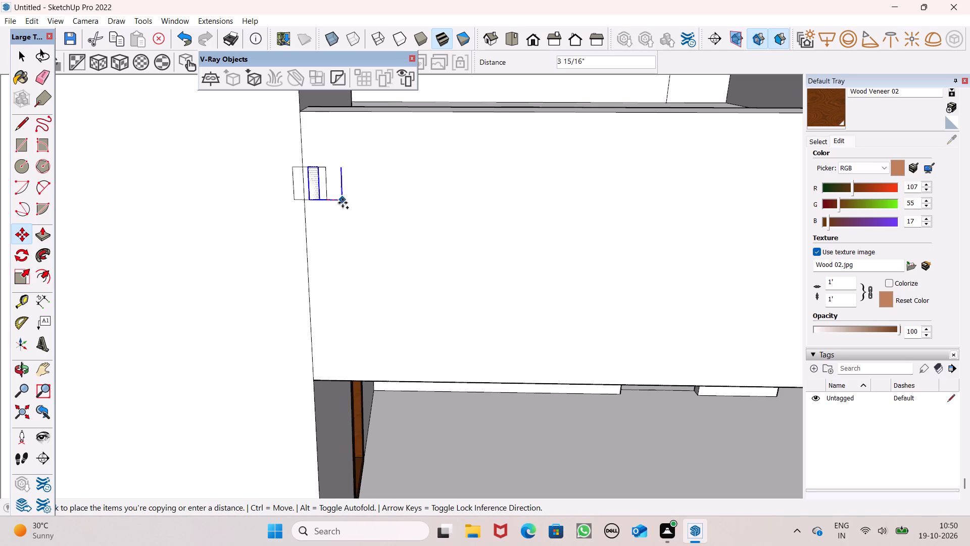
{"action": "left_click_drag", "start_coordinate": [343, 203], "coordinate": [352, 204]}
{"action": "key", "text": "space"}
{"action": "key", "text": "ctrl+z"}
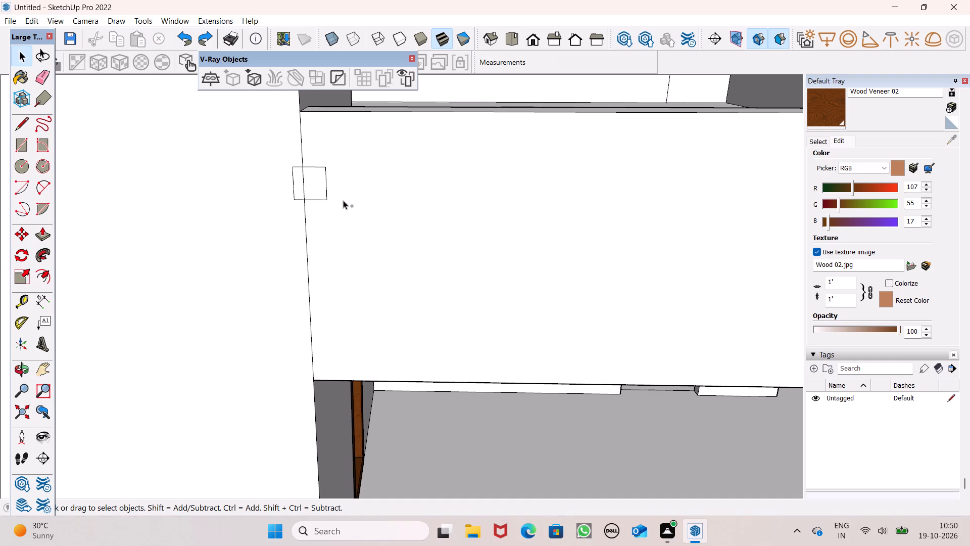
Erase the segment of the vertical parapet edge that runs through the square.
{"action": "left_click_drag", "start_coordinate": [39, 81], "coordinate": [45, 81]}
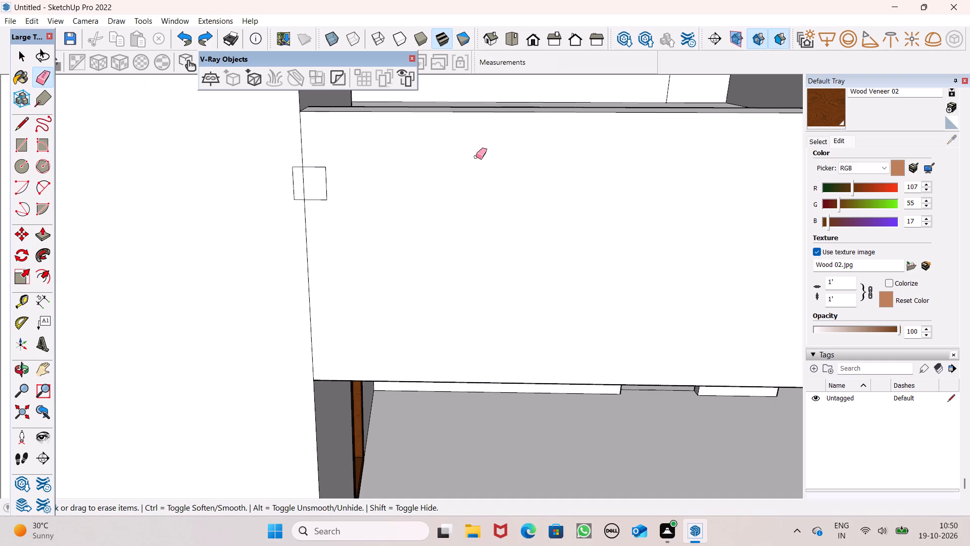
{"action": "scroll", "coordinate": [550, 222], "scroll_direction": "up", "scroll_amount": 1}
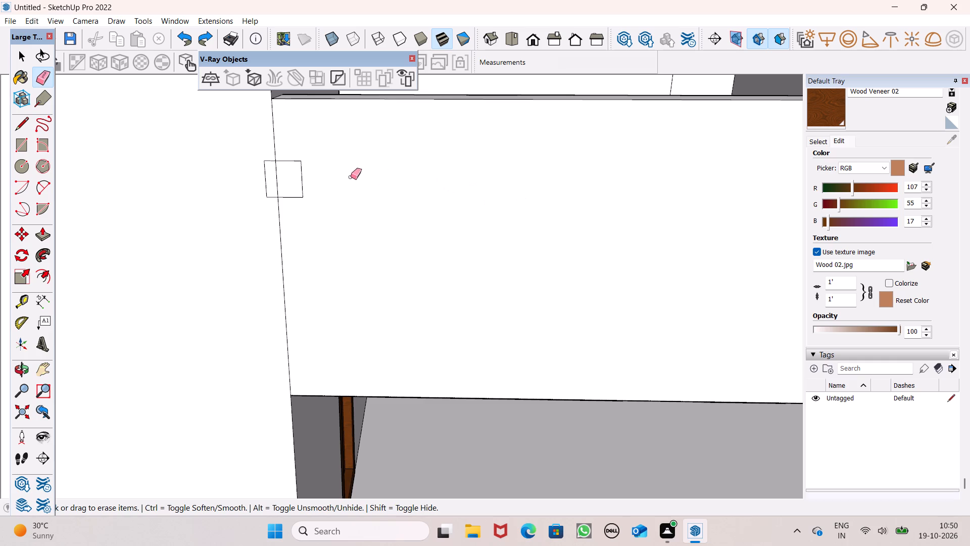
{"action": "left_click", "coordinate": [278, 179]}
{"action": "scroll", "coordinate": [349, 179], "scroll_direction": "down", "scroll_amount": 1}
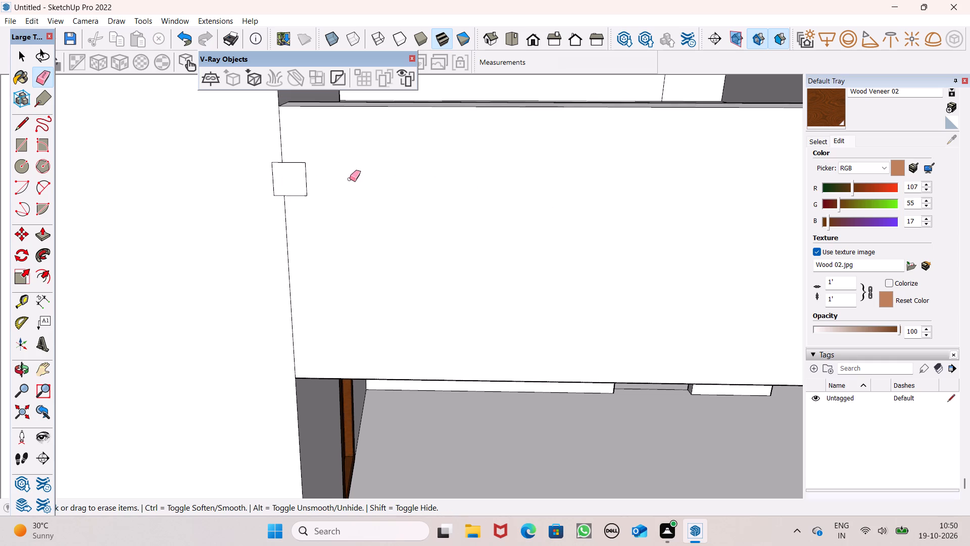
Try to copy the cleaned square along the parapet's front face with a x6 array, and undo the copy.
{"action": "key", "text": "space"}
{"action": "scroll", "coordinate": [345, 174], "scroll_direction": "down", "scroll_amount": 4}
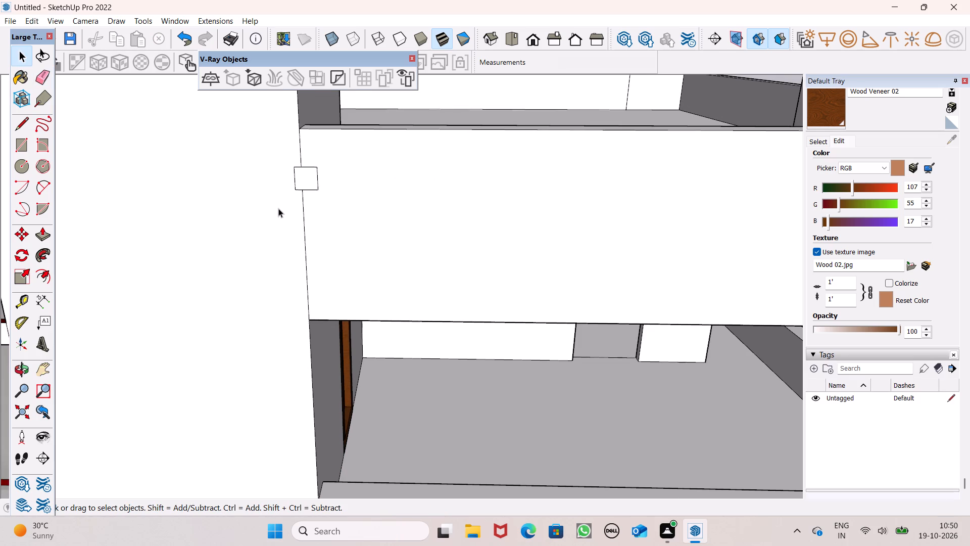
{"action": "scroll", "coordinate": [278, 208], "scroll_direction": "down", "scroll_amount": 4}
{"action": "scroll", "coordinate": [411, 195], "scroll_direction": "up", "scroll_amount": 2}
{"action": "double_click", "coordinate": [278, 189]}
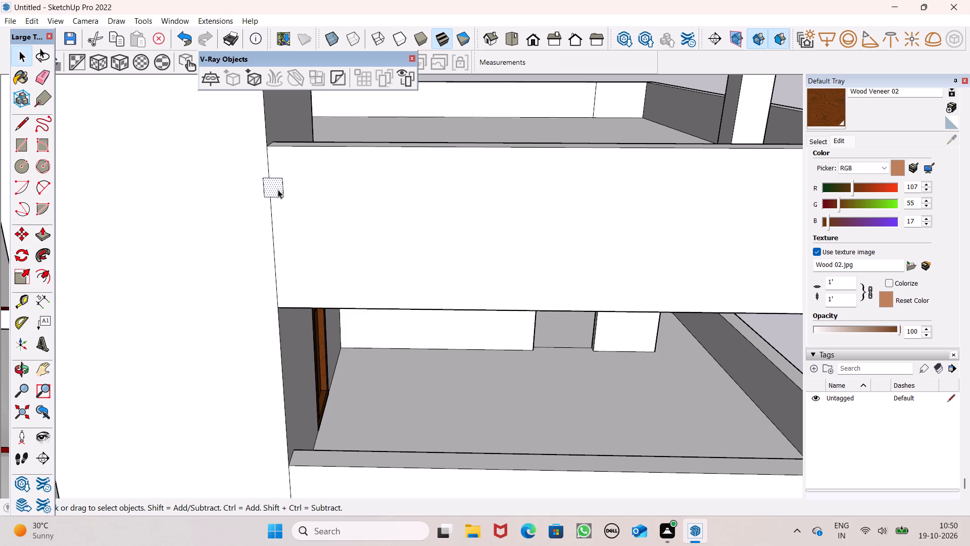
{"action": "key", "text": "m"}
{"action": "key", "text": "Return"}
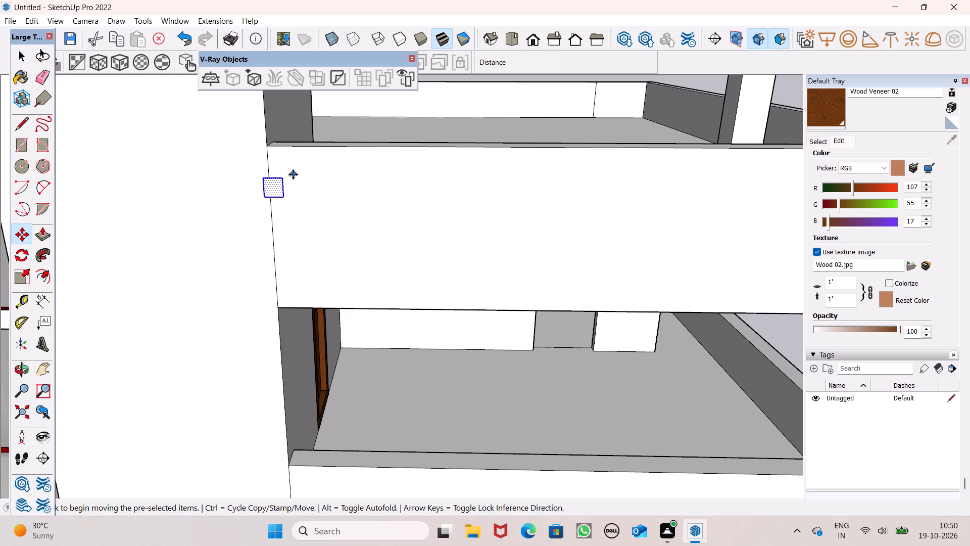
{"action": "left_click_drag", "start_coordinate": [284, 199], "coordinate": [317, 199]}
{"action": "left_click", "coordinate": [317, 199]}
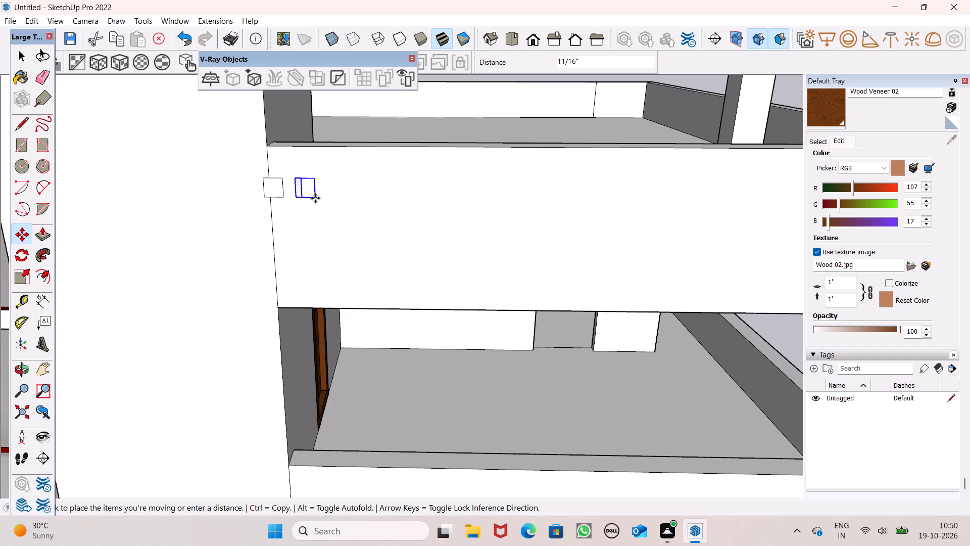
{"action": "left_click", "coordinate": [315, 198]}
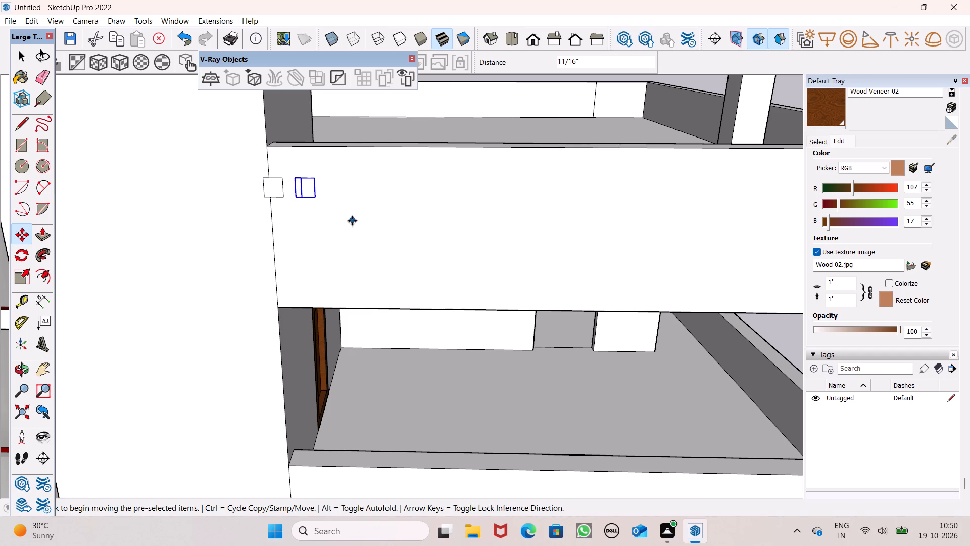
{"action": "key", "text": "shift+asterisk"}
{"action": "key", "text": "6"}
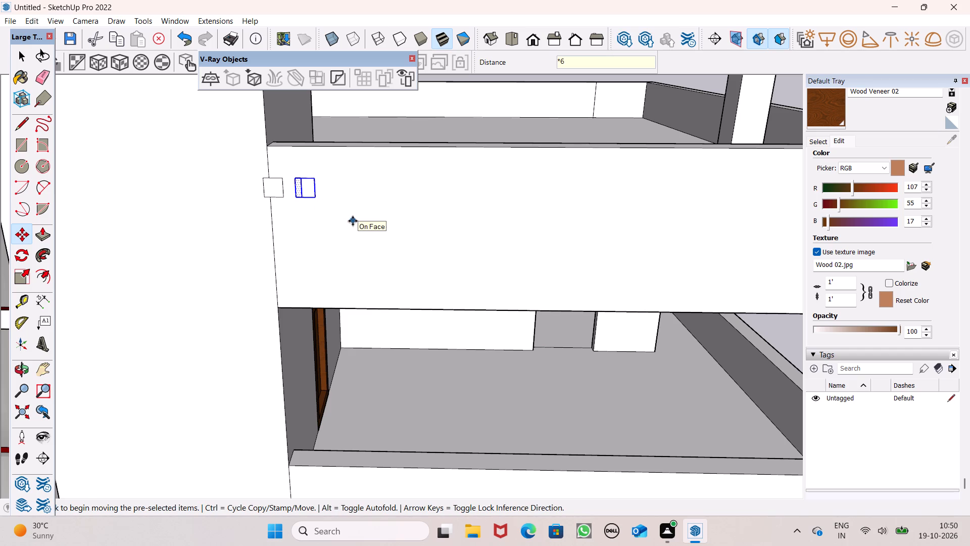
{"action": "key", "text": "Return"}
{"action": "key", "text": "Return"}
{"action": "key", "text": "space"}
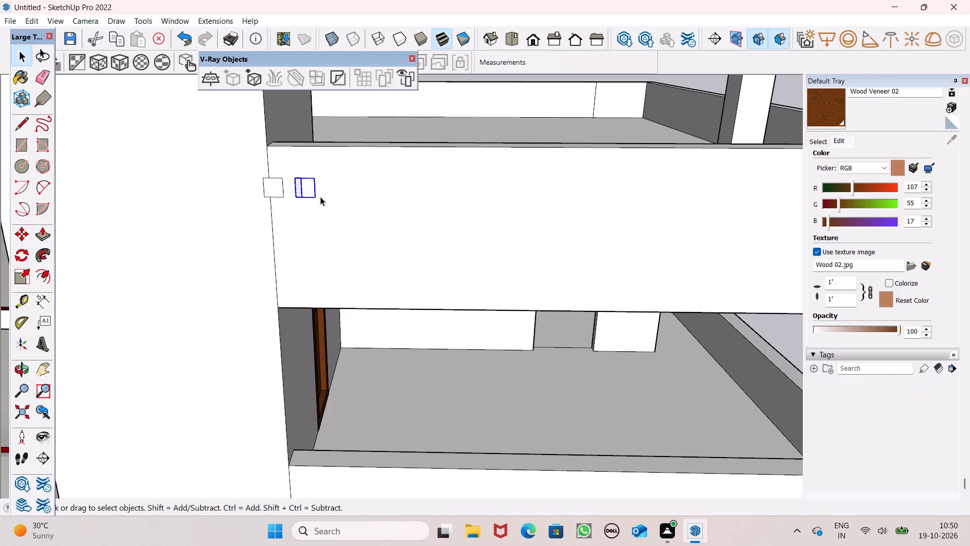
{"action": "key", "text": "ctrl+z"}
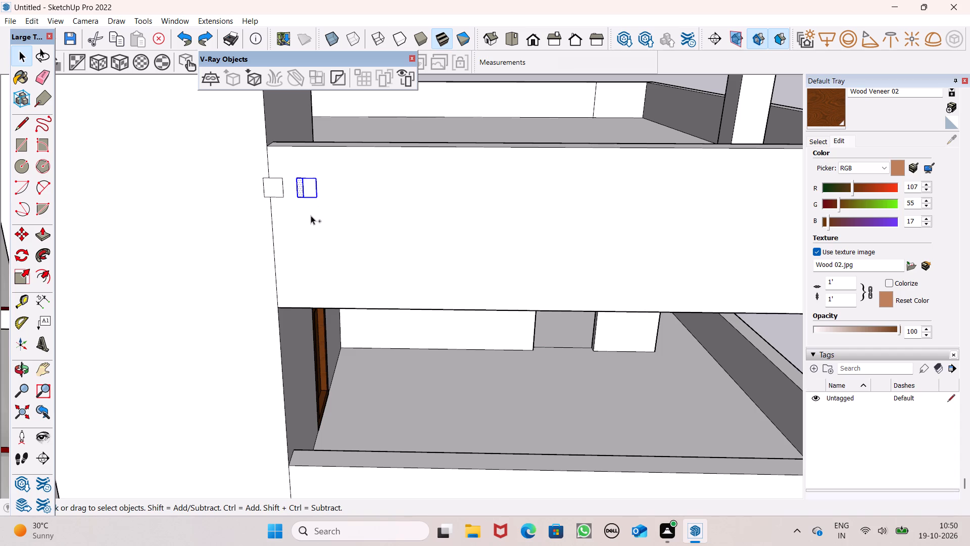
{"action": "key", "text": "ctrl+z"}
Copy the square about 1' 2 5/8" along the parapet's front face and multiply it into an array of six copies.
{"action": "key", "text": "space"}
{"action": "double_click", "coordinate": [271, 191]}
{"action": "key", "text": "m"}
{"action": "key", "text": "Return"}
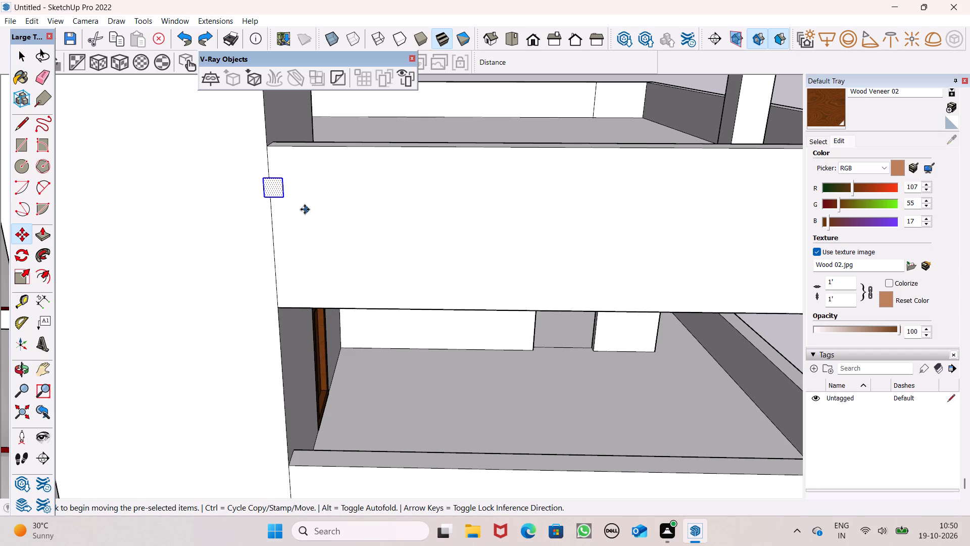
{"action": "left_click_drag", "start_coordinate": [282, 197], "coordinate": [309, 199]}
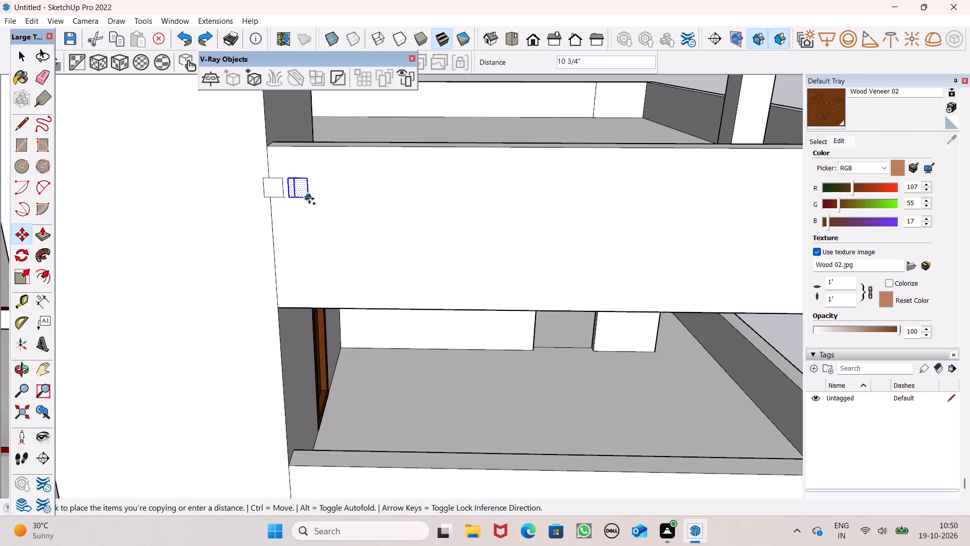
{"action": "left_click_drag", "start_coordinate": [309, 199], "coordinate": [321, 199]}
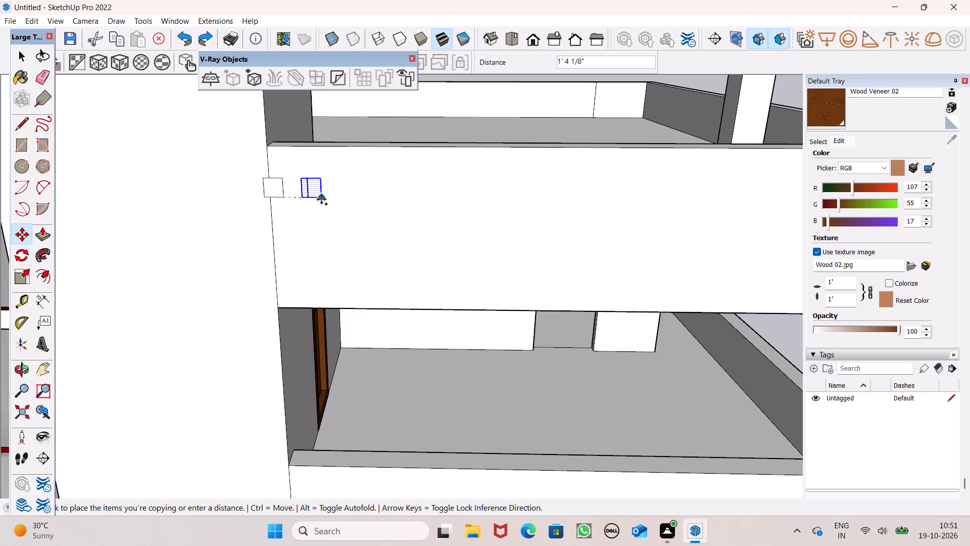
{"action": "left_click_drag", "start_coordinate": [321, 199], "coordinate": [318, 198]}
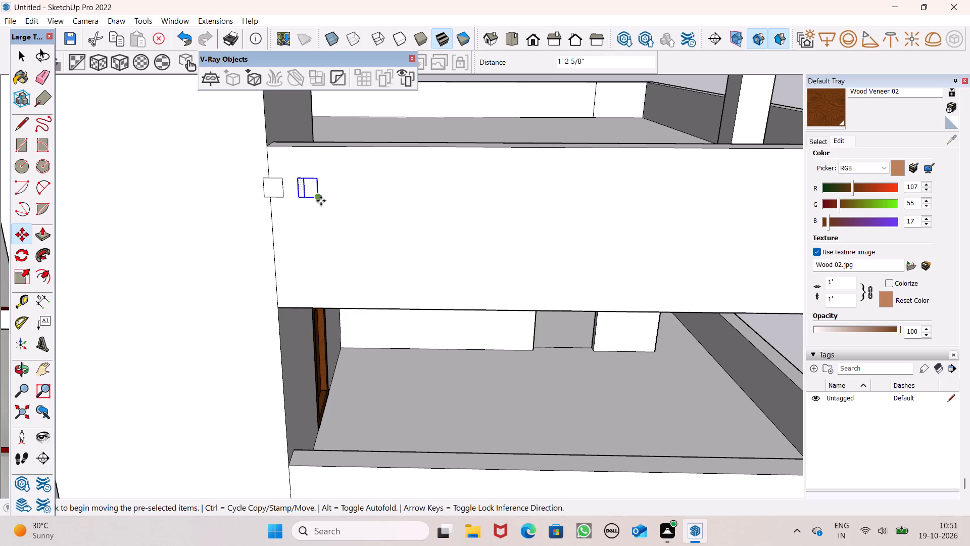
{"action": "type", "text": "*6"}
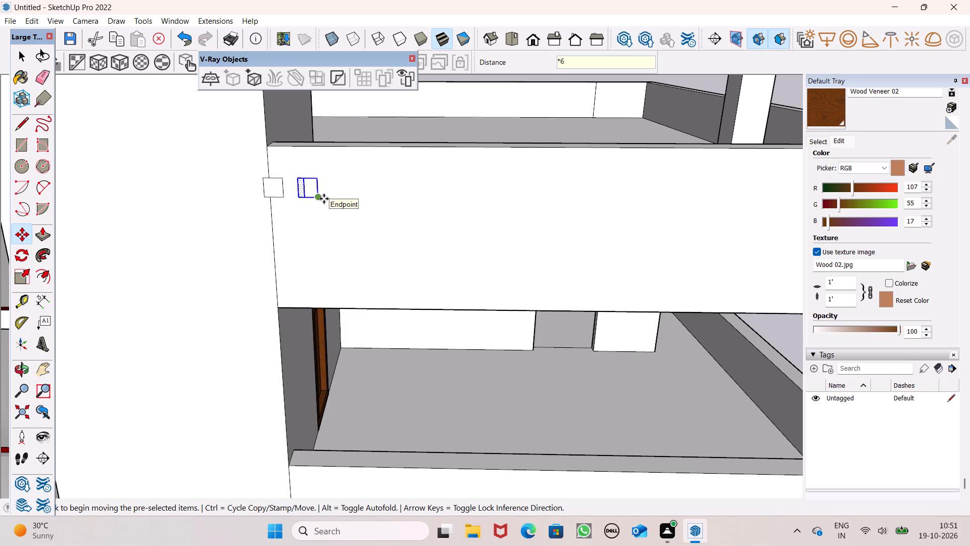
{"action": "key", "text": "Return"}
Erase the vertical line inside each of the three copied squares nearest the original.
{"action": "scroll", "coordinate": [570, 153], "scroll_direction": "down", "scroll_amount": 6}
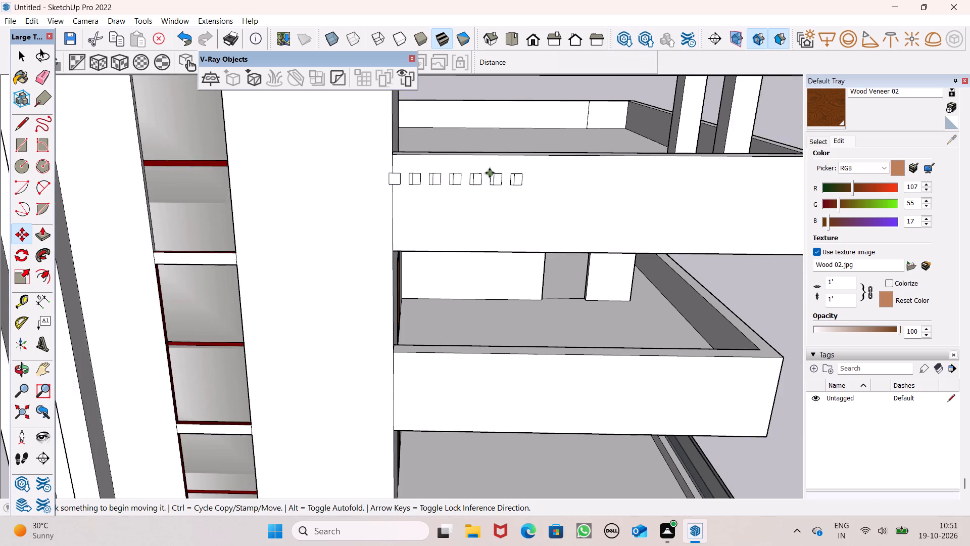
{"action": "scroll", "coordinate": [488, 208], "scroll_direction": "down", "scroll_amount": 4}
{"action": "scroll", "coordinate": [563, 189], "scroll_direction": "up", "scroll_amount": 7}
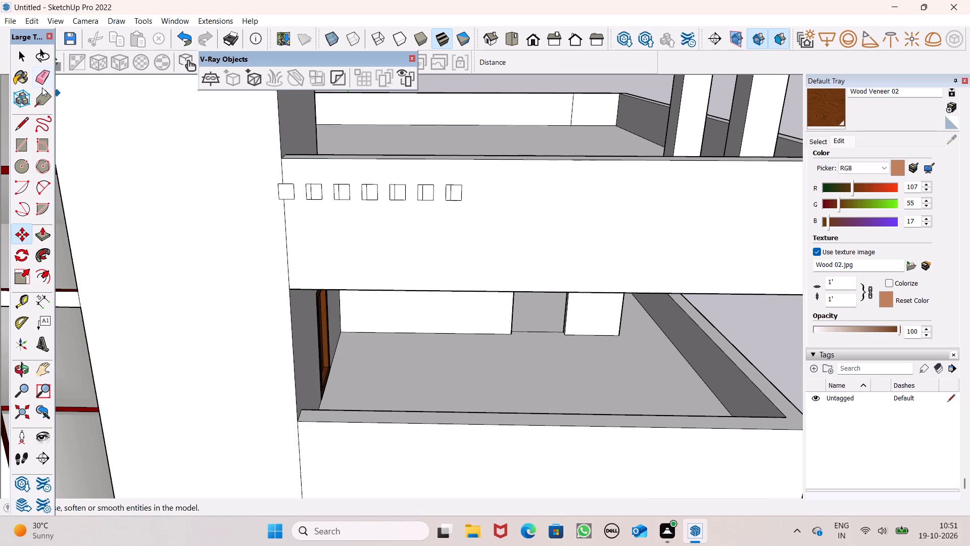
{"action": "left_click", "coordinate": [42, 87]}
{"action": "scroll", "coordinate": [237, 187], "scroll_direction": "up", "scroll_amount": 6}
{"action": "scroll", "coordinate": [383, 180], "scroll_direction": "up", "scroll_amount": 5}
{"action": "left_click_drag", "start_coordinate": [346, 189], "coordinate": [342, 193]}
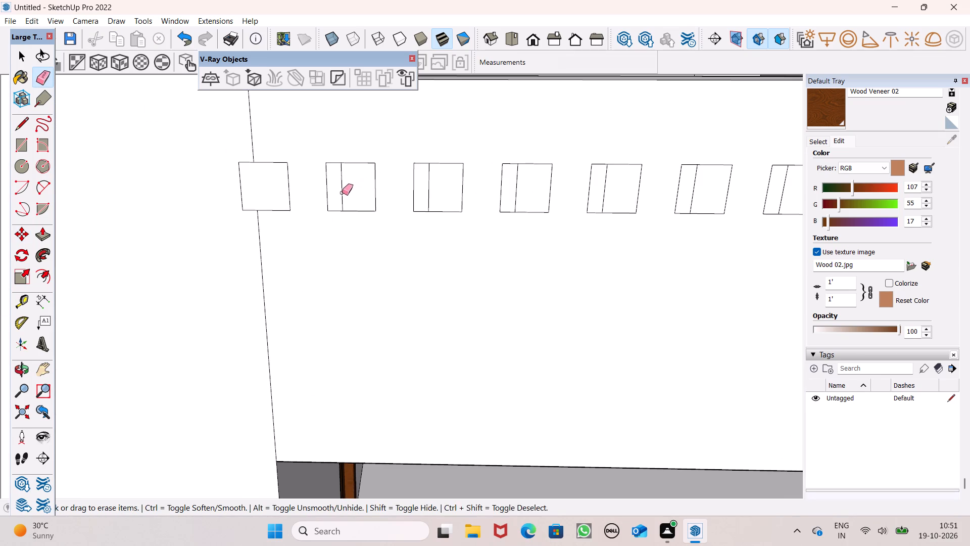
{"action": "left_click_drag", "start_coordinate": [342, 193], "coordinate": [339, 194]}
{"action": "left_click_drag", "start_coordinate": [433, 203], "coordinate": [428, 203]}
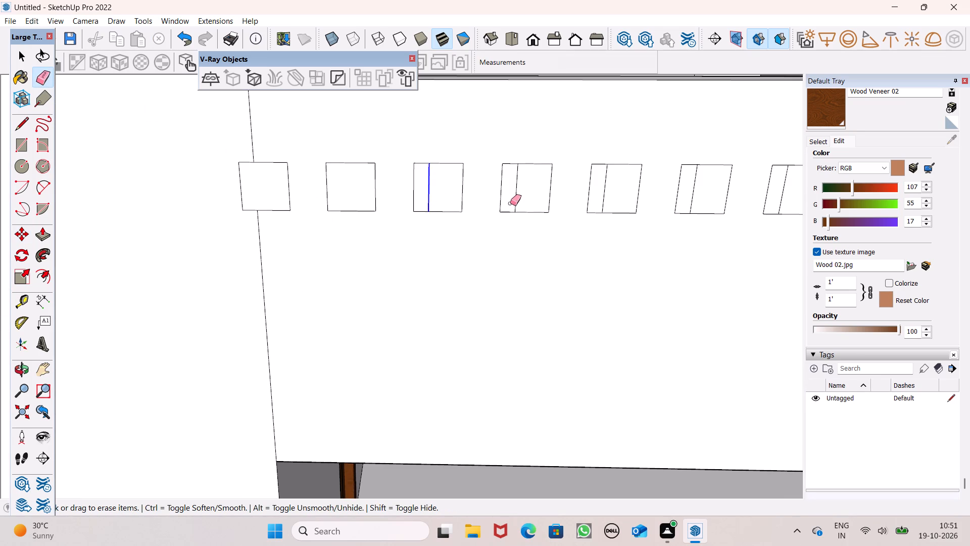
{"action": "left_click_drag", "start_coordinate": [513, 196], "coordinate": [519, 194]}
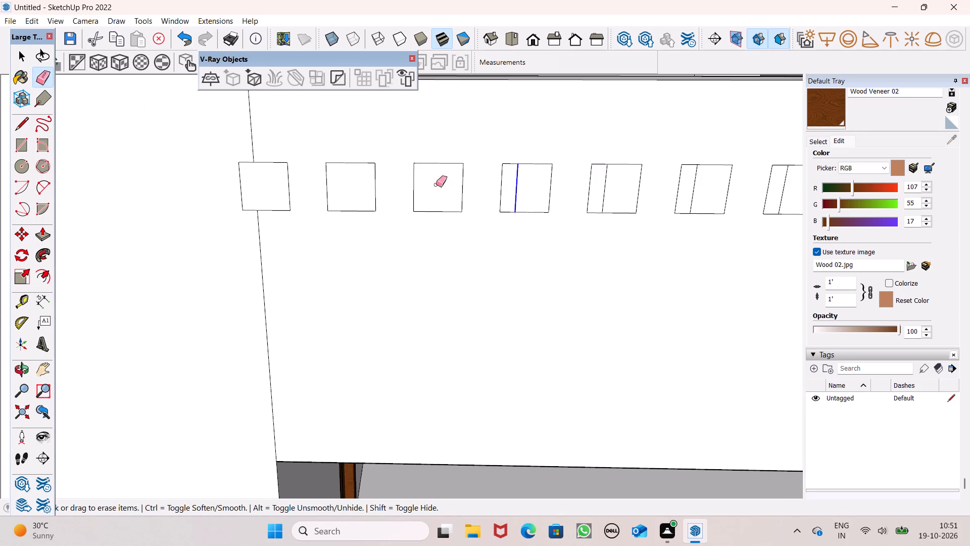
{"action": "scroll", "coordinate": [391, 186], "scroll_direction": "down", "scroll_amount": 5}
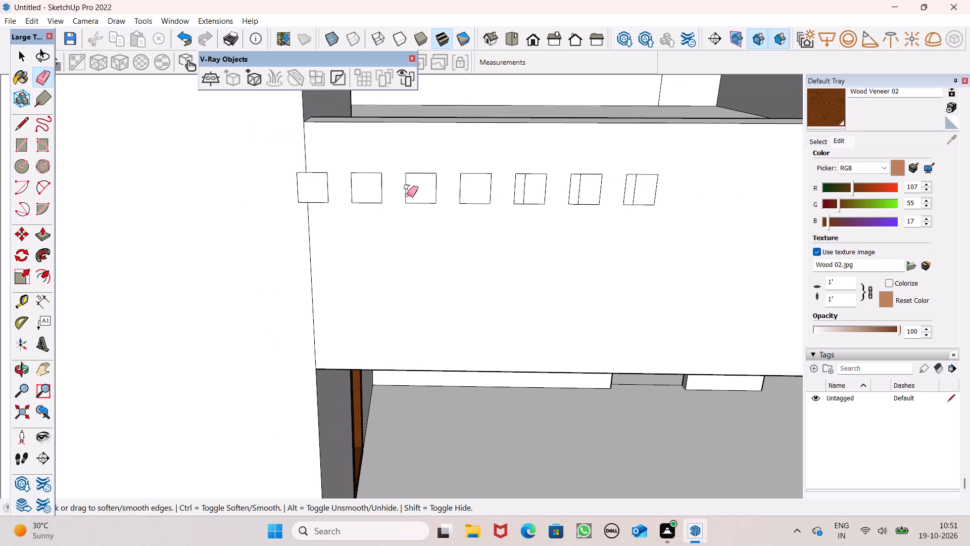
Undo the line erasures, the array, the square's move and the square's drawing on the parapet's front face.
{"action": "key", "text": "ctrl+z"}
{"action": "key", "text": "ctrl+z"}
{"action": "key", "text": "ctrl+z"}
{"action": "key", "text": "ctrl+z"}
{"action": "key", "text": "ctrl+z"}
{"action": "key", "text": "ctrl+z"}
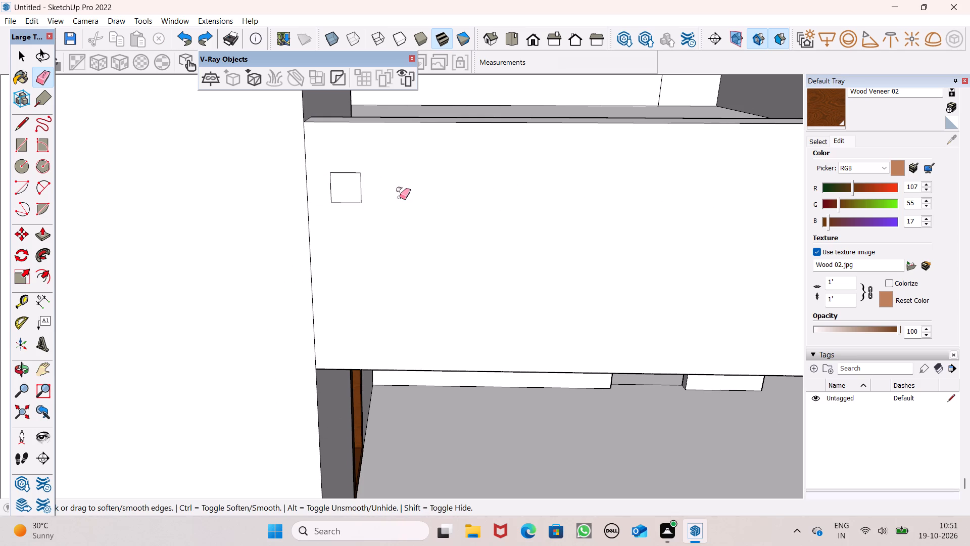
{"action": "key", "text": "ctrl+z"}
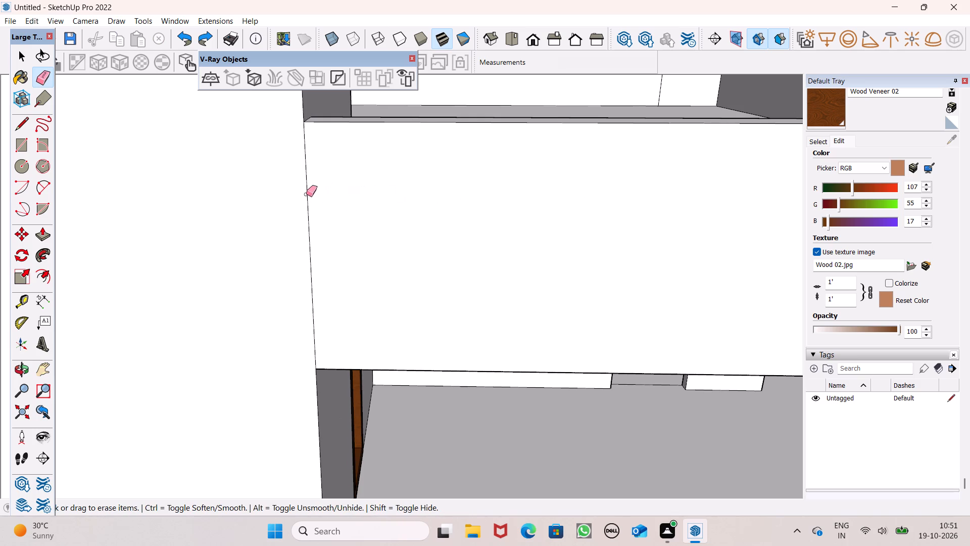
Erase the vertical edge separating the upper terrace parapet's front face from the tower wall.
{"action": "left_click", "coordinate": [311, 192]}
{"action": "key", "text": "space"}
Draw a square of about 6 7/16" on the front face where the upper terrace parapet meets the tower wall.
{"action": "scroll", "coordinate": [300, 224], "scroll_direction": "down", "scroll_amount": 5}
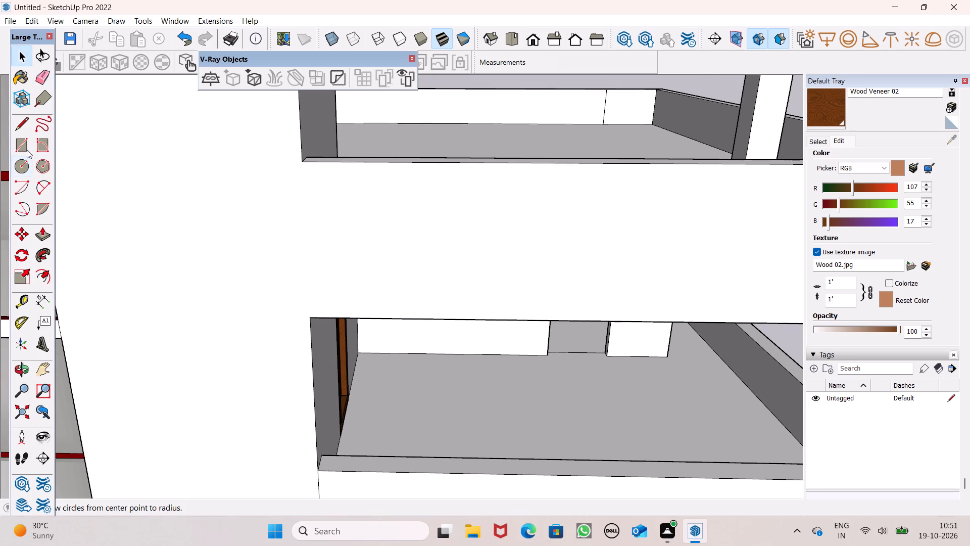
{"action": "left_click", "coordinate": [23, 143]}
{"action": "middle_click_drag", "start_coordinate": [288, 225], "coordinate": [253, 217]}
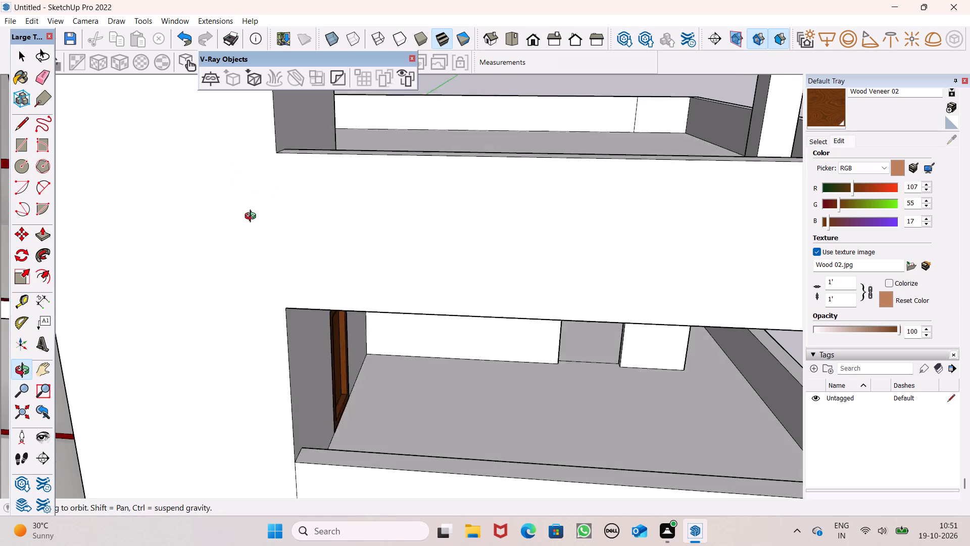
{"action": "middle_click_drag", "start_coordinate": [253, 217], "coordinate": [253, 208]}
{"action": "scroll", "coordinate": [283, 200], "scroll_direction": "up", "scroll_amount": 1}
{"action": "middle_click_drag", "start_coordinate": [283, 200], "coordinate": [291, 193]}
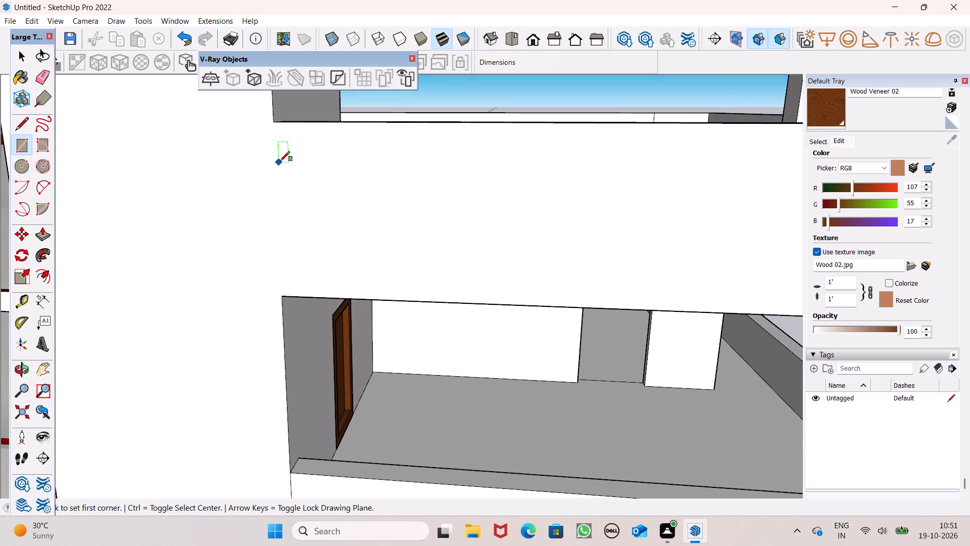
{"action": "left_click", "coordinate": [264, 154]}
{"action": "key", "text": "space"}
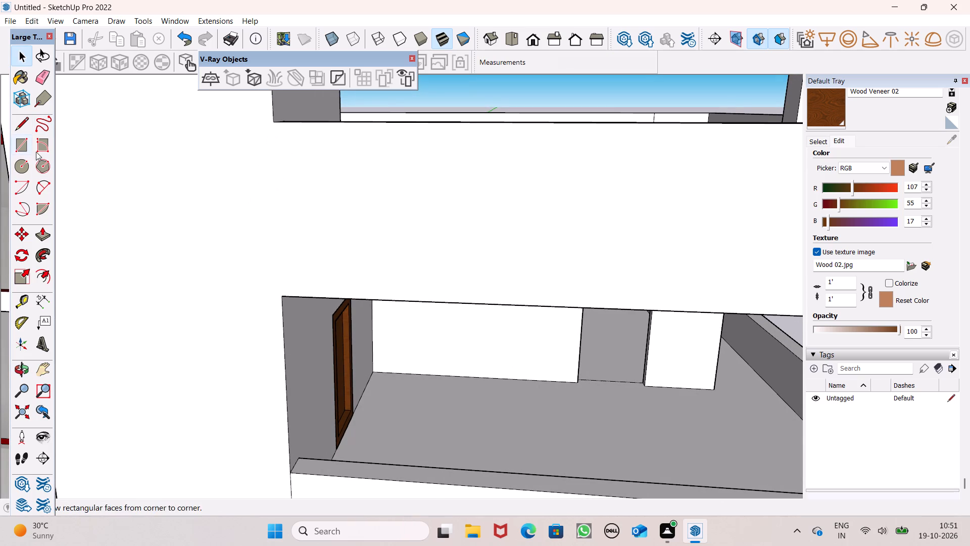
{"action": "left_click", "coordinate": [15, 154]}
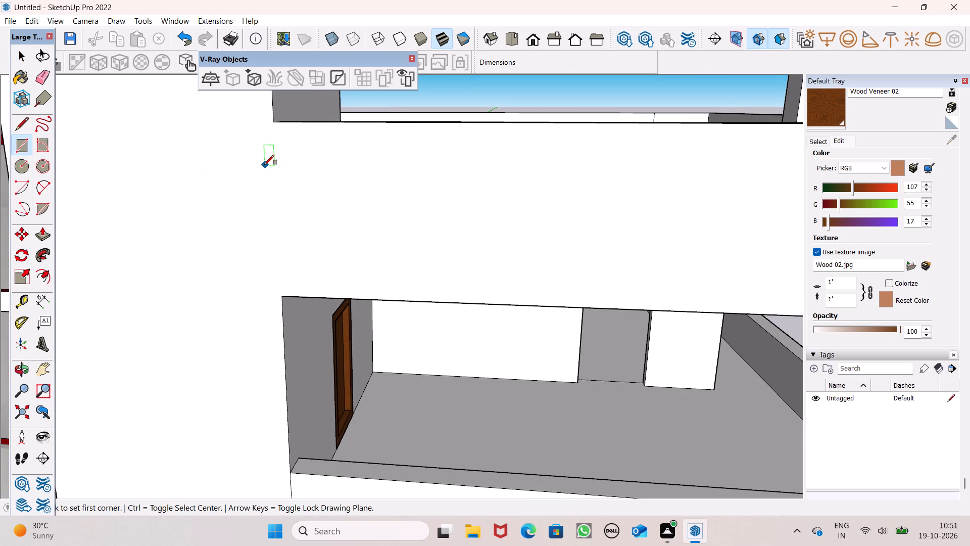
{"action": "left_click", "coordinate": [264, 161]}
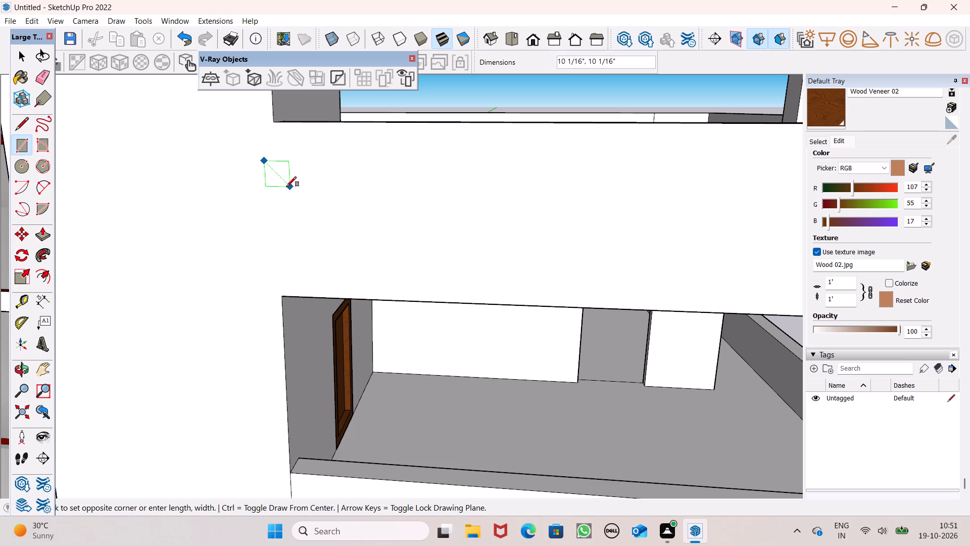
{"action": "left_click", "coordinate": [280, 177]}
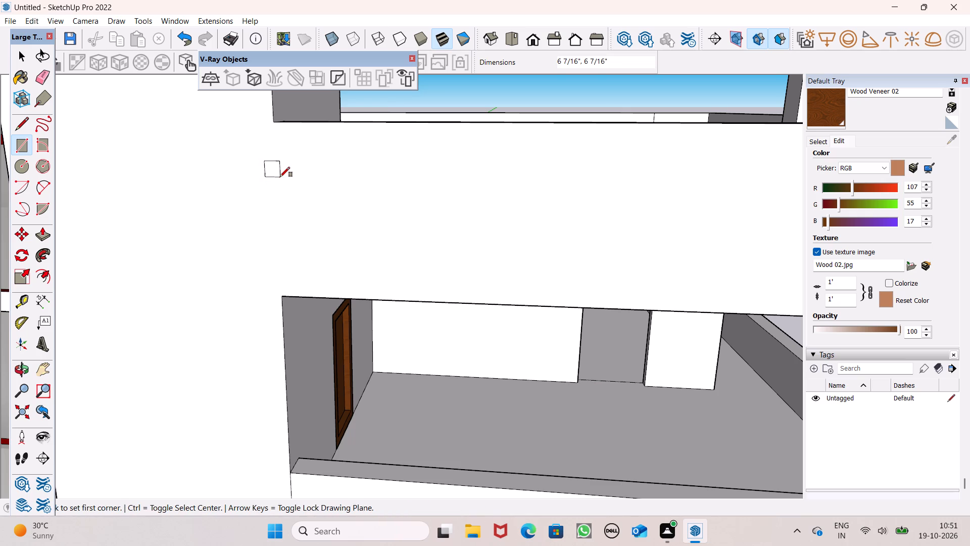
{"action": "key", "text": "space"}
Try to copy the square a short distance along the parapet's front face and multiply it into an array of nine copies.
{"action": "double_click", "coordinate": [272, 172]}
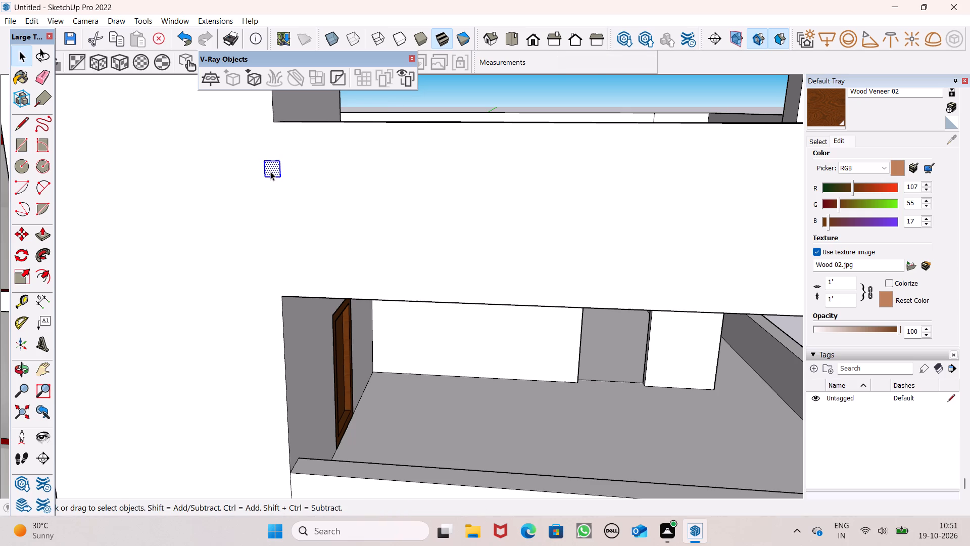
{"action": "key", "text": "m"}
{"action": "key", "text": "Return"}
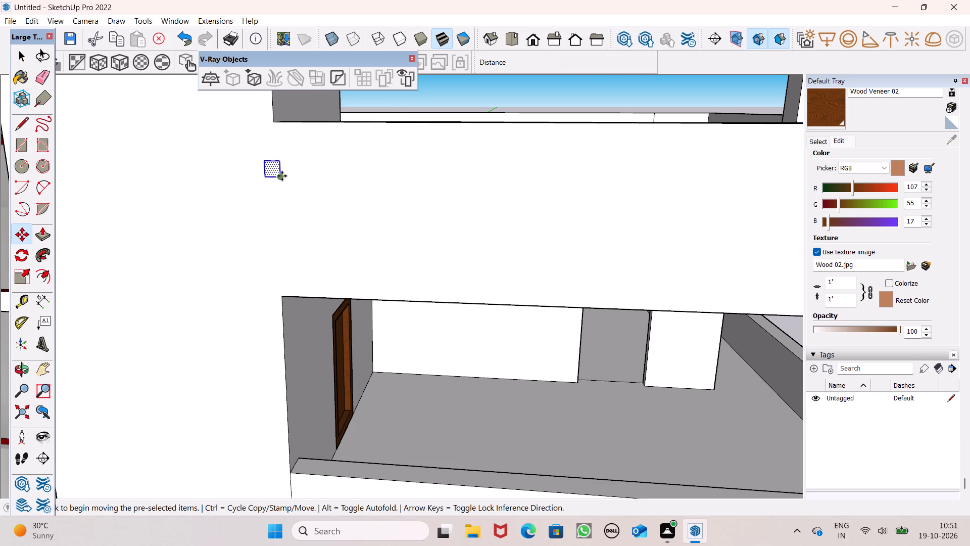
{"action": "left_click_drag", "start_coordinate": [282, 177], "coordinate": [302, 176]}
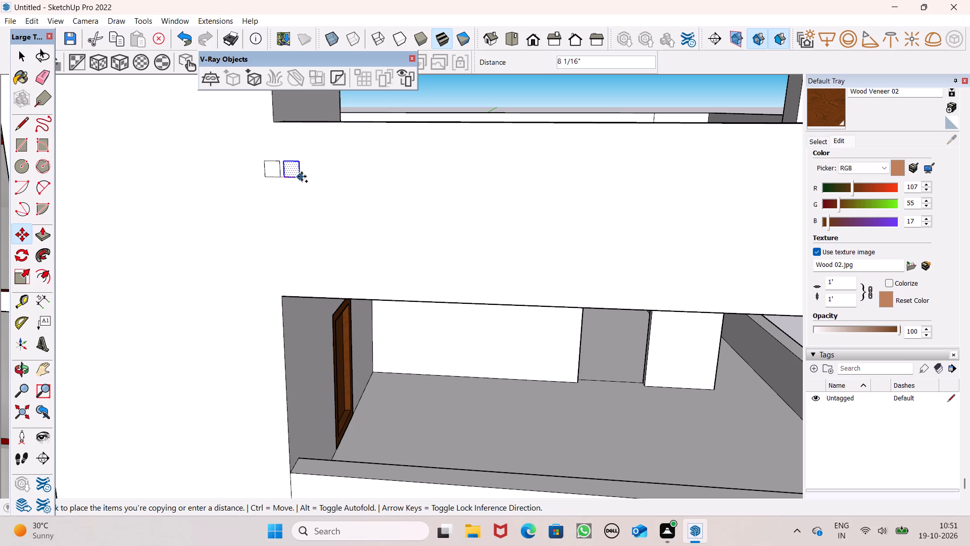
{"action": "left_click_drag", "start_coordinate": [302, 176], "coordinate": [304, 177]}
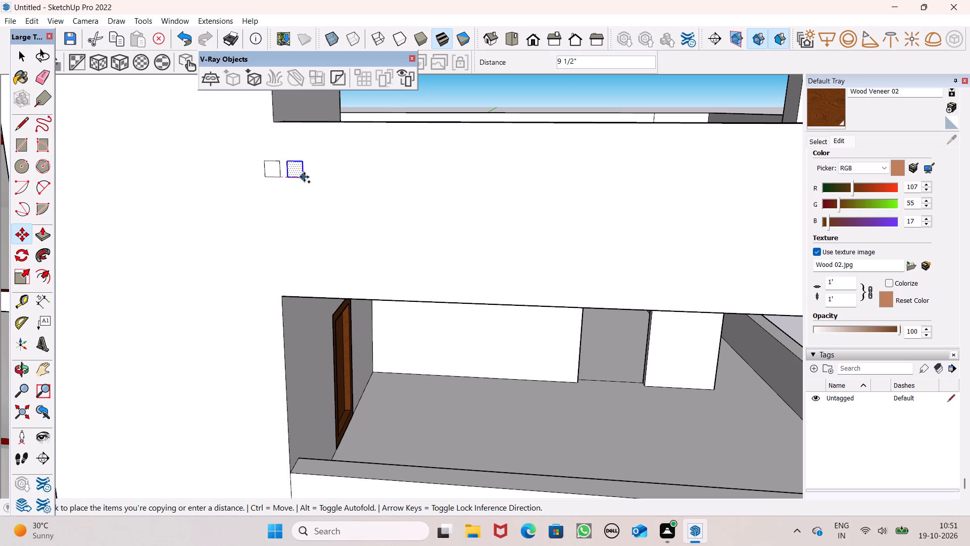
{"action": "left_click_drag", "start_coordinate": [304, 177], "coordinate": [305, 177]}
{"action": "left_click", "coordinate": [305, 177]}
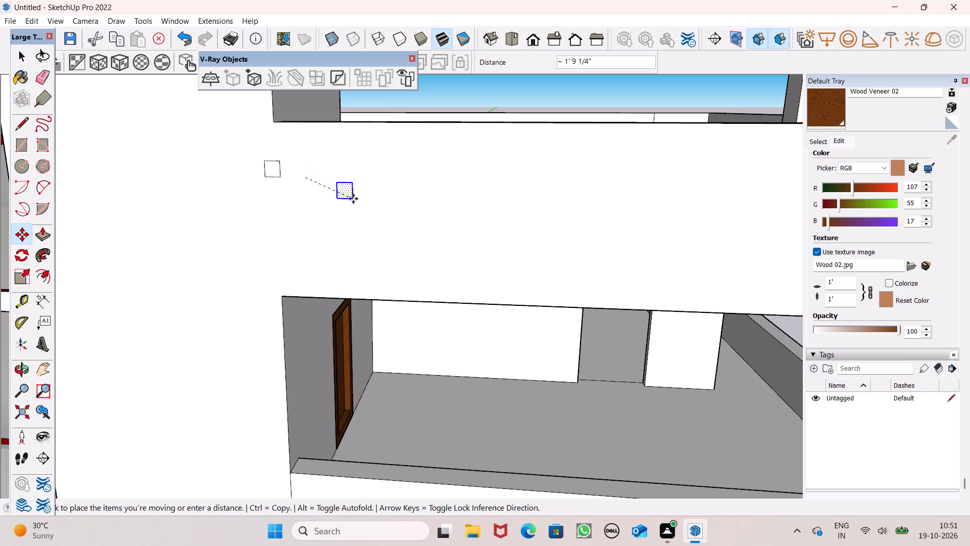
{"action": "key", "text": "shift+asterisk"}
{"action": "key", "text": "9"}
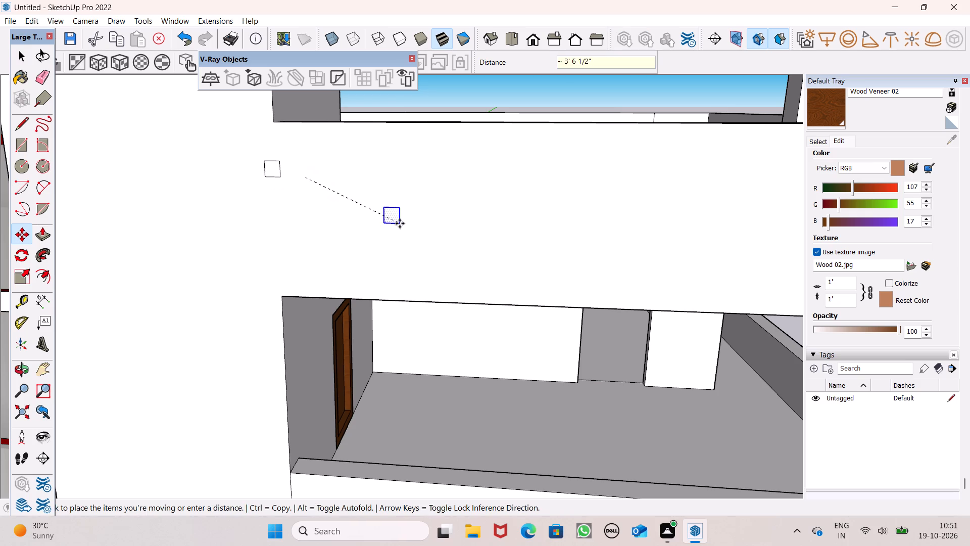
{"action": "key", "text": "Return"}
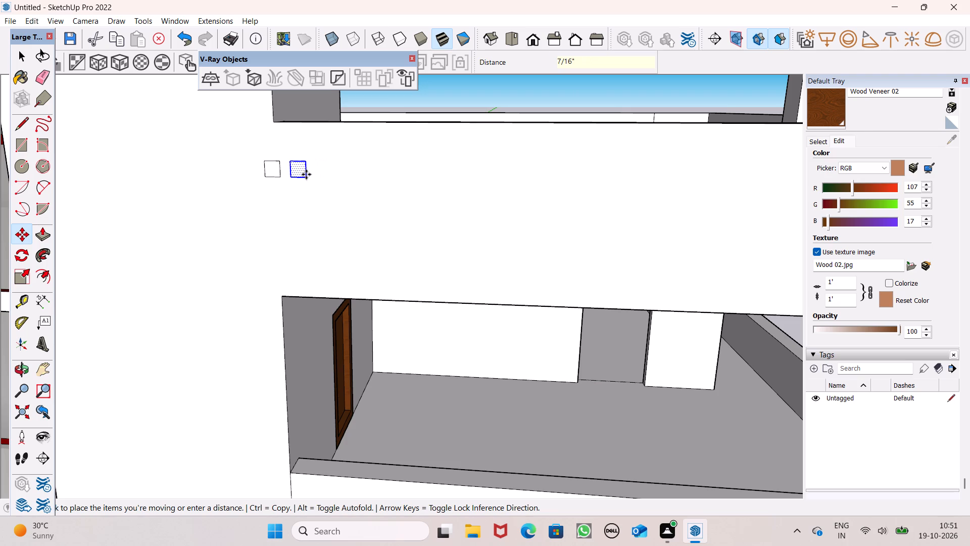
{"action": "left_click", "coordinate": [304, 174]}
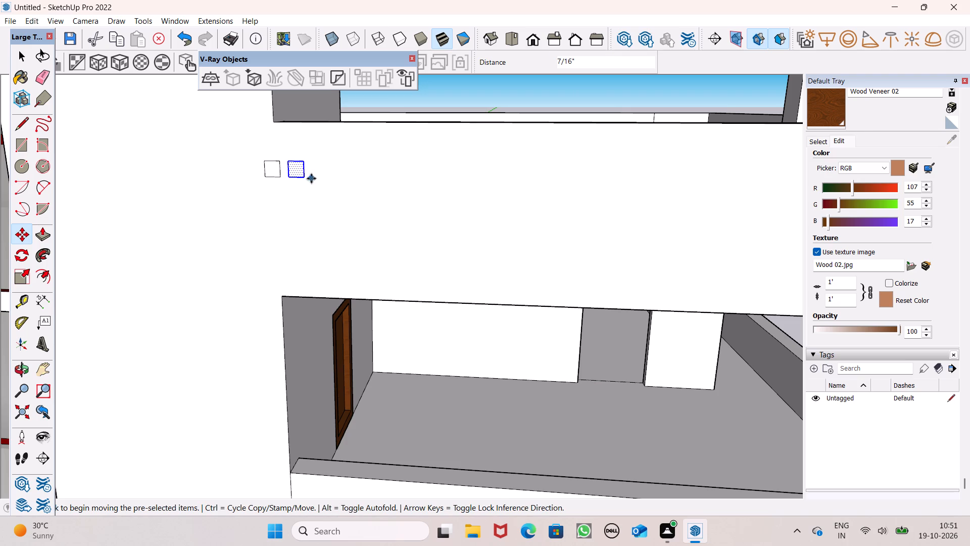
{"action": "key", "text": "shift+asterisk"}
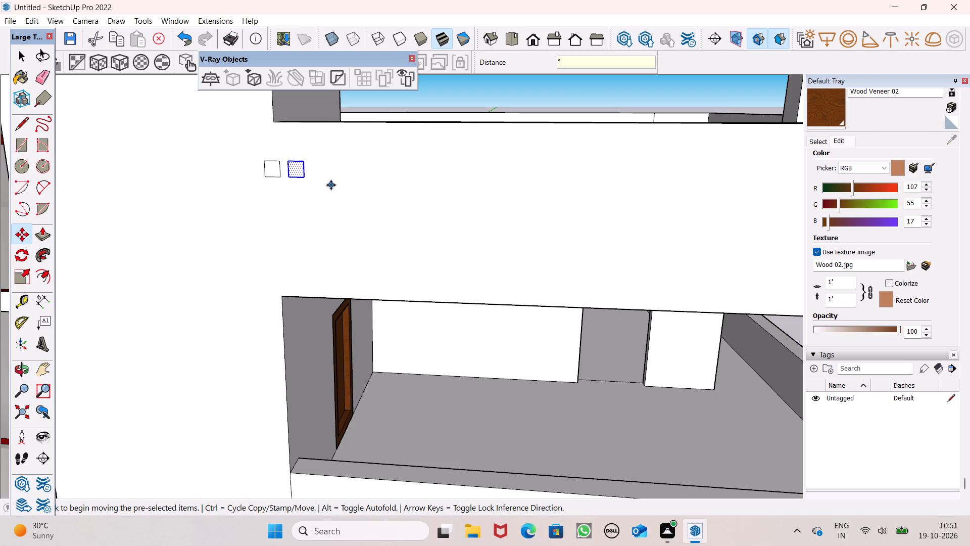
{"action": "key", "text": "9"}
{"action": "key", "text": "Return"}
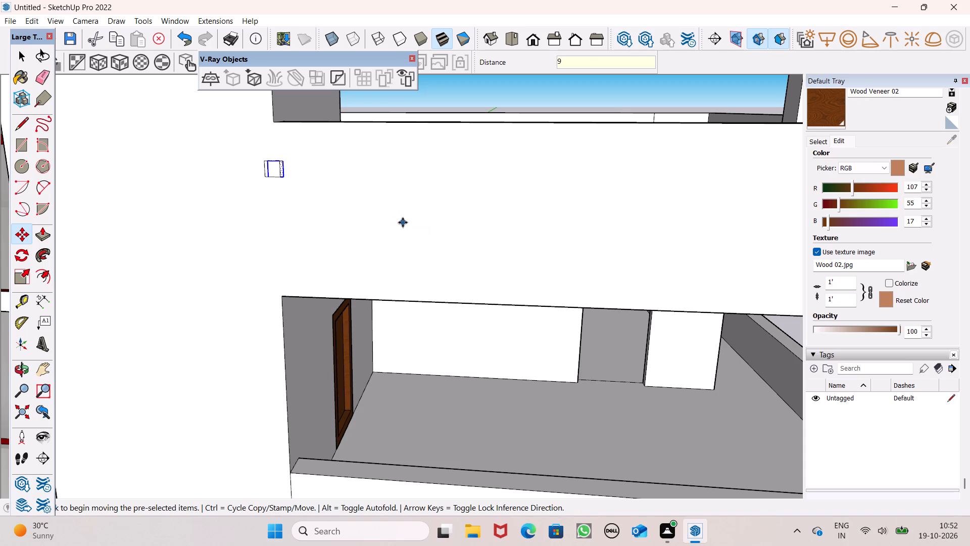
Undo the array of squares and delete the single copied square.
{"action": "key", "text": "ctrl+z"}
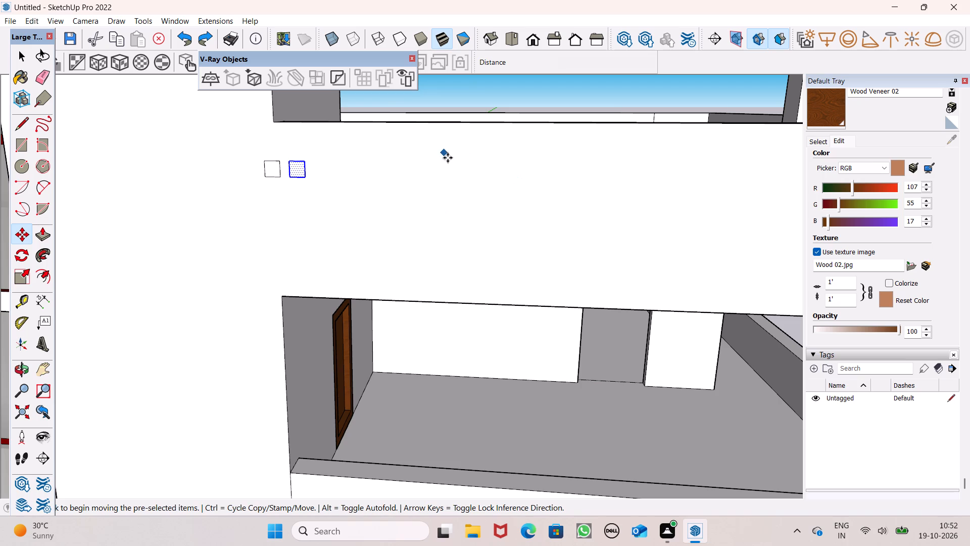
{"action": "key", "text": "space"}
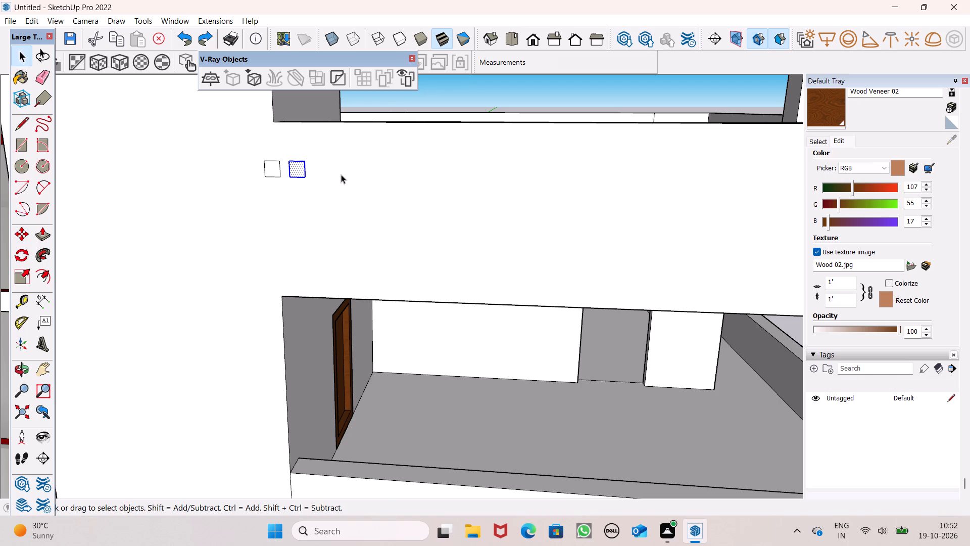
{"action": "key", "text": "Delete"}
Copy the square about 10 1/4" along the parapet's front face and multiply it into an array of nine copies.
{"action": "double_click", "coordinate": [271, 168]}
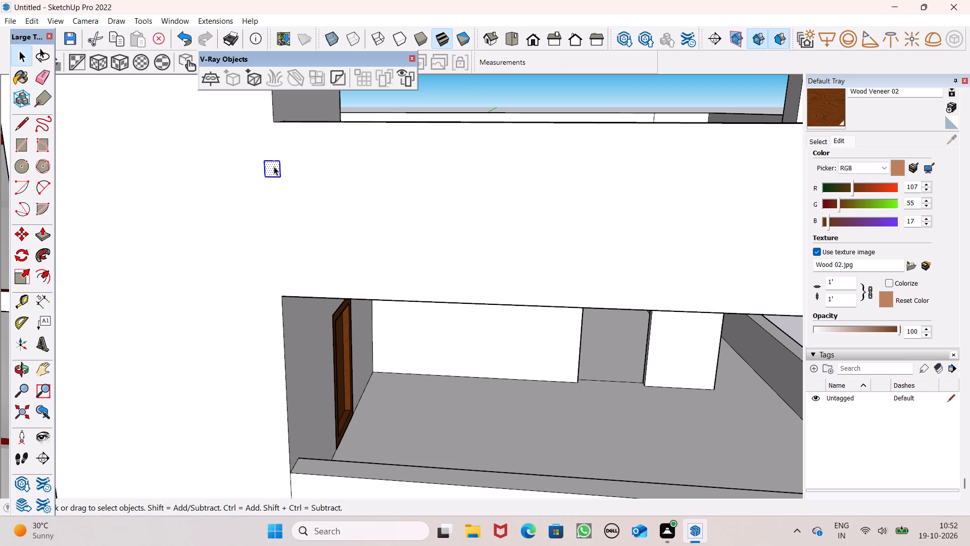
{"action": "scroll", "coordinate": [365, 157], "scroll_direction": "up", "scroll_amount": 3}
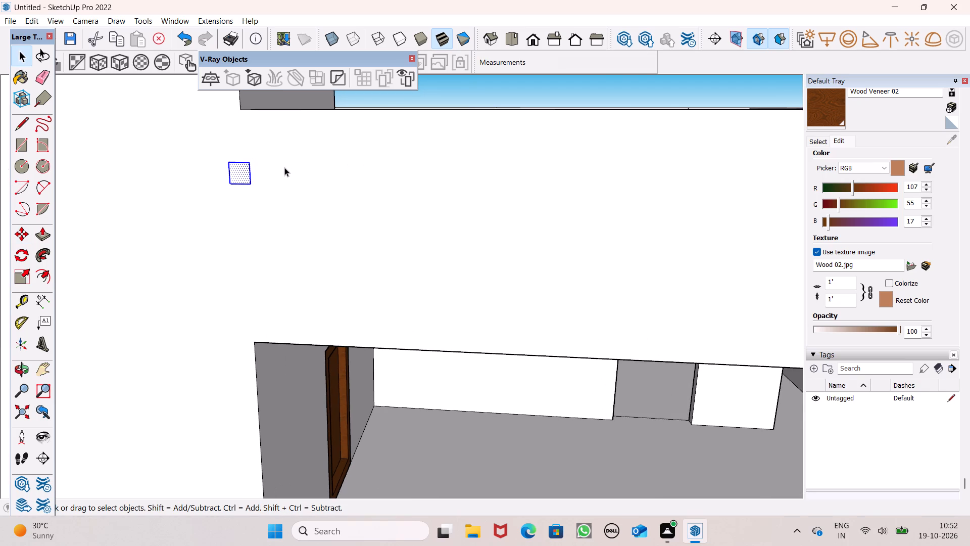
{"action": "key", "text": "m"}
{"action": "key", "text": "Return"}
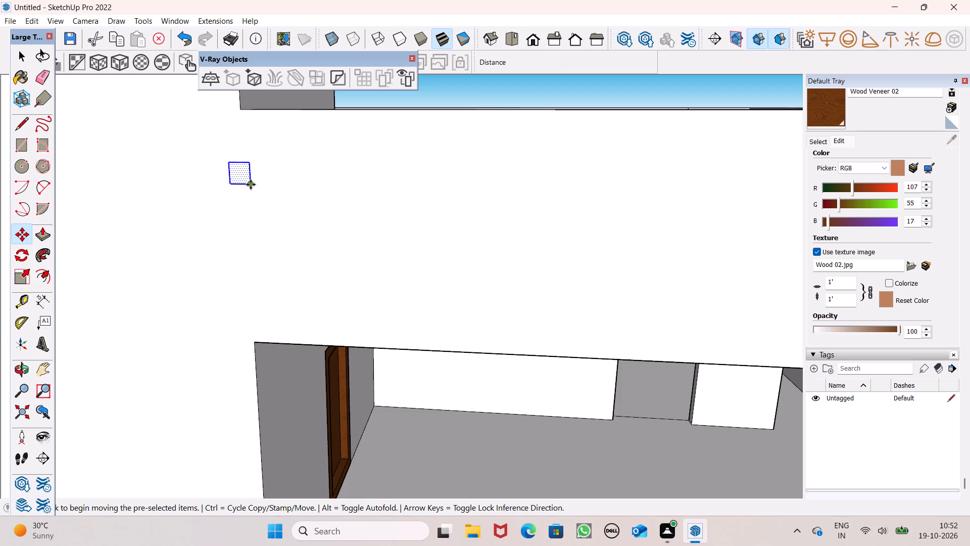
{"action": "left_click_drag", "start_coordinate": [251, 185], "coordinate": [281, 183], "text": "ctrl"}
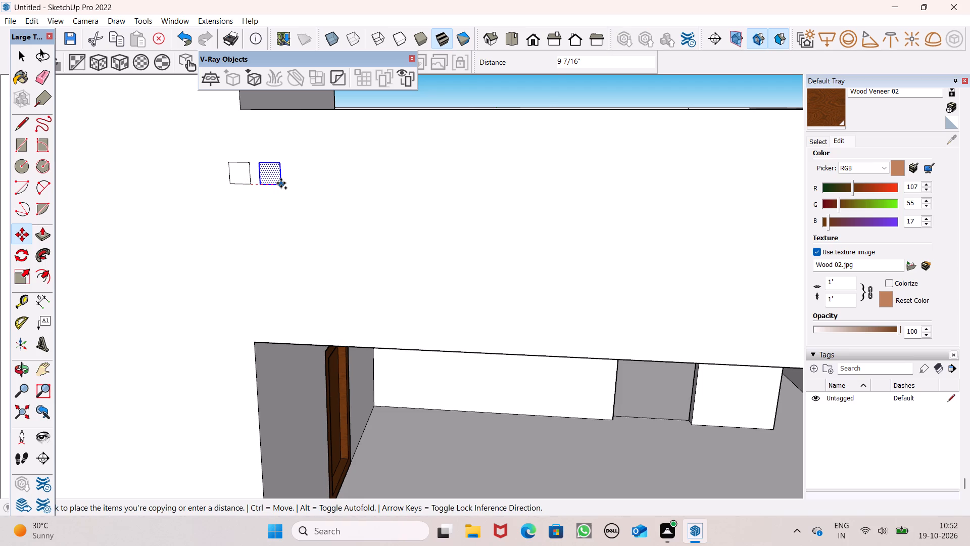
{"action": "left_click_drag", "start_coordinate": [281, 183], "coordinate": [283, 181], "text": "ctrl"}
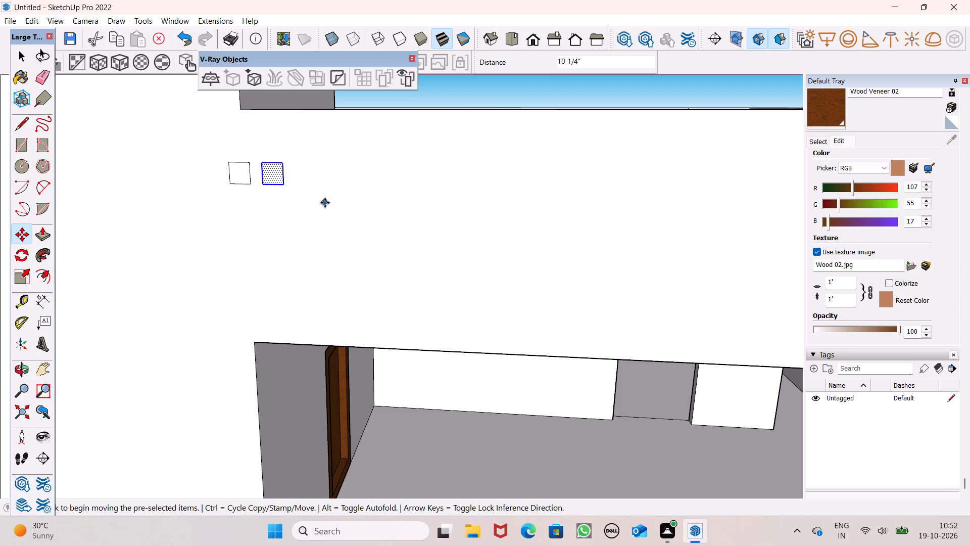
{"action": "key", "text": "shift+asterisk"}
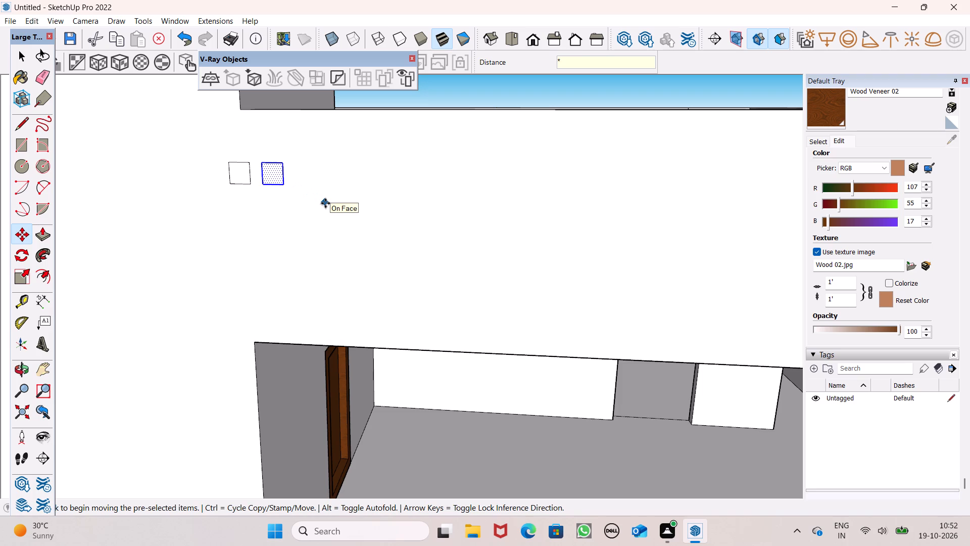
{"action": "key", "text": "9"}
{"action": "key", "text": "Return"}
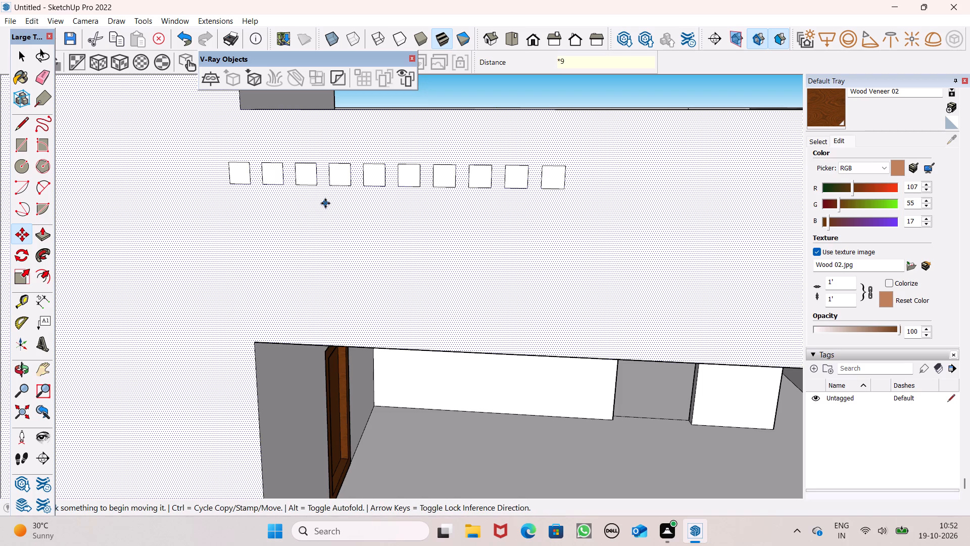
{"action": "key", "text": "space"}
{"action": "key", "text": "space"}
{"action": "scroll", "coordinate": [414, 195], "scroll_direction": "down", "scroll_amount": 7}
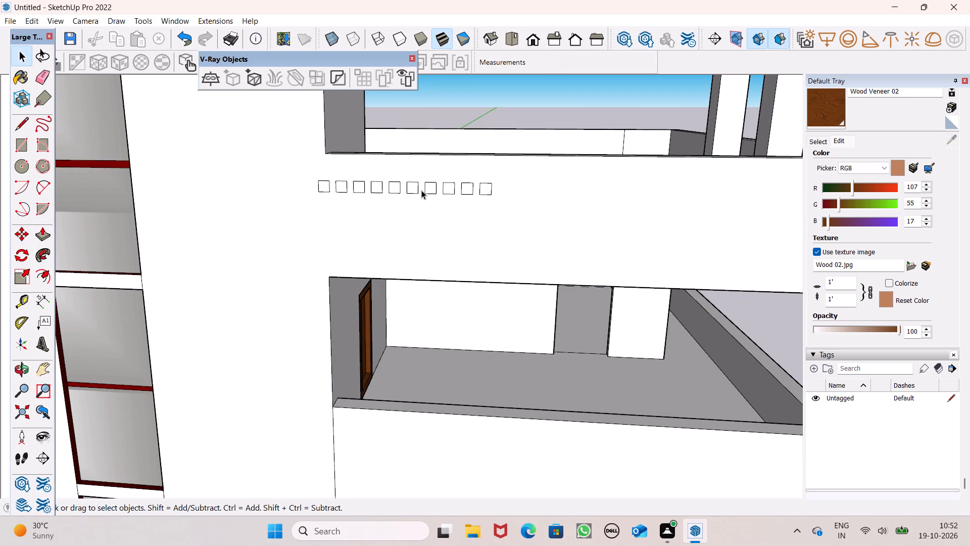
{"action": "left_click", "coordinate": [462, 118]}
Extrude the first square of the row about 8 7/8" out from the parapet's front face with Push/Pull.
{"action": "scroll", "coordinate": [463, 124], "scroll_direction": "down", "scroll_amount": 1}
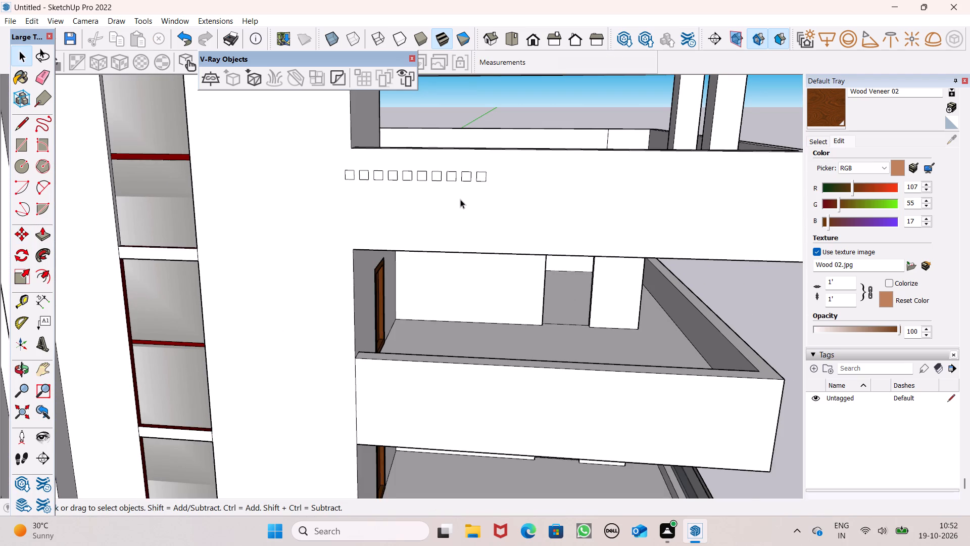
{"action": "middle_click_drag", "start_coordinate": [459, 199], "coordinate": [490, 202]}
{"action": "scroll", "coordinate": [430, 124], "scroll_direction": "down", "scroll_amount": 2}
{"action": "middle_click_drag", "start_coordinate": [454, 187], "coordinate": [444, 209]}
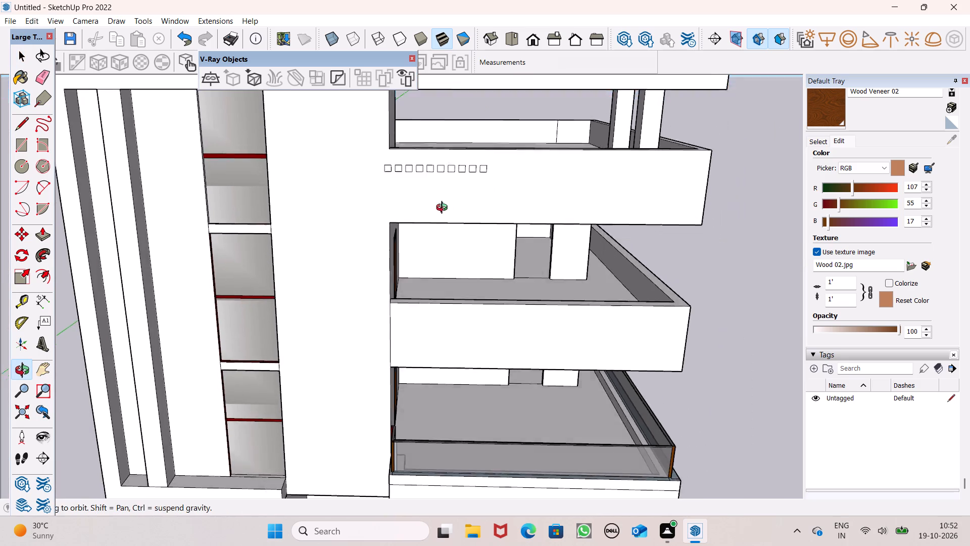
{"action": "middle_click_drag", "start_coordinate": [444, 209], "coordinate": [440, 220]}
{"action": "scroll", "coordinate": [424, 201], "scroll_direction": "up", "scroll_amount": 3}
{"action": "left_click", "coordinate": [44, 237]}
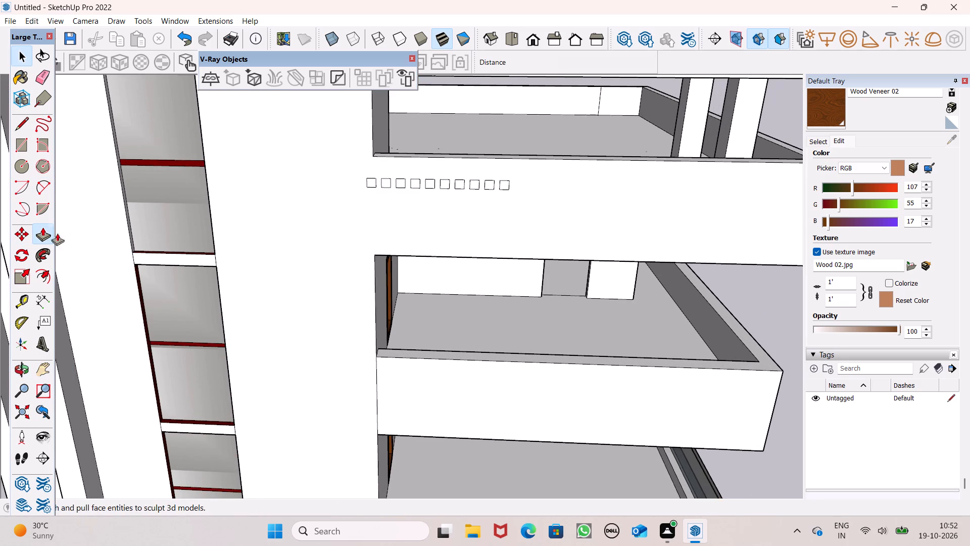
{"action": "scroll", "coordinate": [375, 213], "scroll_direction": "up", "scroll_amount": 1}
{"action": "scroll", "coordinate": [375, 182], "scroll_direction": "down", "scroll_amount": 3}
{"action": "scroll", "coordinate": [390, 202], "scroll_direction": "up", "scroll_amount": 1}
{"action": "middle_click_drag", "start_coordinate": [392, 211], "coordinate": [415, 277]}
{"action": "scroll", "coordinate": [409, 248], "scroll_direction": "up", "scroll_amount": 2}
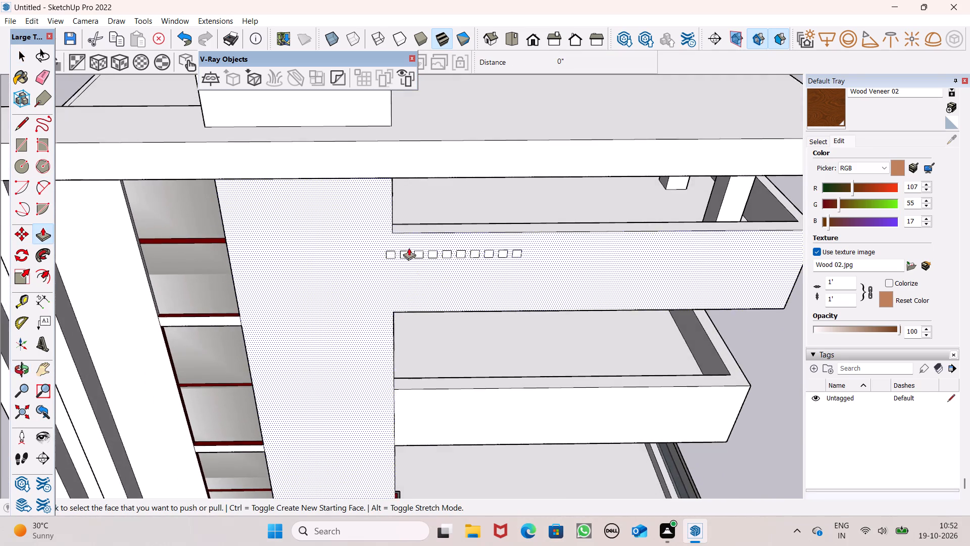
{"action": "scroll", "coordinate": [409, 248], "scroll_direction": "up", "scroll_amount": 2}
{"action": "left_click_drag", "start_coordinate": [383, 260], "coordinate": [384, 264]}
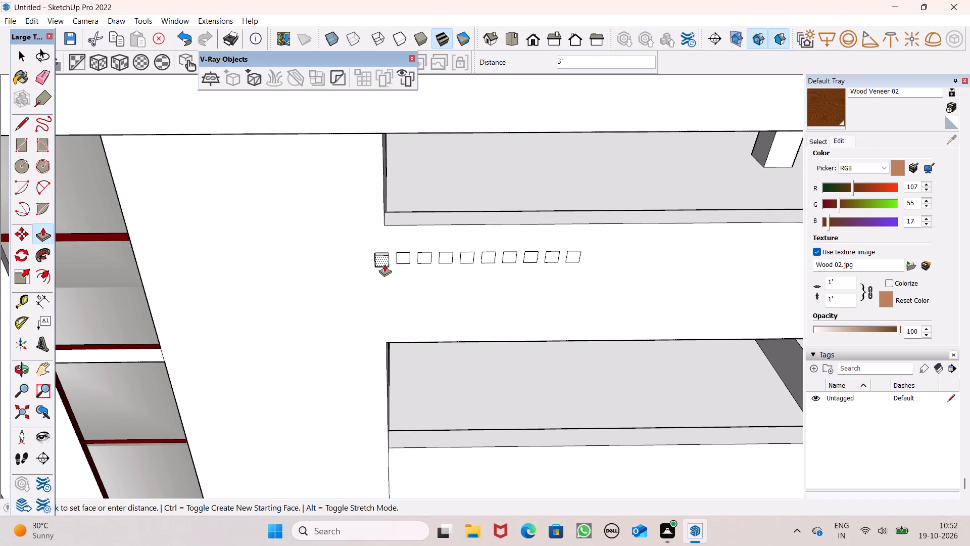
{"action": "left_click_drag", "start_coordinate": [384, 264], "coordinate": [385, 269]}
{"action": "left_click_drag", "start_coordinate": [385, 269], "coordinate": [385, 271]}
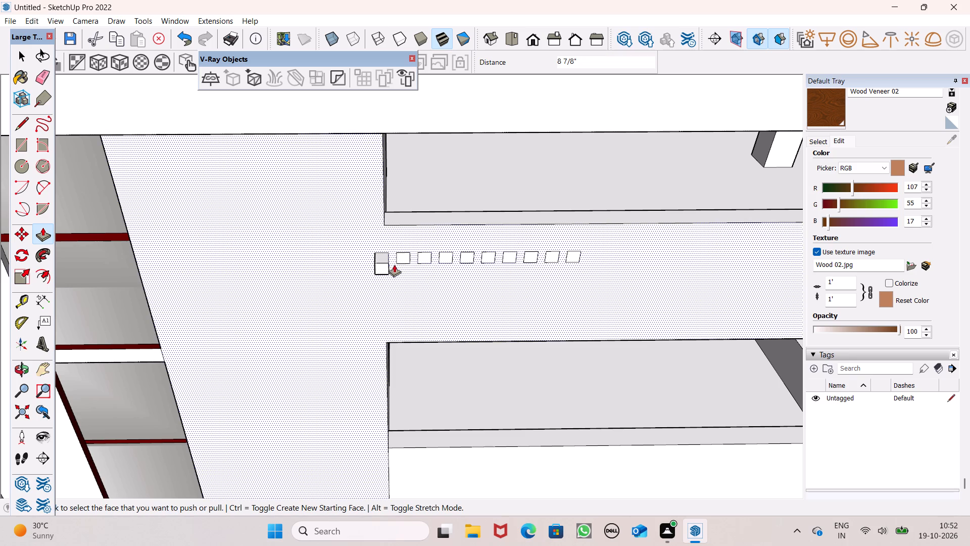
Pull the front face of the first extruded block a few inches farther out from the parapet.
{"action": "middle_click_drag", "start_coordinate": [426, 280], "coordinate": [397, 186]}
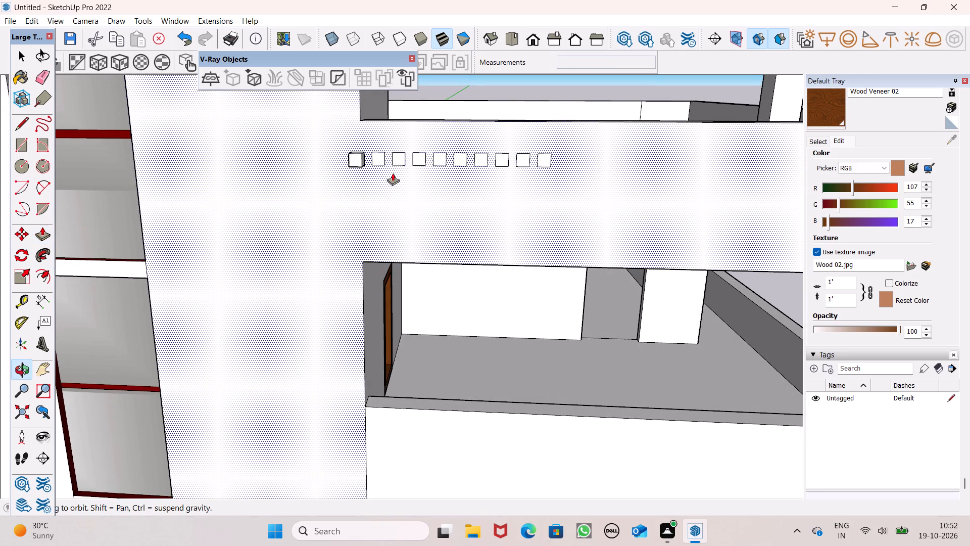
{"action": "middle_click_drag", "start_coordinate": [376, 131], "coordinate": [389, 1]}
{"action": "scroll", "coordinate": [388, 2], "scroll_direction": "up", "scroll_amount": 1}
{"action": "scroll", "coordinate": [402, 176], "scroll_direction": "down", "scroll_amount": 4}
{"action": "middle_click_drag", "start_coordinate": [414, 171], "coordinate": [425, 134]}
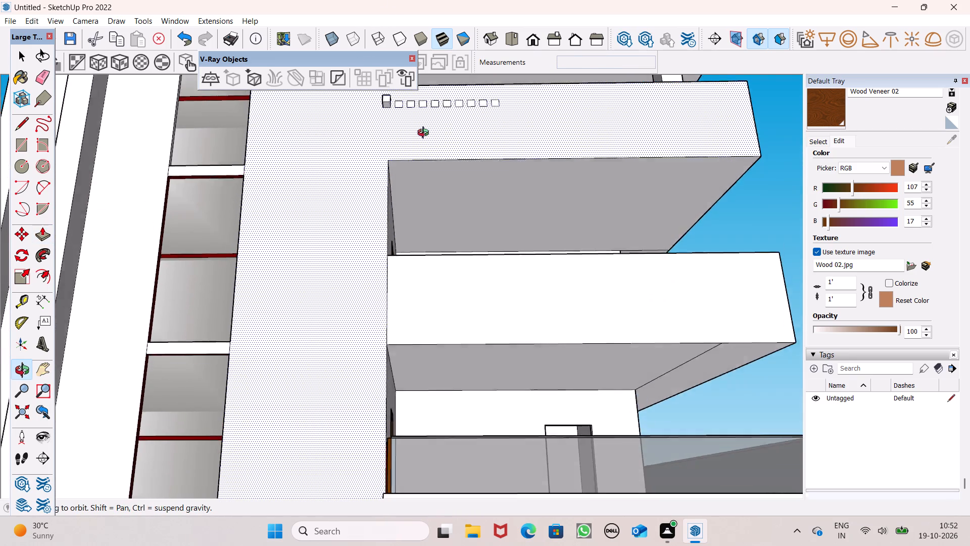
{"action": "middle_click_drag", "start_coordinate": [425, 134], "coordinate": [433, 213]}
{"action": "scroll", "coordinate": [409, 150], "scroll_direction": "up", "scroll_amount": 6}
{"action": "middle_click_drag", "start_coordinate": [393, 142], "coordinate": [424, 134]}
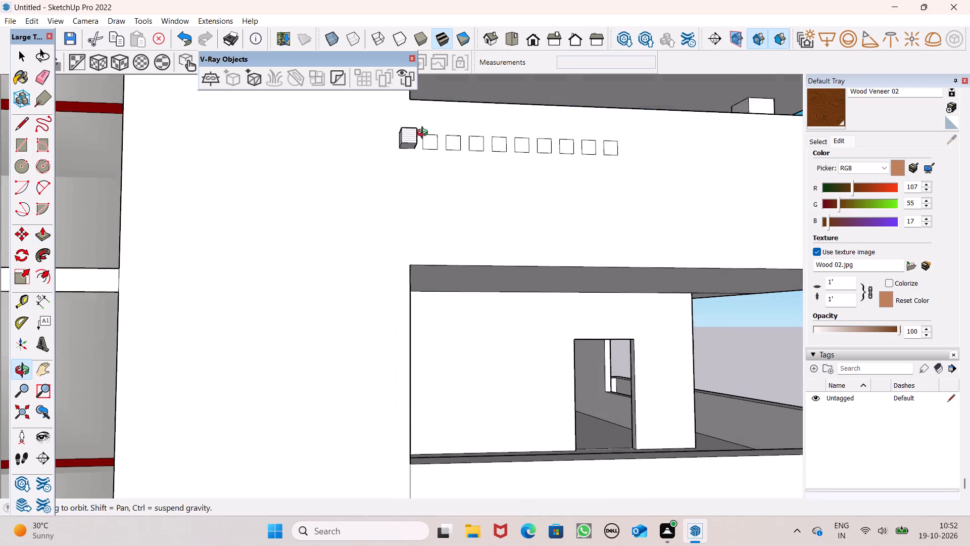
{"action": "middle_click_drag", "start_coordinate": [424, 134], "coordinate": [478, 125]}
{"action": "scroll", "coordinate": [456, 125], "scroll_direction": "up", "scroll_amount": 6}
{"action": "left_click_drag", "start_coordinate": [455, 138], "coordinate": [456, 139]}
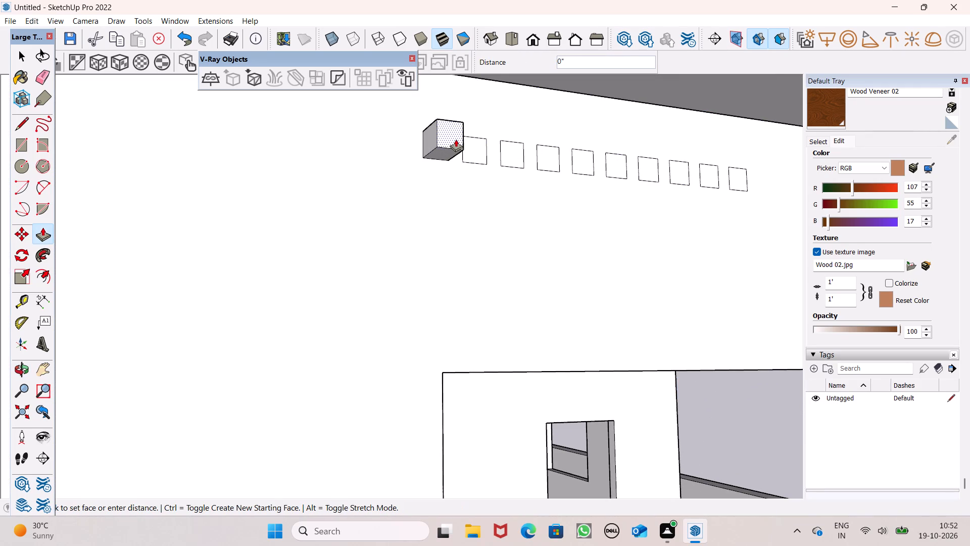
{"action": "left_click_drag", "start_coordinate": [456, 139], "coordinate": [466, 140]}
{"action": "left_click", "coordinate": [466, 140]}
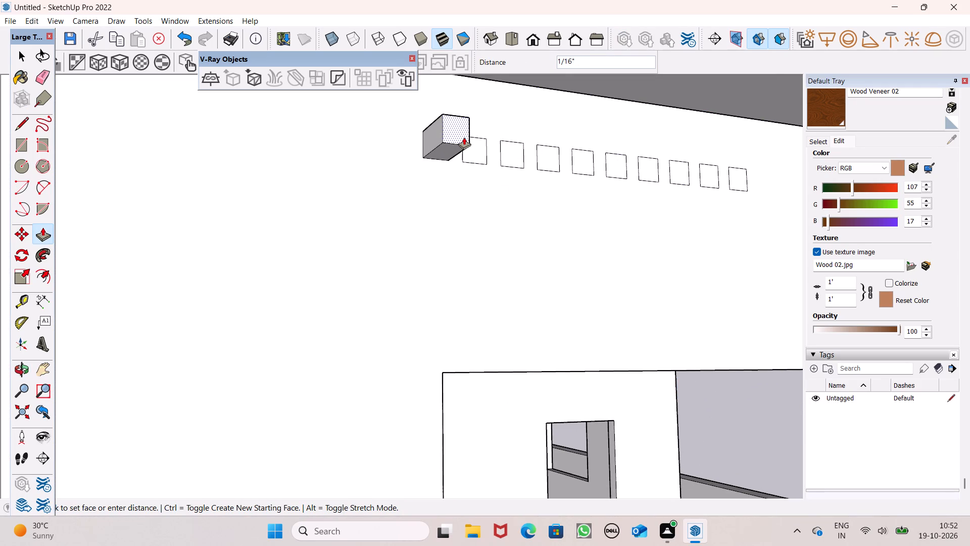
{"action": "left_click", "coordinate": [464, 136]}
Extrude the second and third squares of the row out to the depth of the first block.
{"action": "middle_click_drag", "start_coordinate": [480, 165], "coordinate": [243, 141]}
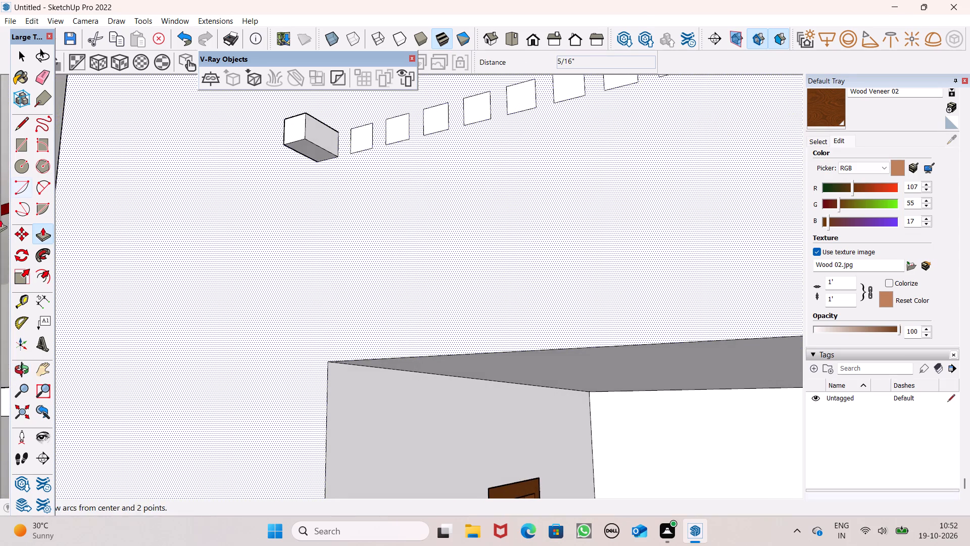
{"action": "scroll", "coordinate": [487, 188], "scroll_direction": "down", "scroll_amount": 5}
{"action": "middle_click_drag", "start_coordinate": [492, 239], "coordinate": [533, 334]}
{"action": "scroll", "coordinate": [493, 248], "scroll_direction": "up", "scroll_amount": 1}
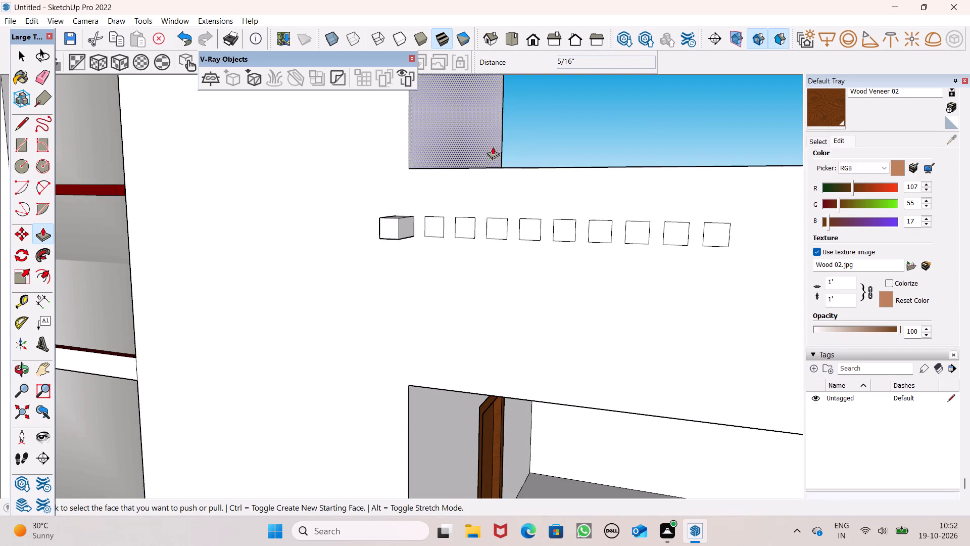
{"action": "scroll", "coordinate": [583, 116], "scroll_direction": "down", "scroll_amount": 4}
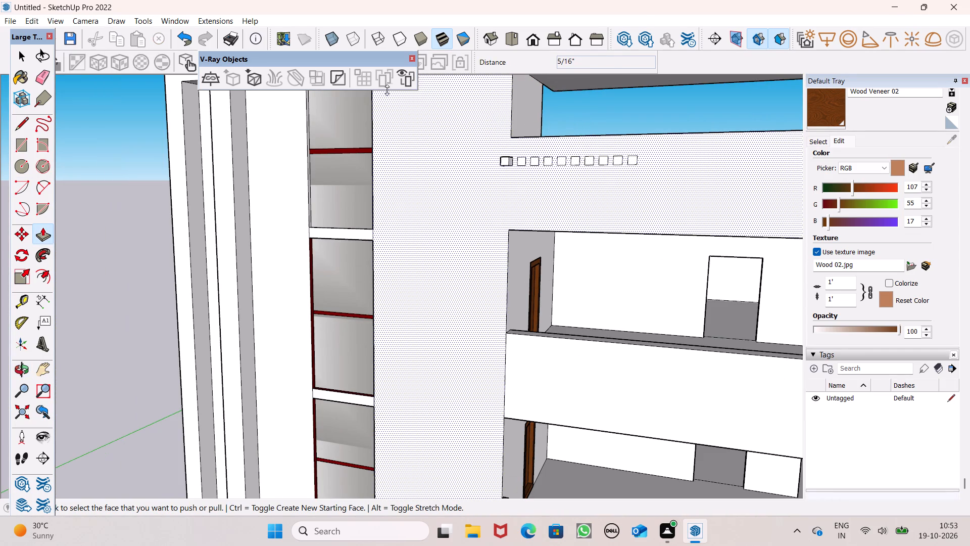
{"action": "middle_click_drag", "start_coordinate": [572, 248], "coordinate": [591, 328]}
{"action": "scroll", "coordinate": [542, 197], "scroll_direction": "up", "scroll_amount": 5}
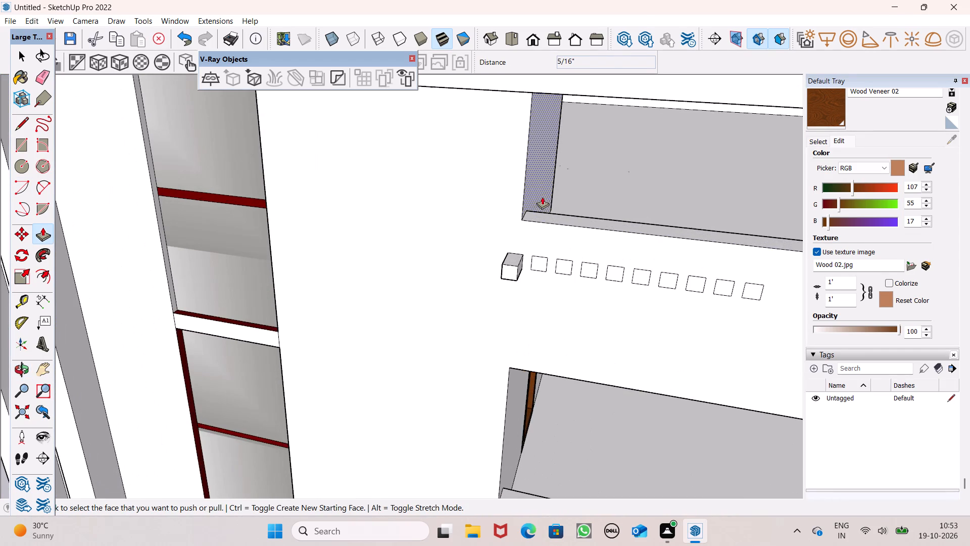
{"action": "scroll", "coordinate": [549, 266], "scroll_direction": "up", "scroll_amount": 2}
{"action": "scroll", "coordinate": [444, 202], "scroll_direction": "down", "scroll_amount": 4}
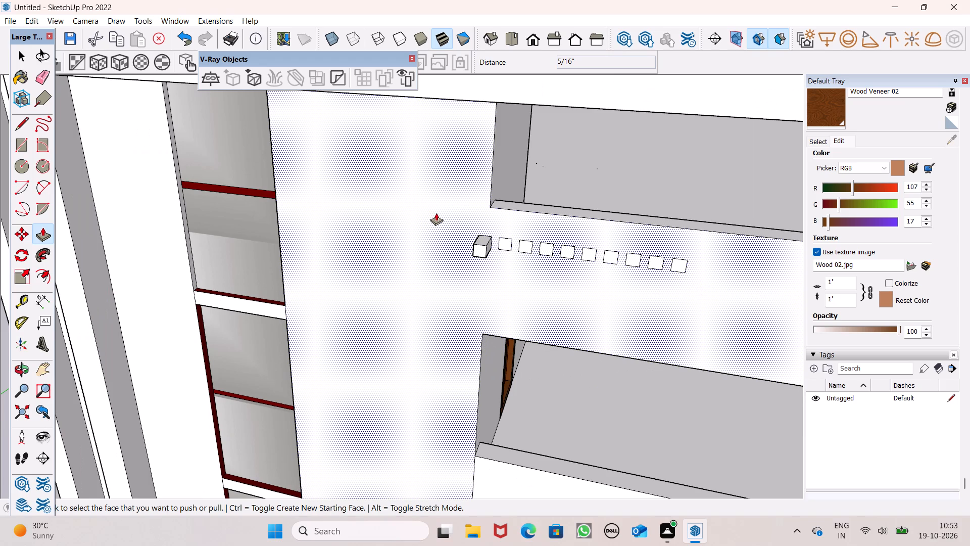
{"action": "scroll", "coordinate": [369, 181], "scroll_direction": "down", "scroll_amount": 2}
{"action": "middle_click_drag", "start_coordinate": [428, 260], "coordinate": [440, 305]}
{"action": "scroll", "coordinate": [426, 249], "scroll_direction": "down", "scroll_amount": 3}
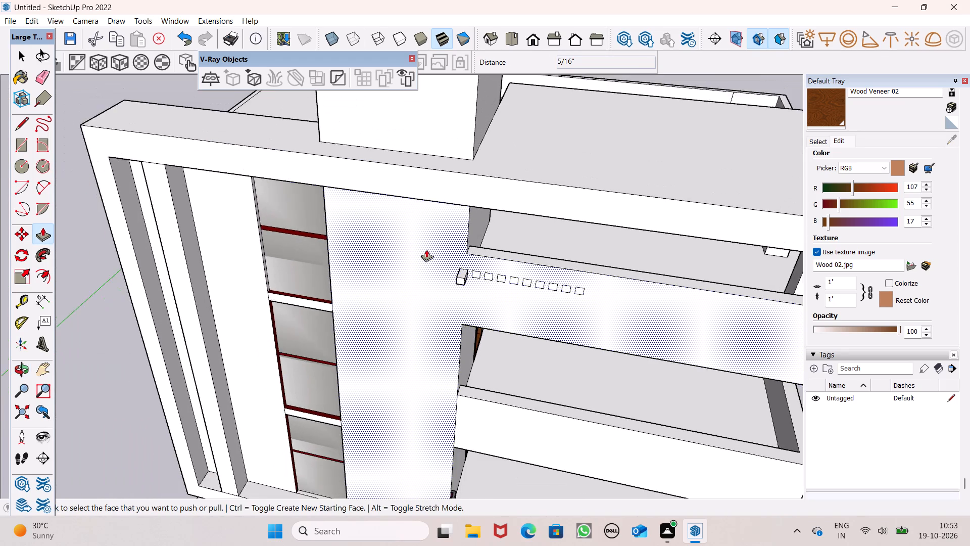
{"action": "scroll", "coordinate": [426, 249], "scroll_direction": "down", "scroll_amount": 1}
{"action": "scroll", "coordinate": [511, 299], "scroll_direction": "up", "scroll_amount": 6}
{"action": "scroll", "coordinate": [440, 259], "scroll_direction": "up", "scroll_amount": 2}
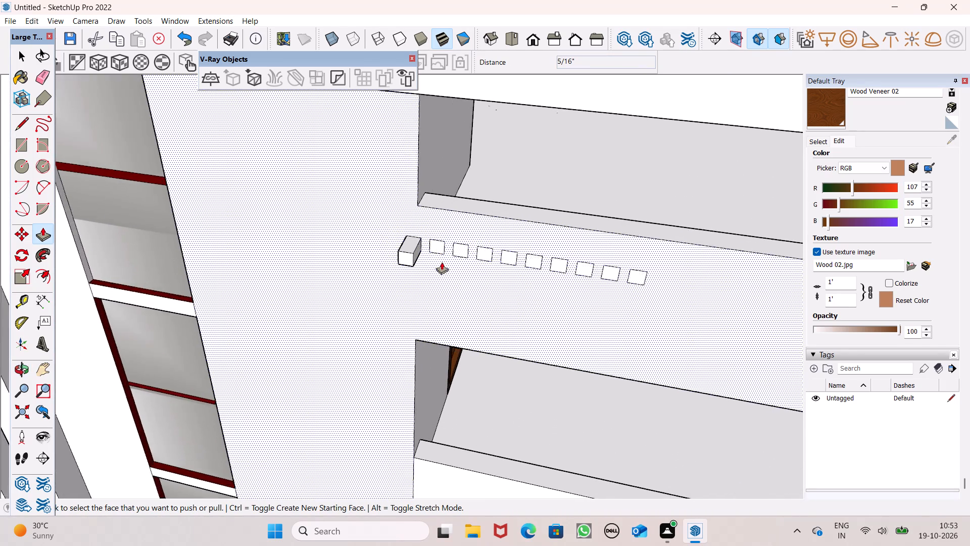
{"action": "scroll", "coordinate": [442, 262], "scroll_direction": "up", "scroll_amount": 7}
{"action": "left_click_drag", "start_coordinate": [434, 236], "coordinate": [410, 249]}
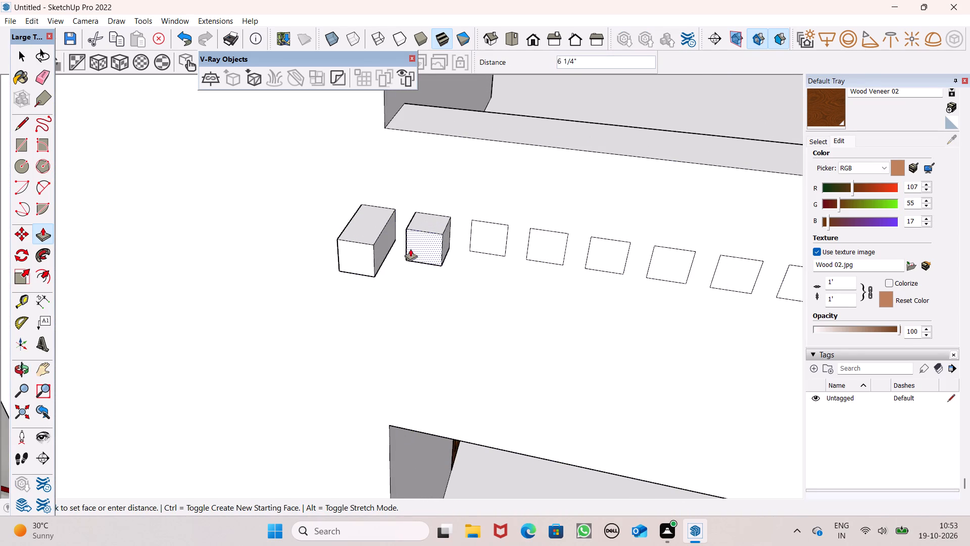
{"action": "left_click_drag", "start_coordinate": [410, 249], "coordinate": [375, 249]}
{"action": "left_click_drag", "start_coordinate": [492, 245], "coordinate": [442, 271]}
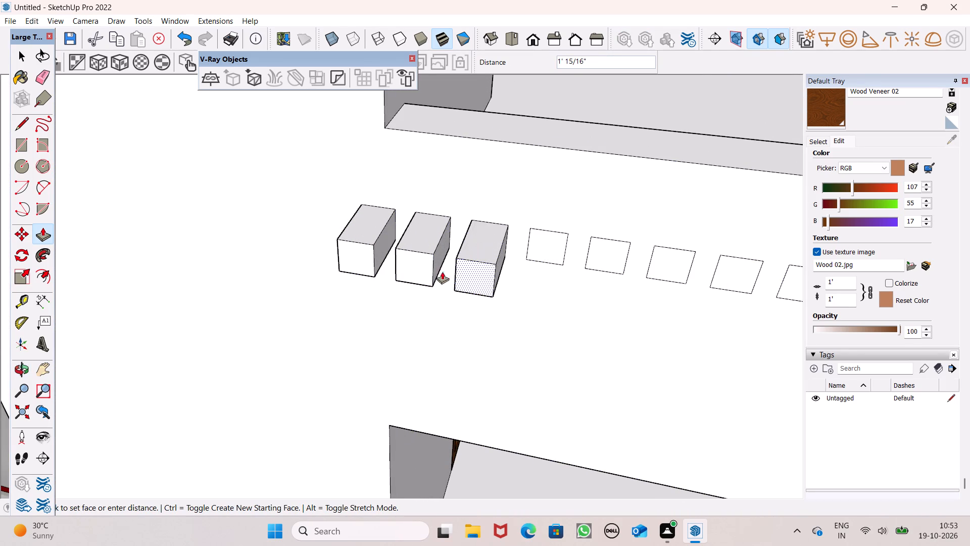
{"action": "left_click_drag", "start_coordinate": [442, 271], "coordinate": [430, 270]}
Extrude the fourth and fifth squares about 1' 11/16" so they are flush with the neighbouring blocks.
{"action": "scroll", "coordinate": [360, 229], "scroll_direction": "down", "scroll_amount": 4}
{"action": "scroll", "coordinate": [475, 271], "scroll_direction": "up", "scroll_amount": 2}
{"action": "left_click_drag", "start_coordinate": [485, 243], "coordinate": [421, 251]}
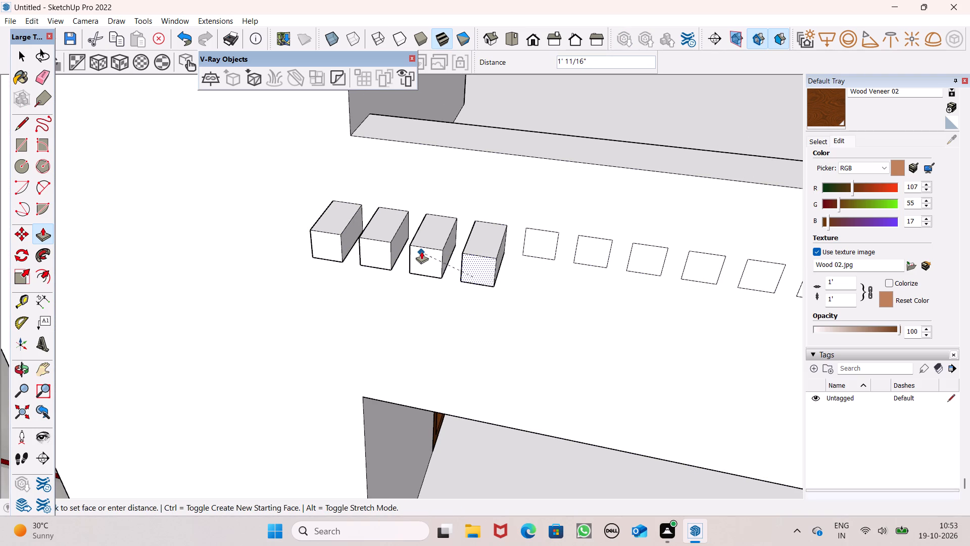
{"action": "left_click_drag", "start_coordinate": [421, 251], "coordinate": [421, 251]}
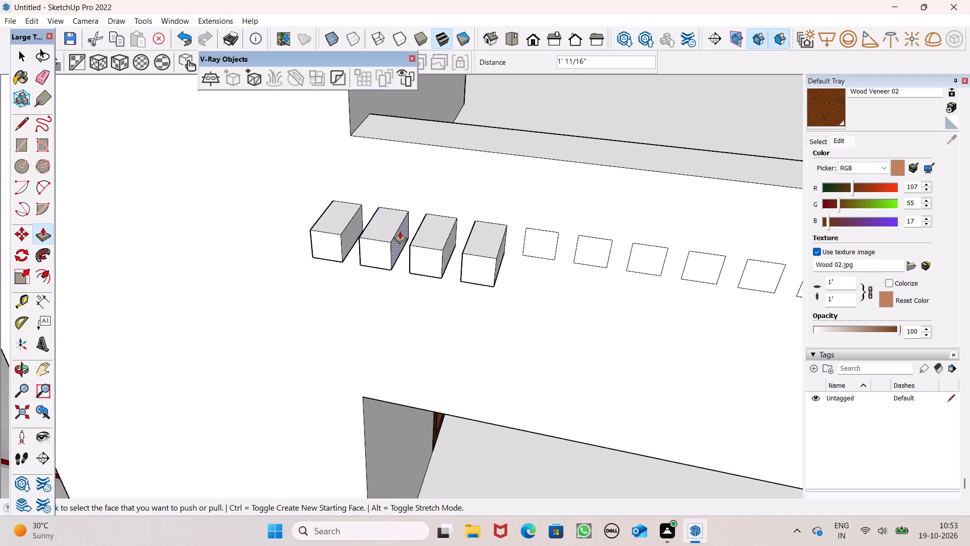
{"action": "scroll", "coordinate": [411, 223], "scroll_direction": "down", "scroll_amount": 5}
{"action": "scroll", "coordinate": [552, 244], "scroll_direction": "up", "scroll_amount": 4}
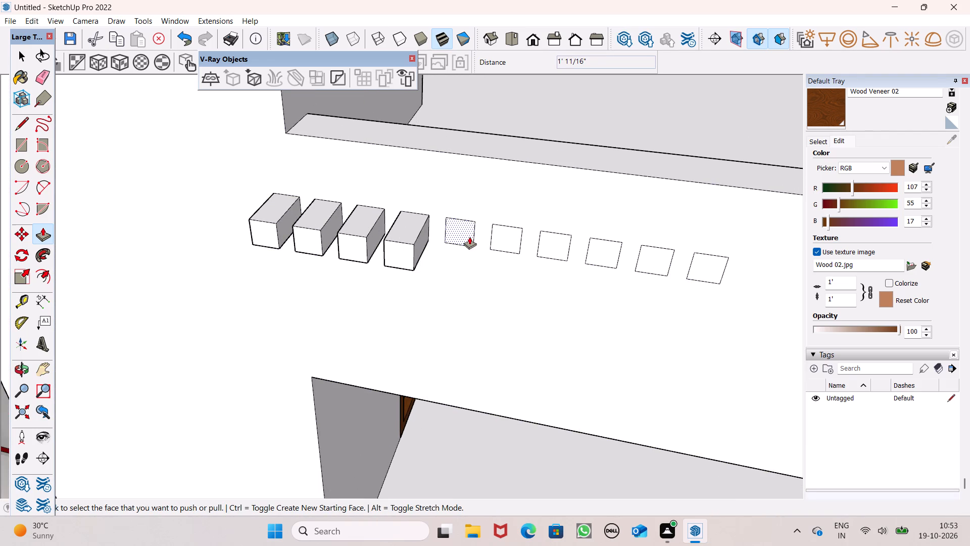
{"action": "left_click_drag", "start_coordinate": [469, 237], "coordinate": [409, 245]}
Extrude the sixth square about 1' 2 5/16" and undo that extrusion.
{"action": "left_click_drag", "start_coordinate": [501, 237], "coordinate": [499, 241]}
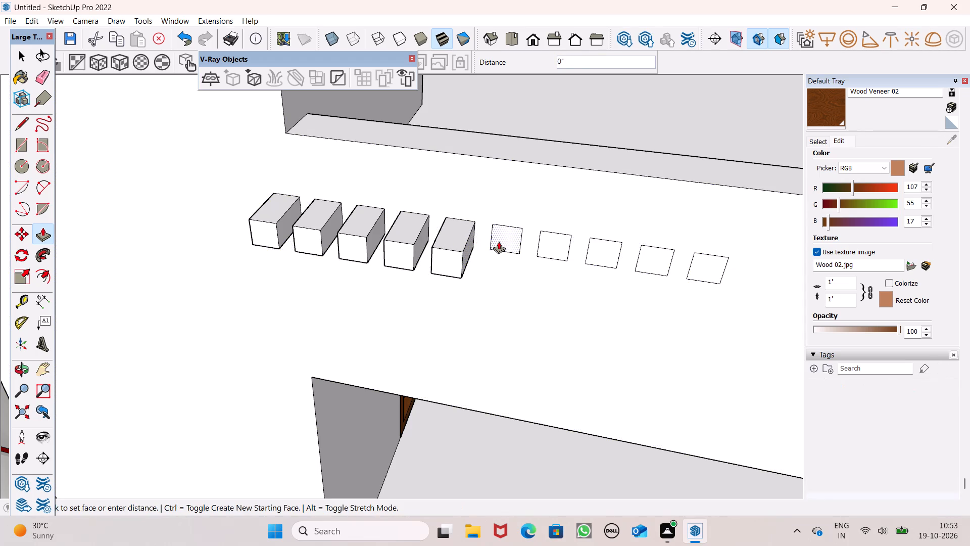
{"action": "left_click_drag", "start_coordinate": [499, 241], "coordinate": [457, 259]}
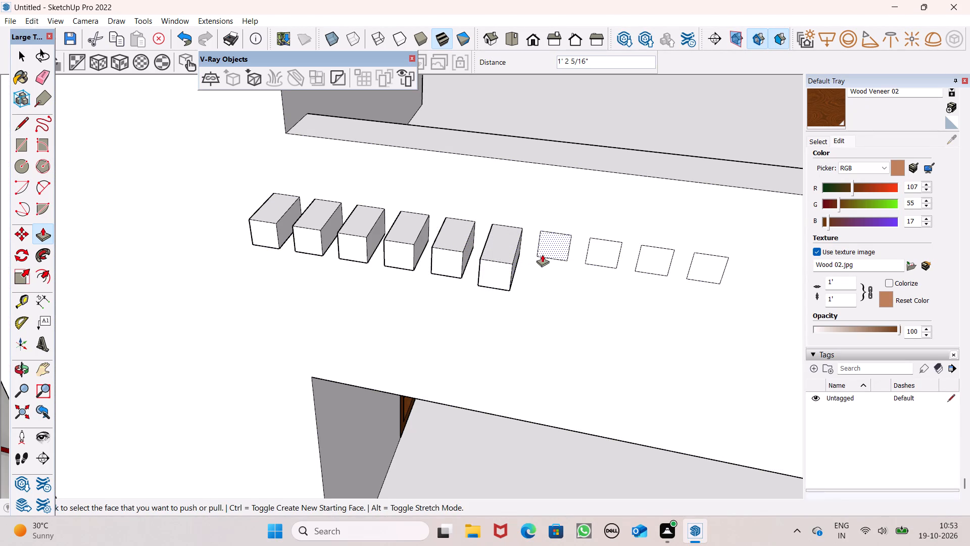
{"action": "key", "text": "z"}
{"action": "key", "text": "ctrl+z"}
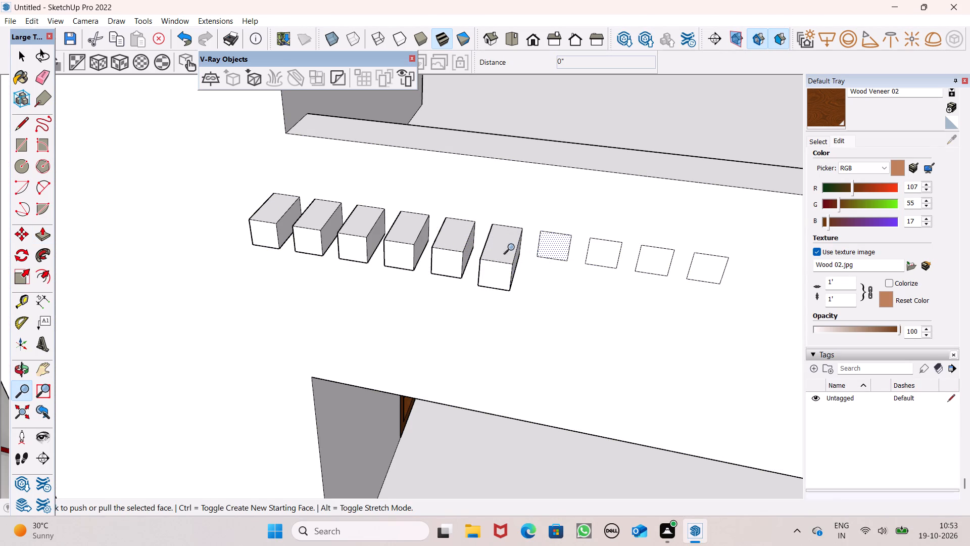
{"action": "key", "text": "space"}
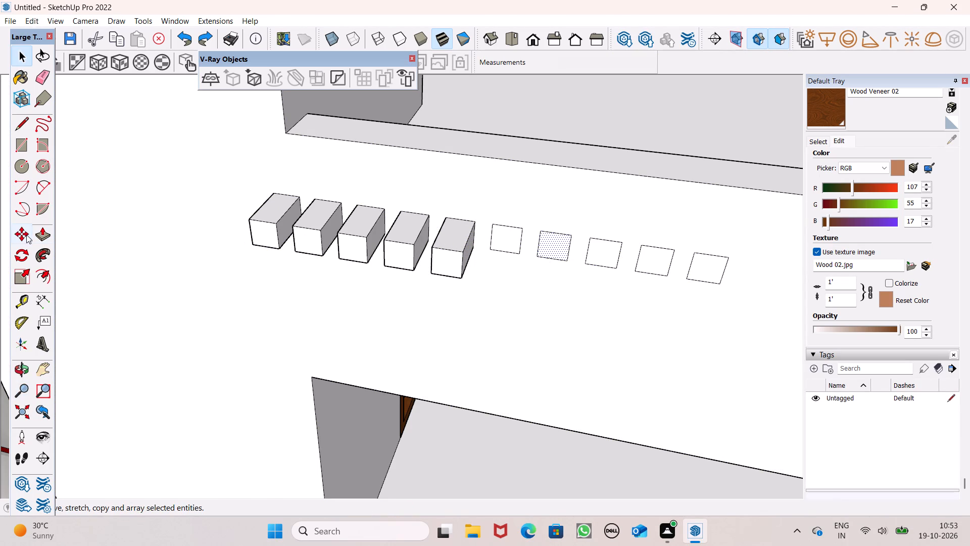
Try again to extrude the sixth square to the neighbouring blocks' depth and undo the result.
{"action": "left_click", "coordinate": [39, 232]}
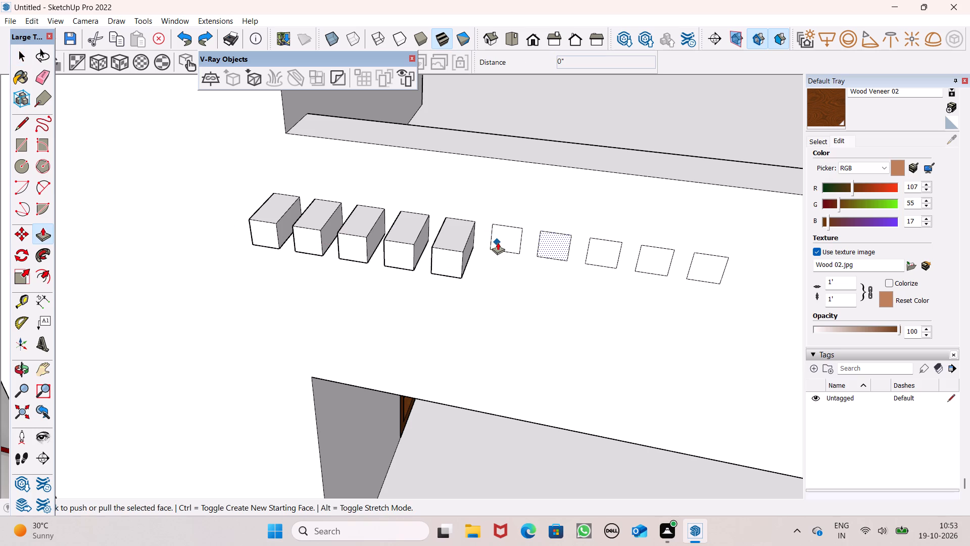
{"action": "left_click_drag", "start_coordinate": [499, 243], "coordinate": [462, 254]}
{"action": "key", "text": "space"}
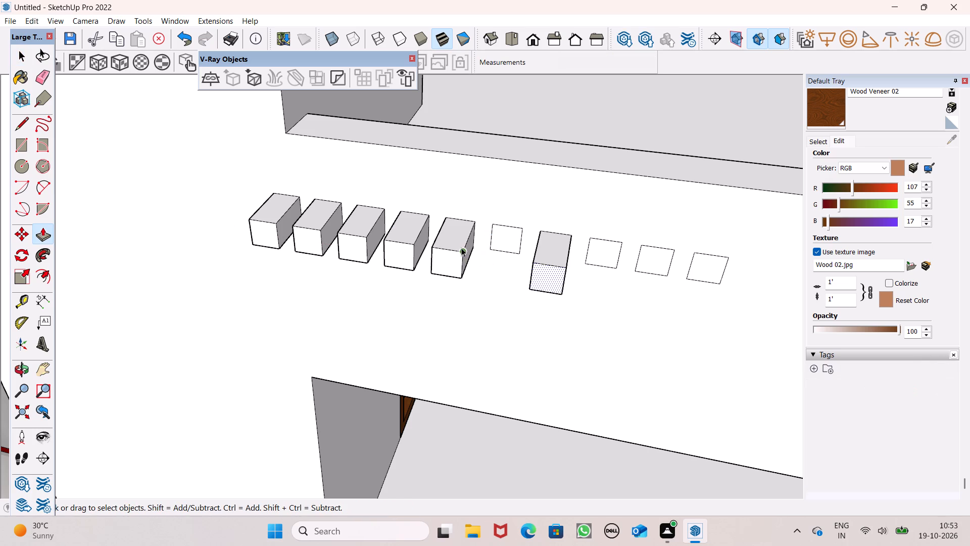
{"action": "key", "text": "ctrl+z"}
Extrude the sixth square of the row 1' 11/16" out from the parapet's front face.
{"action": "left_click", "coordinate": [503, 238]}
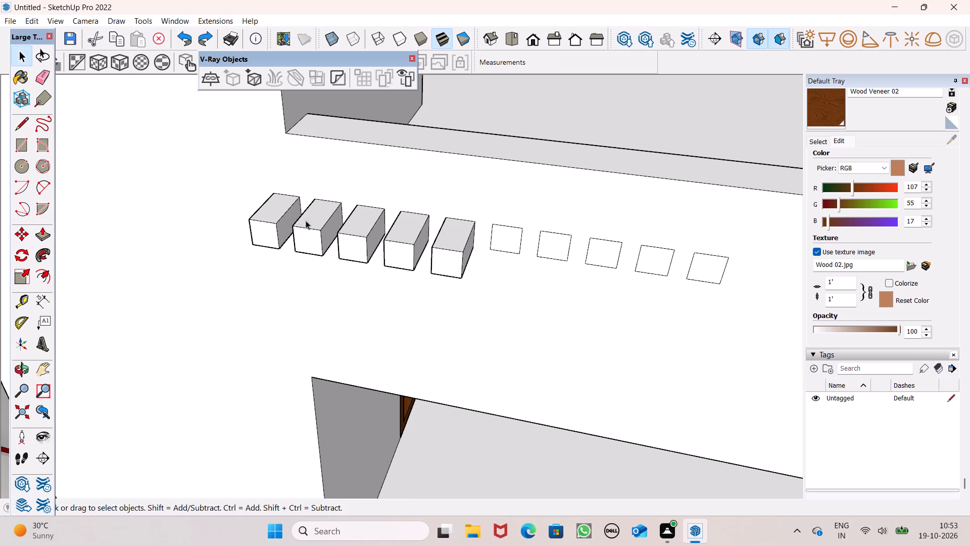
{"action": "left_click", "coordinate": [43, 239]}
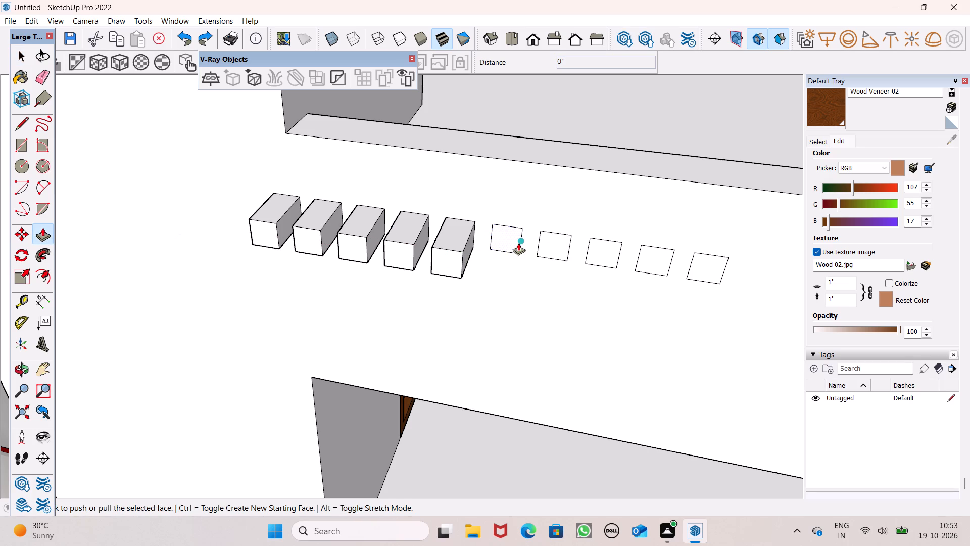
{"action": "left_click_drag", "start_coordinate": [513, 243], "coordinate": [461, 268]}
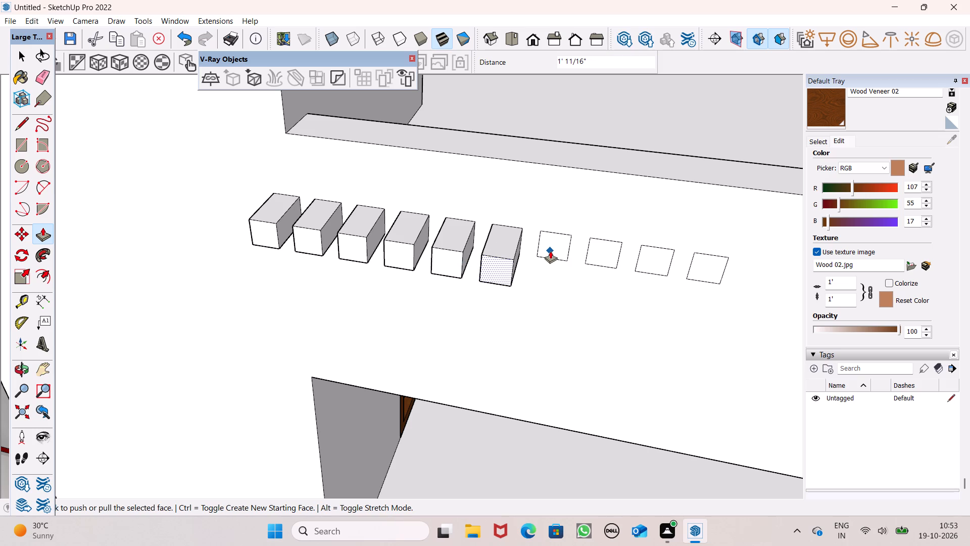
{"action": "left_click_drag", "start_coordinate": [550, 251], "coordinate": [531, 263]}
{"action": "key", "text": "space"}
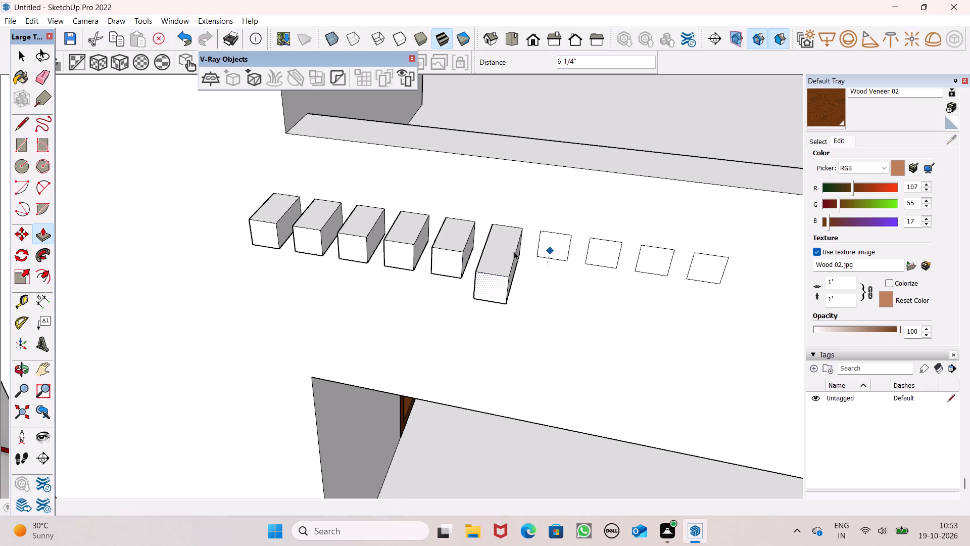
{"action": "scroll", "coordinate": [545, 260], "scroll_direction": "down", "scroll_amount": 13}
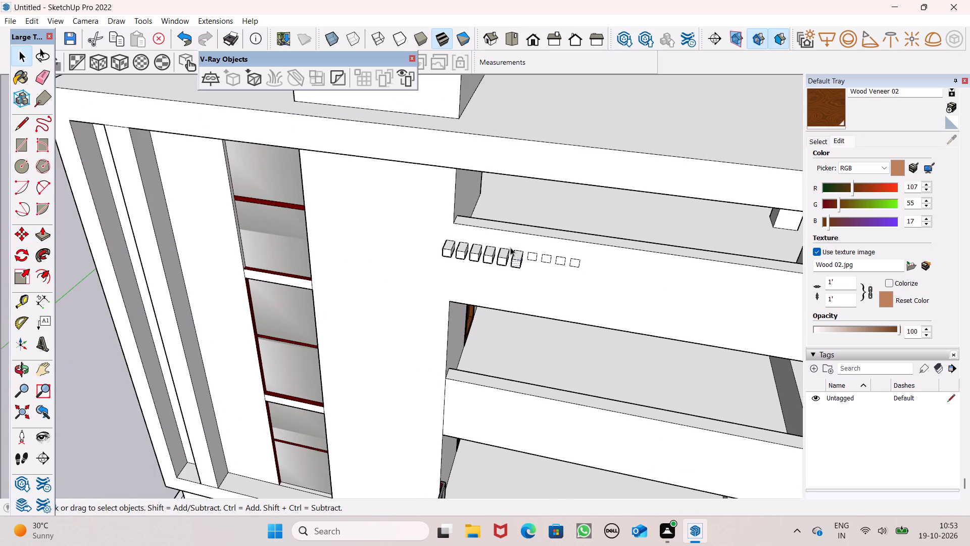
Extrude the seventh and eighth squares of the parapet row 1' 11/16" to match the neighbouring blocks.
{"action": "scroll", "coordinate": [523, 221], "scroll_direction": "down", "scroll_amount": 4}
{"action": "left_click_drag", "start_coordinate": [178, 276], "coordinate": [199, 277]}
{"action": "scroll", "coordinate": [622, 250], "scroll_direction": "up", "scroll_amount": 6}
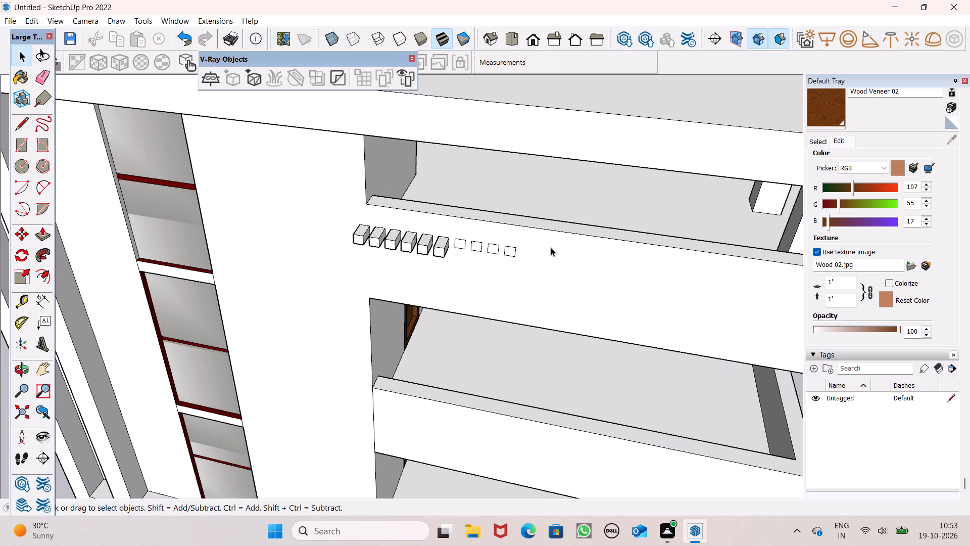
{"action": "middle_click_drag", "start_coordinate": [532, 254], "coordinate": [584, 371]}
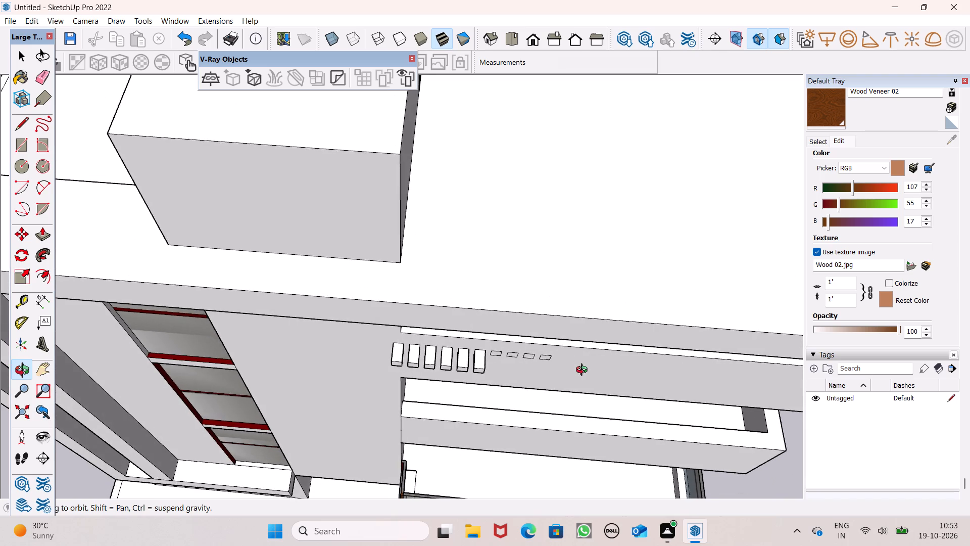
{"action": "middle_click_drag", "start_coordinate": [584, 371], "coordinate": [612, 384]}
{"action": "scroll", "coordinate": [467, 379], "scroll_direction": "up", "scroll_amount": 8}
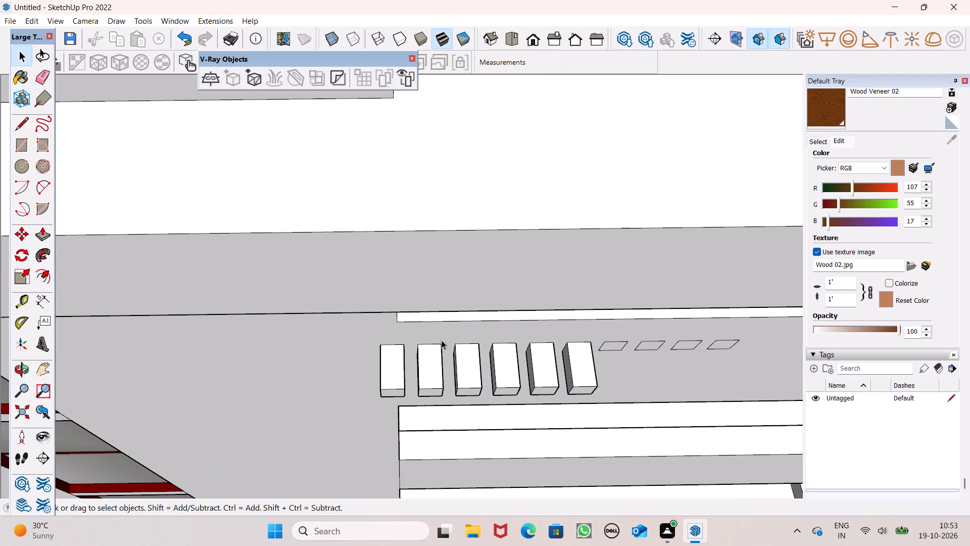
{"action": "scroll", "coordinate": [457, 437], "scroll_direction": "up", "scroll_amount": 6}
{"action": "scroll", "coordinate": [447, 414], "scroll_direction": "down", "scroll_amount": 5}
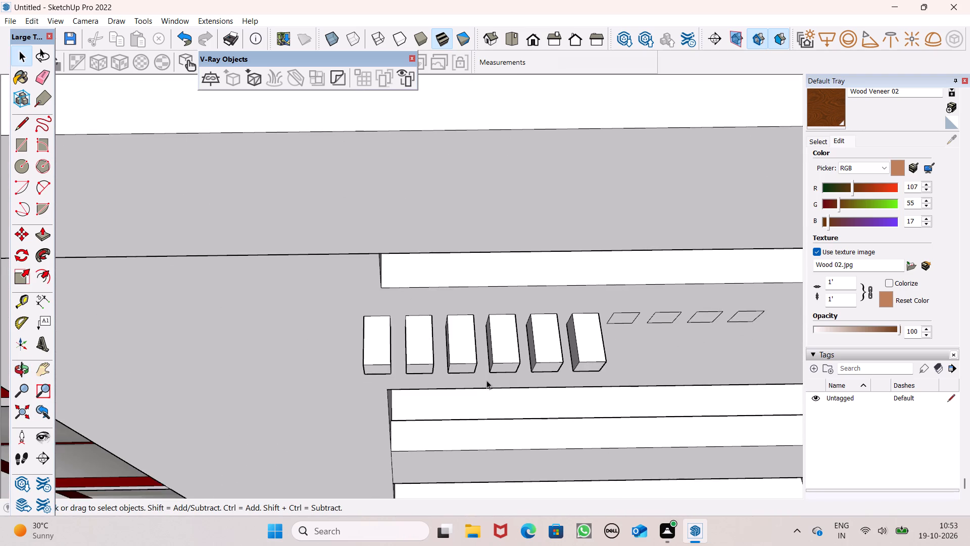
{"action": "scroll", "coordinate": [497, 378], "scroll_direction": "up", "scroll_amount": 6}
{"action": "middle_click_drag", "start_coordinate": [579, 367], "coordinate": [860, 114]}
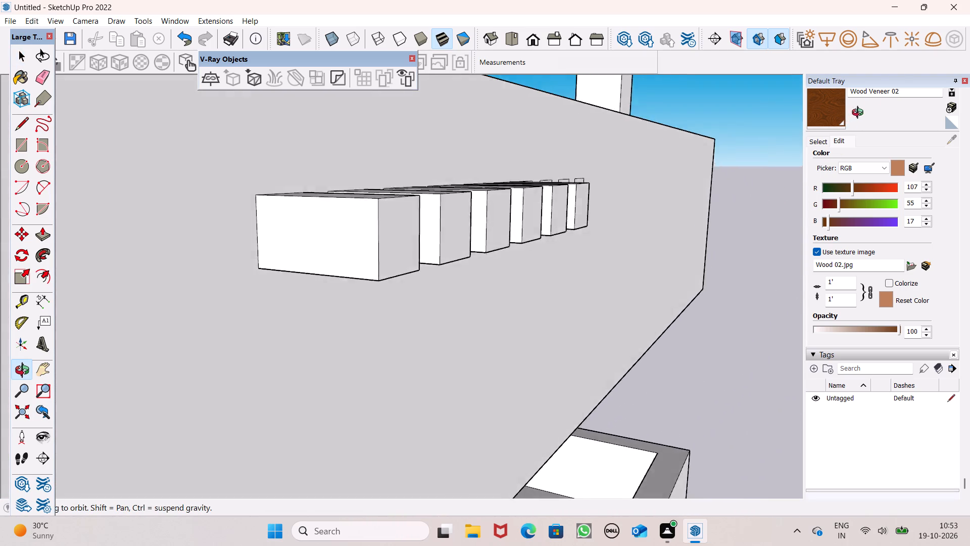
{"action": "middle_click_drag", "start_coordinate": [860, 114], "coordinate": [969, 97]}
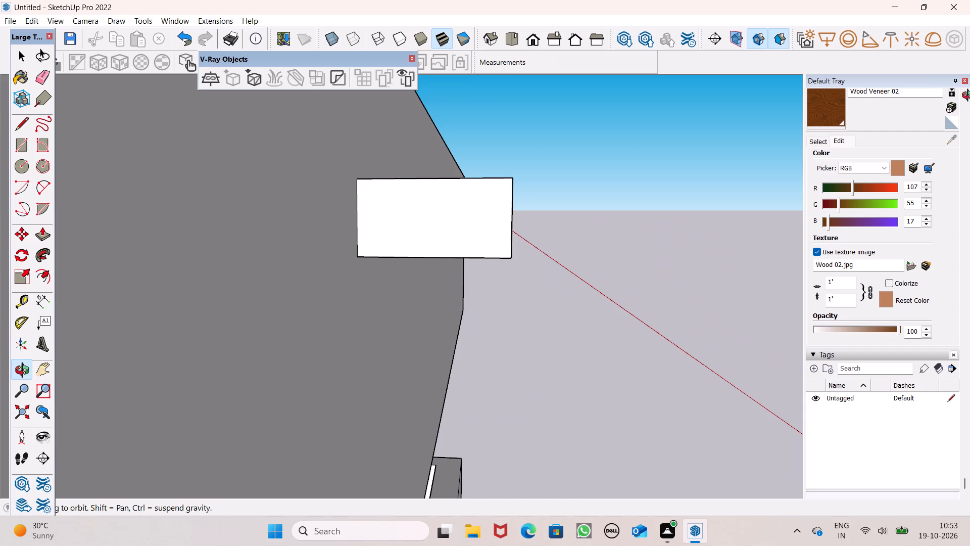
{"action": "middle_click_drag", "start_coordinate": [969, 97], "coordinate": [915, 105]}
{"action": "scroll", "coordinate": [499, 181], "scroll_direction": "down", "scroll_amount": 3}
{"action": "middle_click_drag", "start_coordinate": [545, 207], "coordinate": [393, 251]}
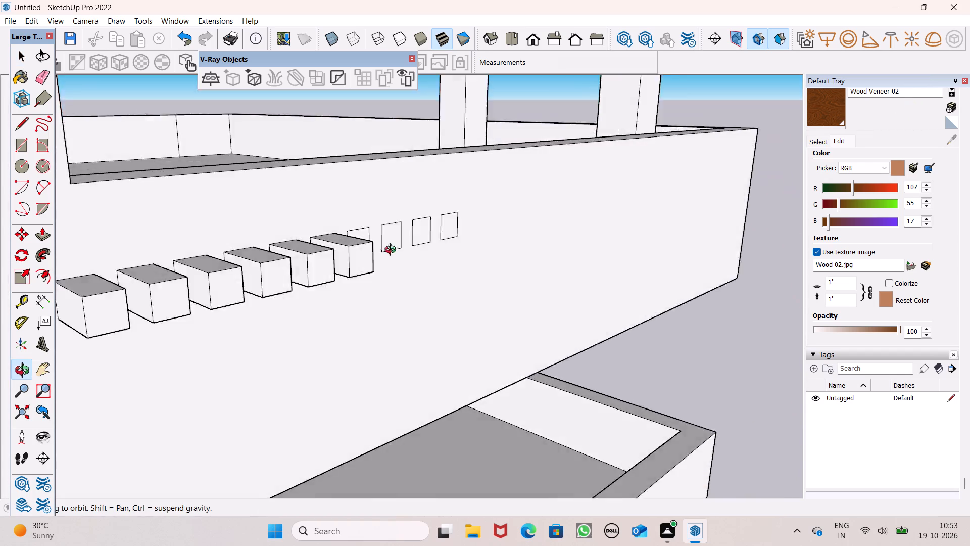
{"action": "middle_click_drag", "start_coordinate": [393, 251], "coordinate": [305, 257]}
{"action": "left_click", "coordinate": [43, 238]}
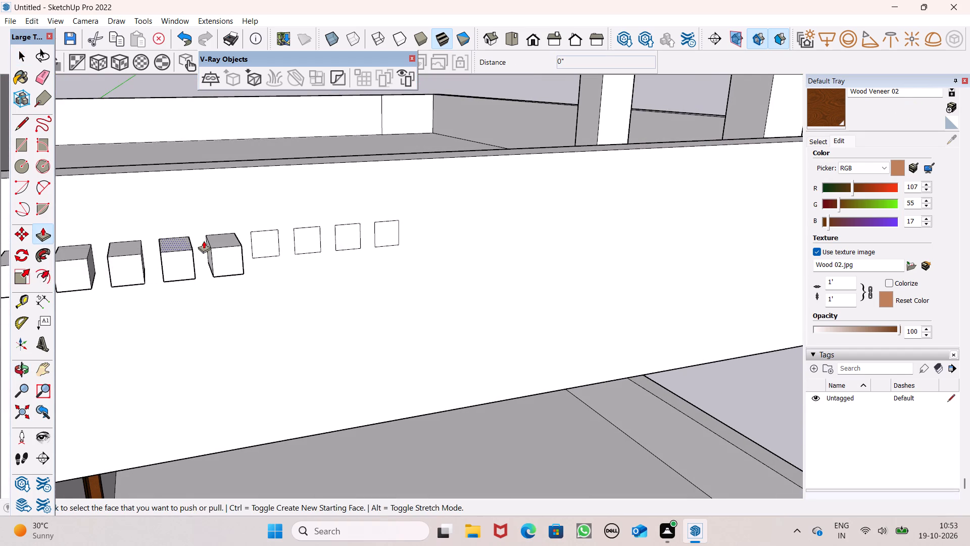
{"action": "left_click_drag", "start_coordinate": [273, 246], "coordinate": [236, 266]}
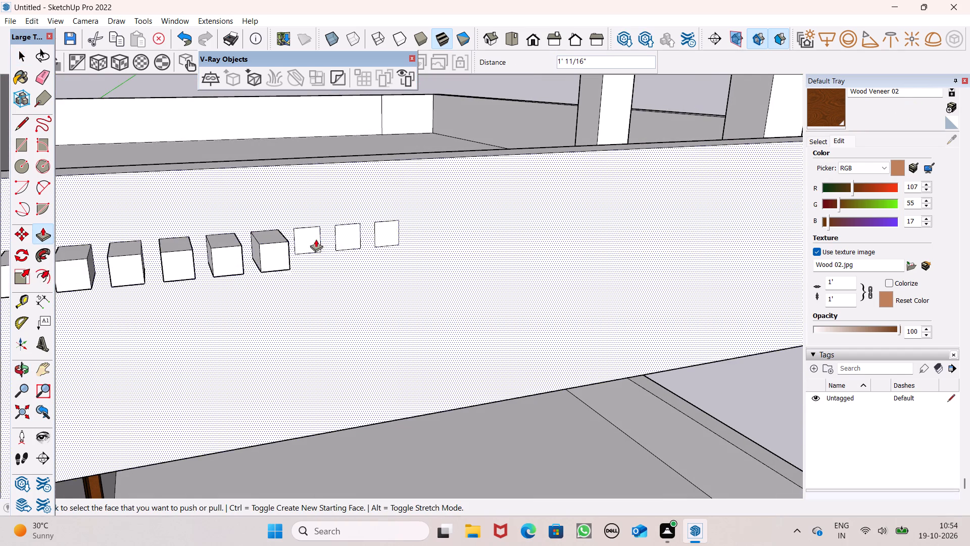
{"action": "left_click_drag", "start_coordinate": [305, 239], "coordinate": [285, 263]}
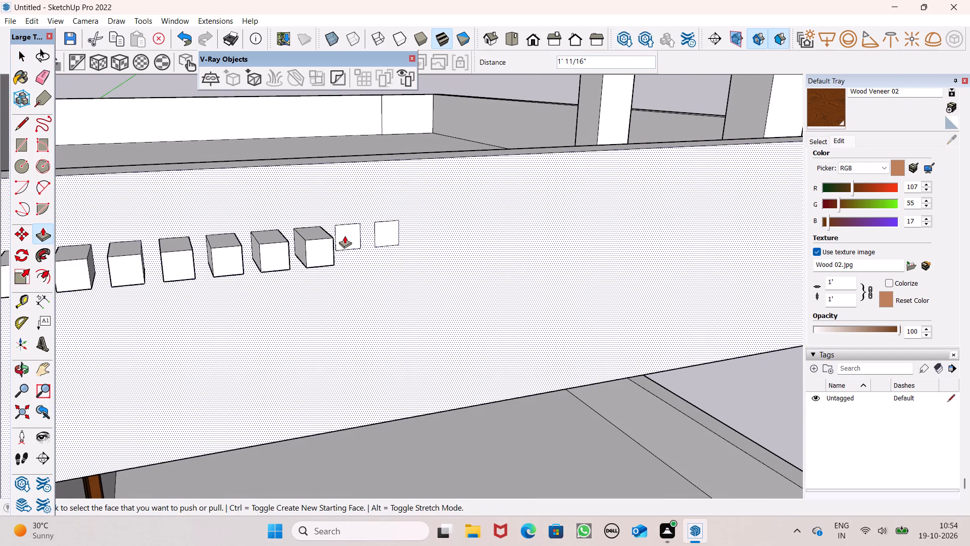
Extrude the ninth and tenth squares 1' 11/16" to complete the row of blocks on the parapet's front face.
{"action": "left_click_drag", "start_coordinate": [346, 236], "coordinate": [332, 257]}
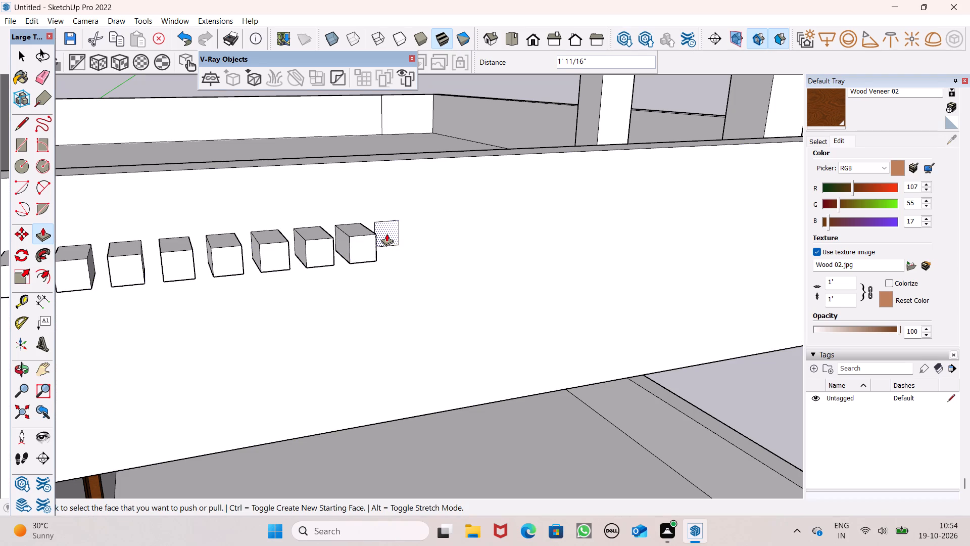
{"action": "left_click_drag", "start_coordinate": [386, 234], "coordinate": [369, 255]}
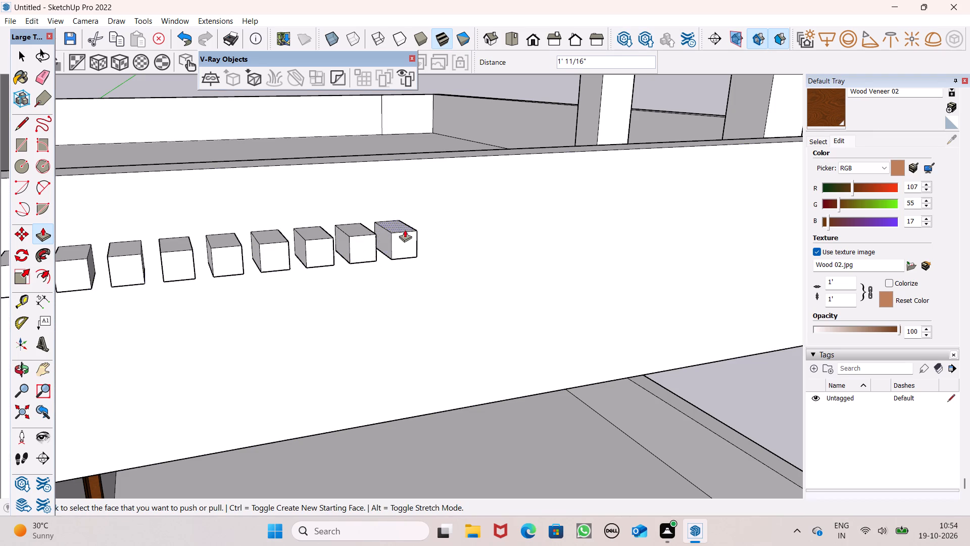
{"action": "scroll", "coordinate": [406, 230], "scroll_direction": "down", "scroll_amount": 3}
{"action": "middle_click_drag", "start_coordinate": [416, 252], "coordinate": [364, 330]}
{"action": "scroll", "coordinate": [359, 298], "scroll_direction": "up", "scroll_amount": 4}
{"action": "left_click_drag", "start_coordinate": [394, 259], "coordinate": [370, 260]}
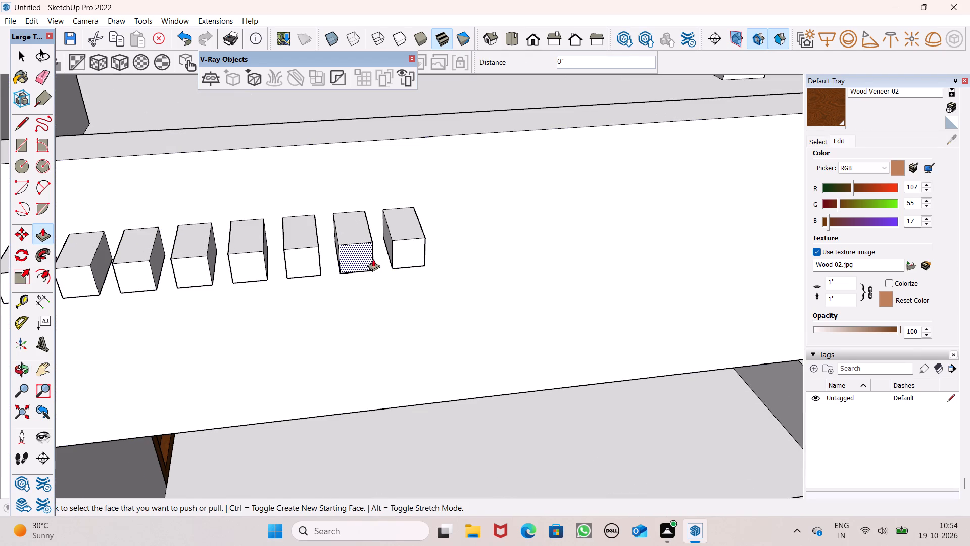
{"action": "key", "text": "space"}
Draw a line 8' 2 11/16" long across the middle of all ten blocks' undersides, from the first block's outer edge to the last's.
{"action": "scroll", "coordinate": [434, 234], "scroll_direction": "down", "scroll_amount": 9}
{"action": "middle_click_drag", "start_coordinate": [427, 293], "coordinate": [414, 136]}
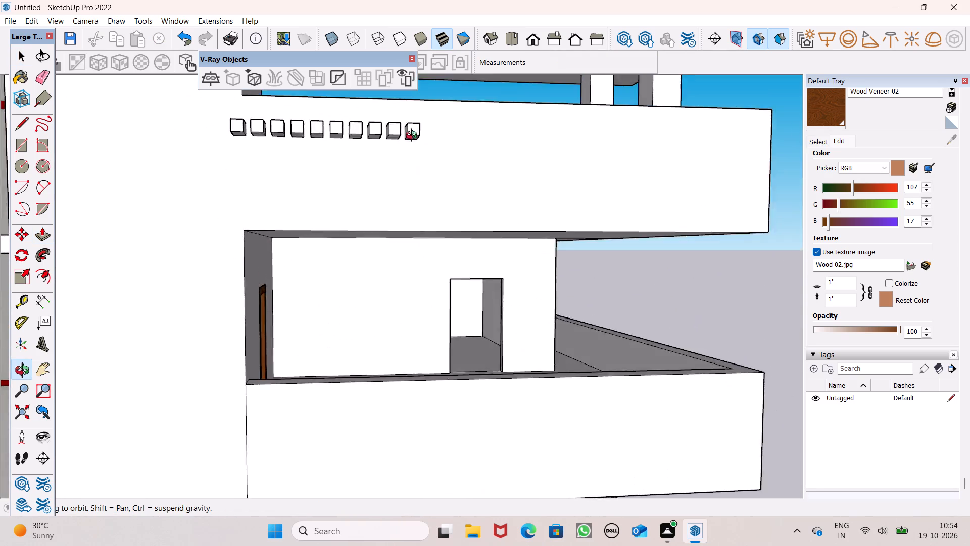
{"action": "middle_click_drag", "start_coordinate": [414, 136], "coordinate": [399, 62]}
{"action": "scroll", "coordinate": [363, 231], "scroll_direction": "down", "scroll_amount": 5}
{"action": "scroll", "coordinate": [343, 140], "scroll_direction": "up", "scroll_amount": 5}
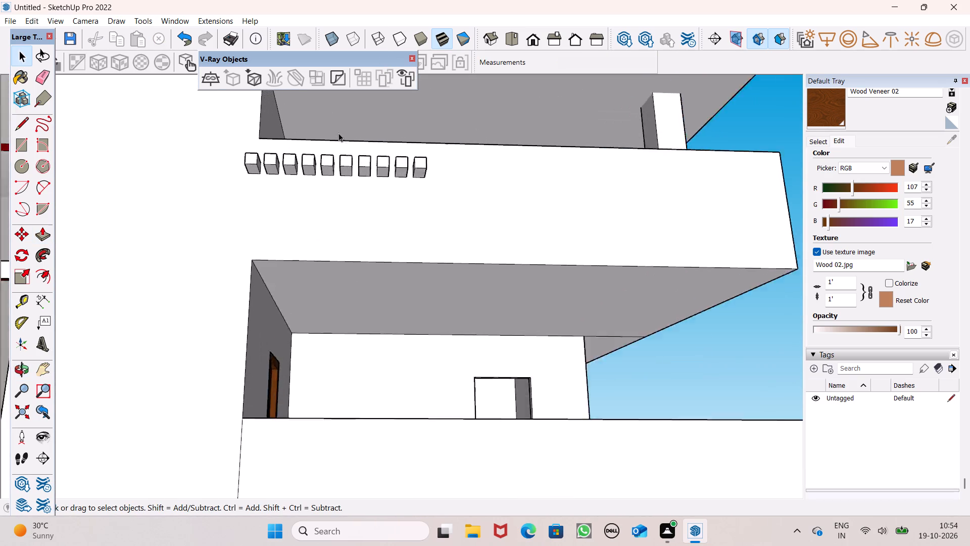
{"action": "scroll", "coordinate": [338, 133], "scroll_direction": "up", "scroll_amount": 2}
{"action": "middle_click_drag", "start_coordinate": [316, 177], "coordinate": [341, 116]}
{"action": "scroll", "coordinate": [332, 84], "scroll_direction": "up", "scroll_amount": 1}
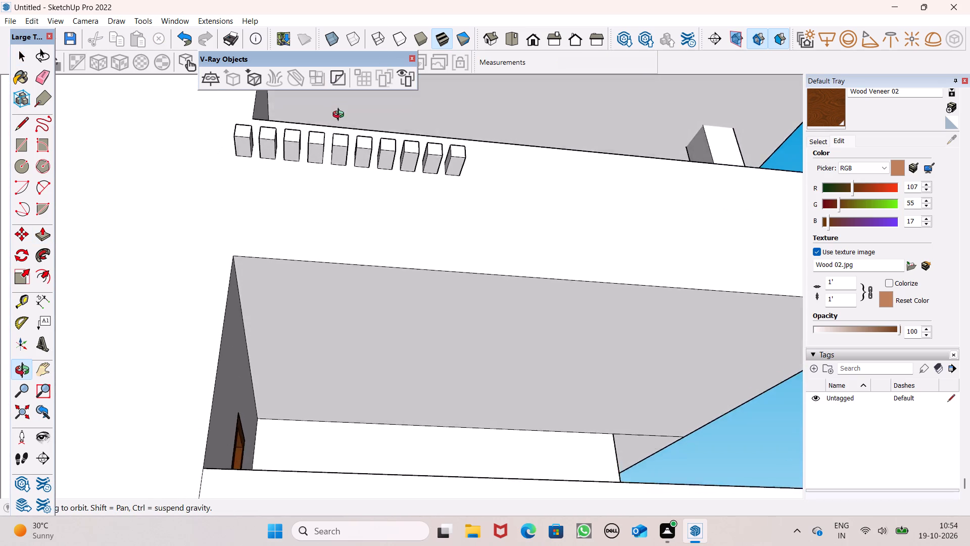
{"action": "middle_click_drag", "start_coordinate": [341, 116], "coordinate": [327, 106]}
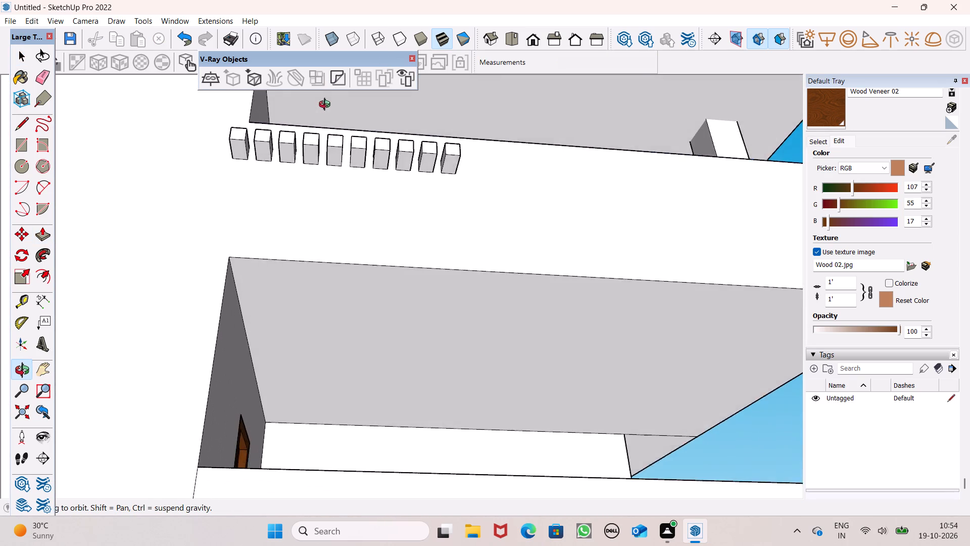
{"action": "middle_click_drag", "start_coordinate": [327, 106], "coordinate": [322, 103]}
{"action": "scroll", "coordinate": [277, 126], "scroll_direction": "up", "scroll_amount": 6}
{"action": "middle_click_drag", "start_coordinate": [330, 145], "coordinate": [333, 25]}
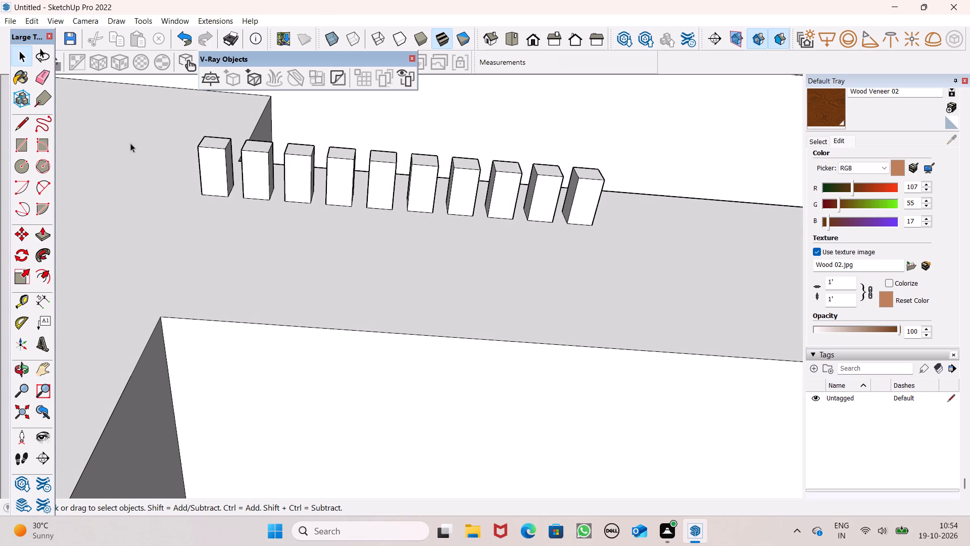
{"action": "left_click", "coordinate": [20, 121]}
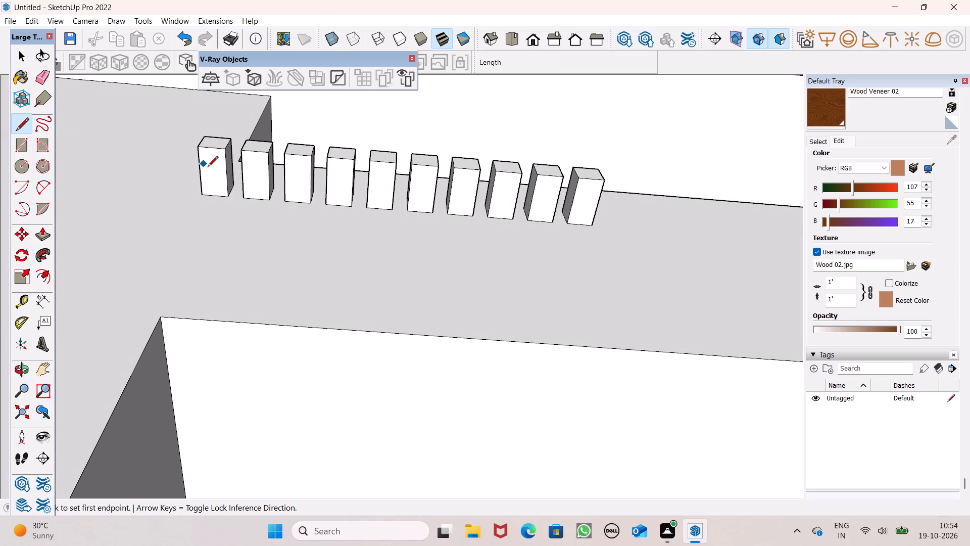
{"action": "left_click_drag", "start_coordinate": [201, 169], "coordinate": [211, 169]}
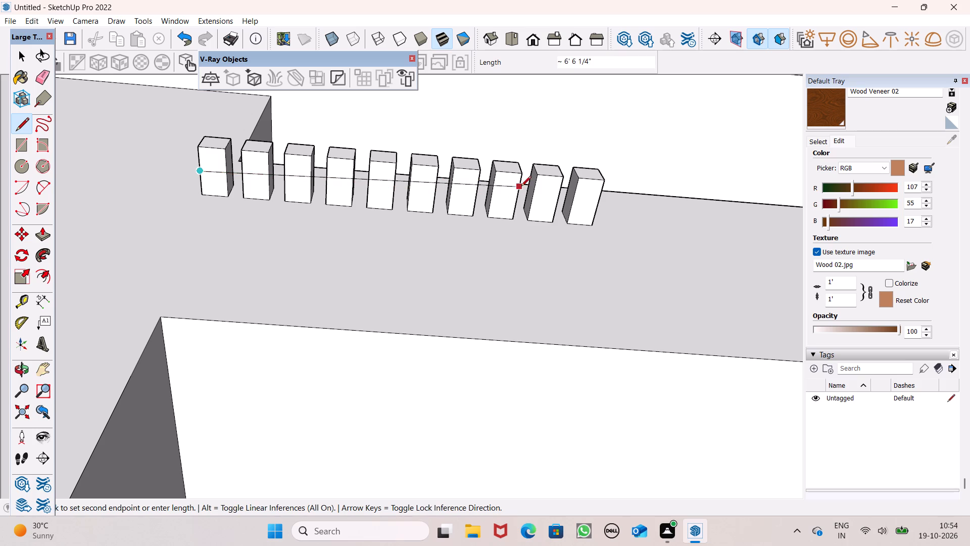
{"action": "left_click", "coordinate": [601, 200]}
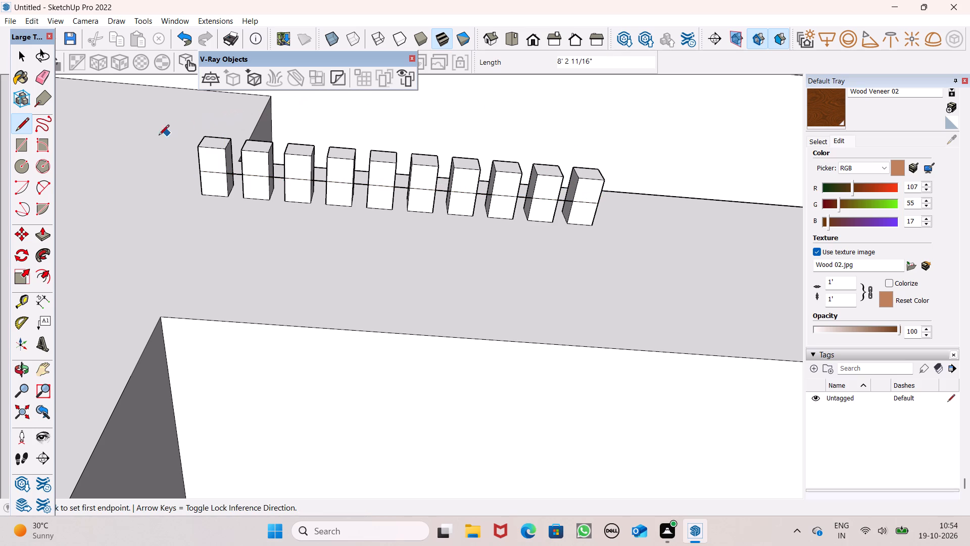
Erase the line's segments that cross the four gaps between the first and fifth blocks, keeping the lines on the undersides.
{"action": "left_click", "coordinate": [38, 78]}
{"action": "scroll", "coordinate": [233, 193], "scroll_direction": "up", "scroll_amount": 6}
{"action": "left_click", "coordinate": [239, 156]}
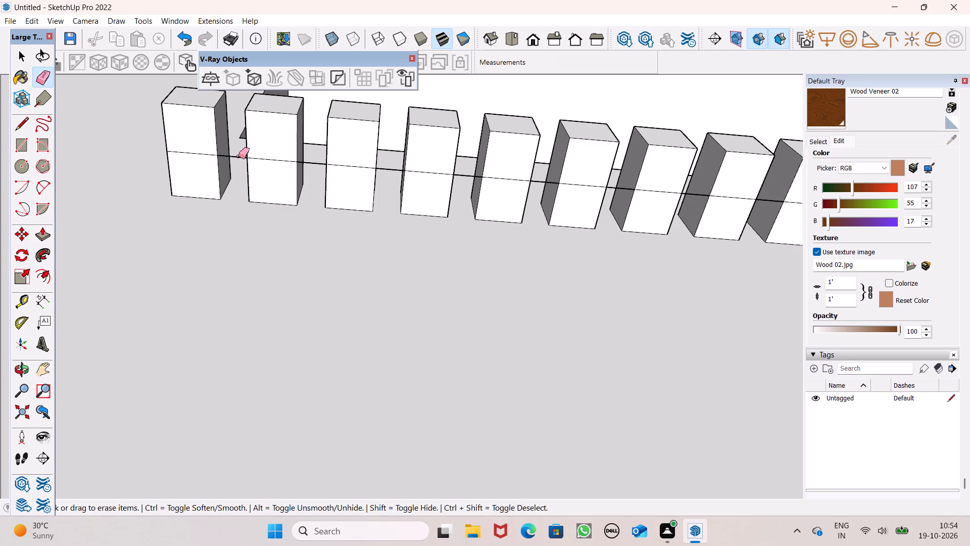
{"action": "left_click", "coordinate": [311, 160]}
{"action": "left_click", "coordinate": [314, 163]}
{"action": "left_click_drag", "start_coordinate": [391, 162], "coordinate": [392, 165]}
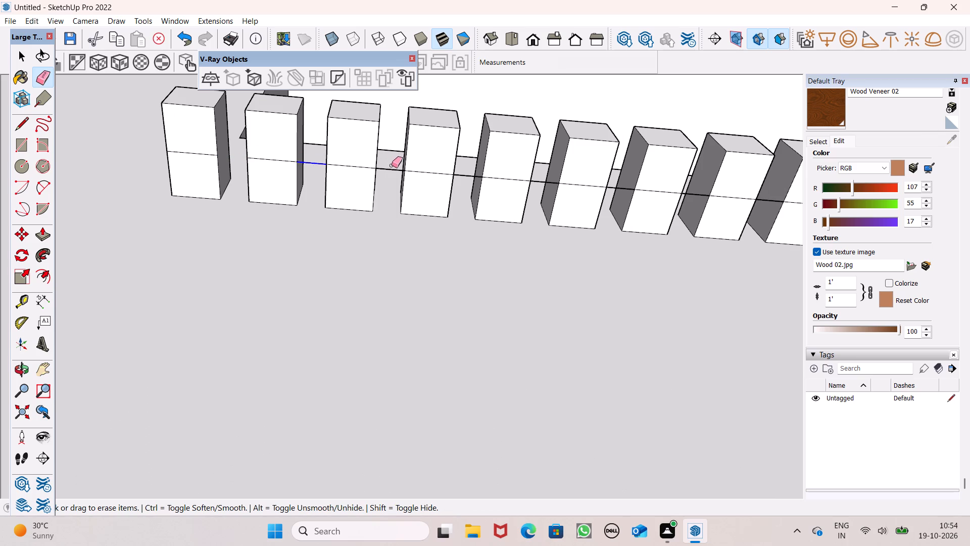
{"action": "left_click_drag", "start_coordinate": [392, 165], "coordinate": [392, 168]}
{"action": "left_click_drag", "start_coordinate": [465, 167], "coordinate": [466, 173]}
{"action": "left_click_drag", "start_coordinate": [466, 173], "coordinate": [467, 177]}
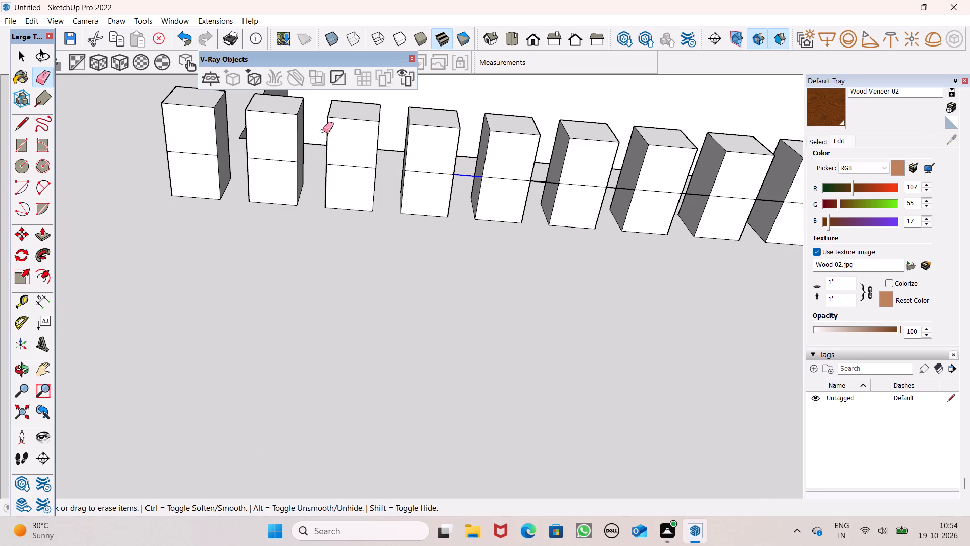
Erase the line's segments in the three gaps between the fifth and eighth blocks.
{"action": "scroll", "coordinate": [288, 134], "scroll_direction": "down", "scroll_amount": 1}
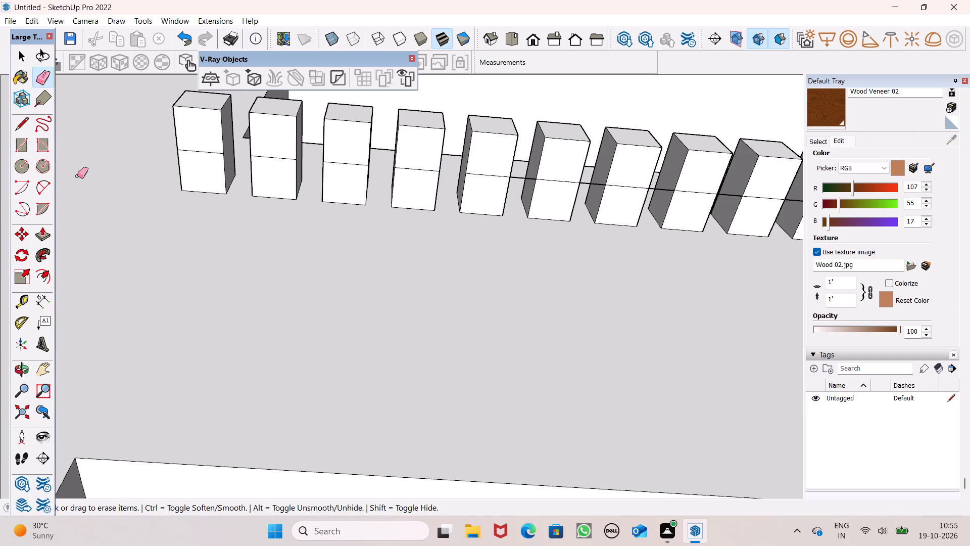
{"action": "scroll", "coordinate": [77, 176], "scroll_direction": "down", "scroll_amount": 3}
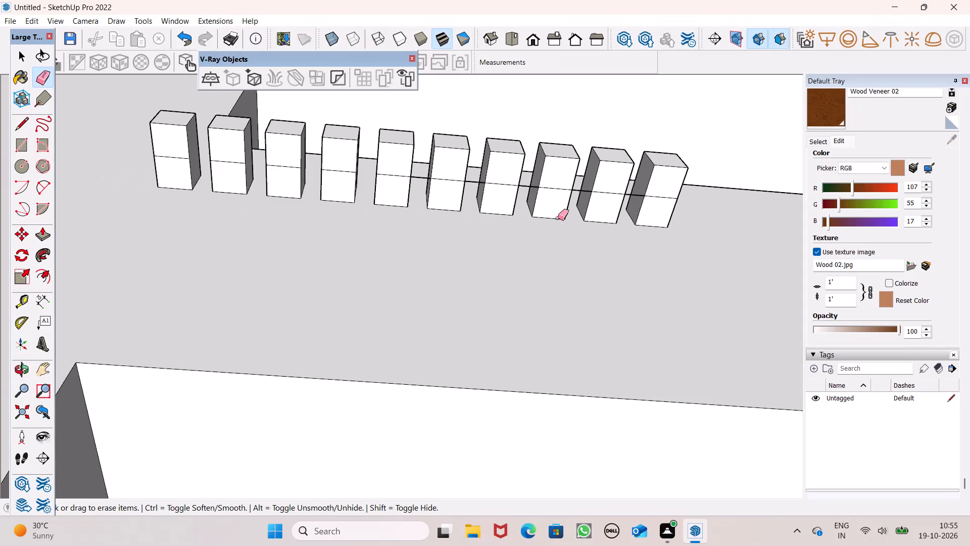
{"action": "scroll", "coordinate": [558, 217], "scroll_direction": "up", "scroll_amount": 4}
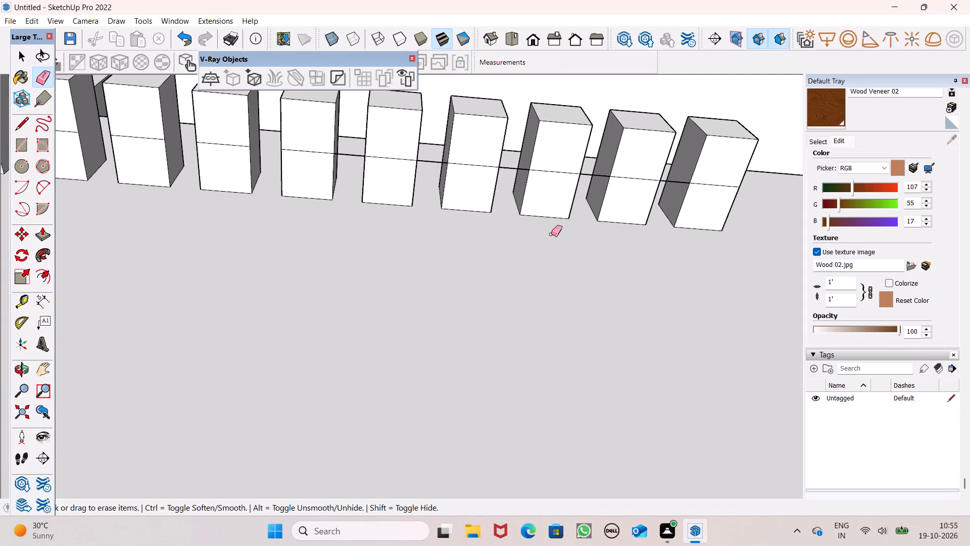
{"action": "scroll", "coordinate": [551, 234], "scroll_direction": "up", "scroll_amount": 1}
{"action": "left_click_drag", "start_coordinate": [413, 146], "coordinate": [414, 158]}
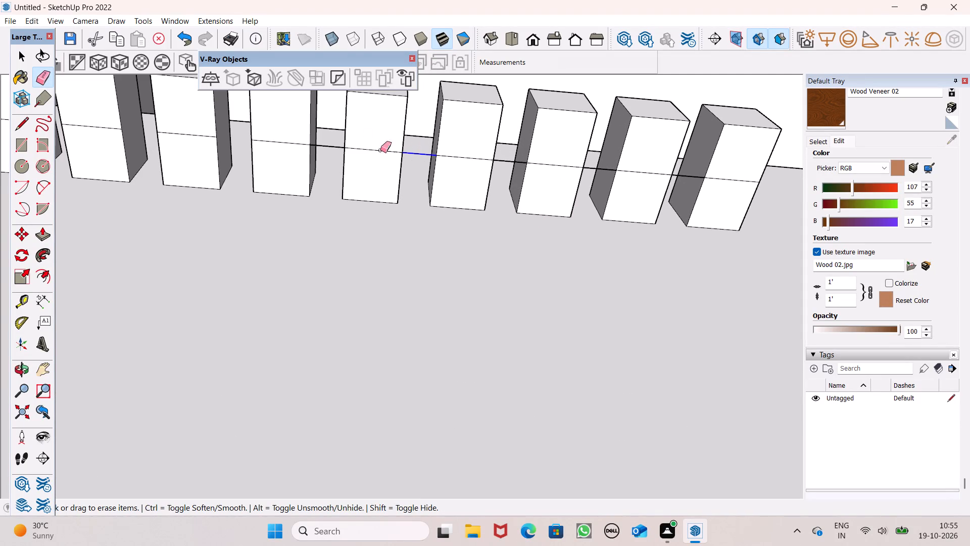
{"action": "left_click_drag", "start_coordinate": [332, 143], "coordinate": [329, 150]}
{"action": "left_click", "coordinate": [508, 159]}
{"action": "scroll", "coordinate": [376, 166], "scroll_direction": "down", "scroll_amount": 3}
{"action": "middle_click_drag", "start_coordinate": [440, 197], "coordinate": [442, 204]}
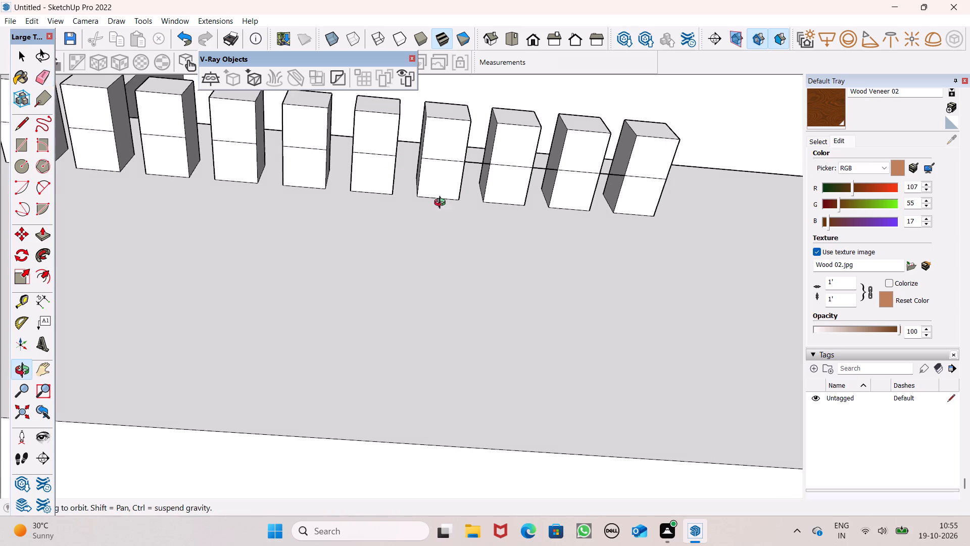
{"action": "middle_click_drag", "start_coordinate": [442, 204], "coordinate": [434, 221]}
{"action": "scroll", "coordinate": [487, 162], "scroll_direction": "up", "scroll_amount": 6}
{"action": "left_click_drag", "start_coordinate": [467, 163], "coordinate": [465, 169]}
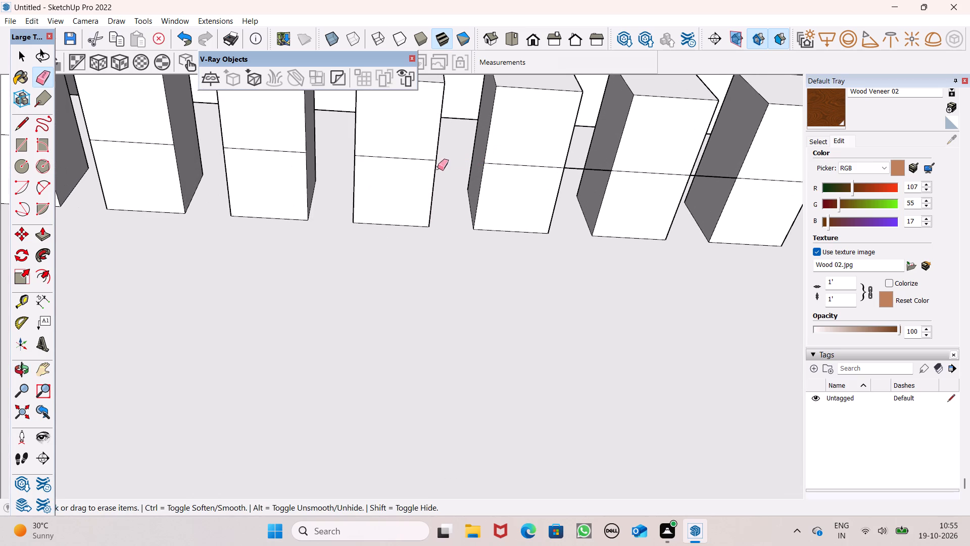
Erase the line's segments in the last two gaps, between the eighth and tenth blocks.
{"action": "scroll", "coordinate": [432, 170], "scroll_direction": "down", "scroll_amount": 4}
{"action": "scroll", "coordinate": [546, 192], "scroll_direction": "up", "scroll_amount": 4}
{"action": "left_click_drag", "start_coordinate": [527, 158], "coordinate": [526, 164]}
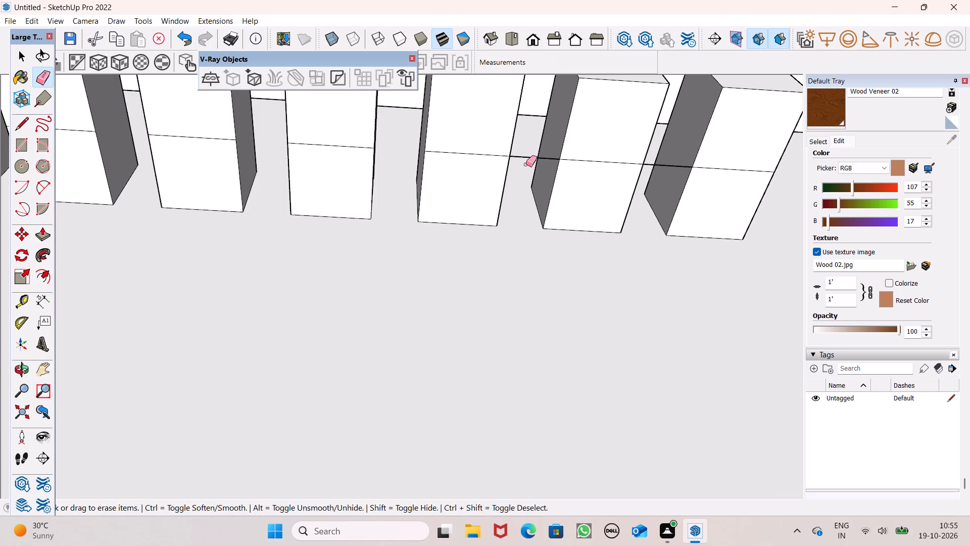
{"action": "left_click_drag", "start_coordinate": [526, 164], "coordinate": [525, 164]}
{"action": "left_click_drag", "start_coordinate": [664, 164], "coordinate": [667, 169]}
{"action": "scroll", "coordinate": [460, 188], "scroll_direction": "down", "scroll_amount": 5}
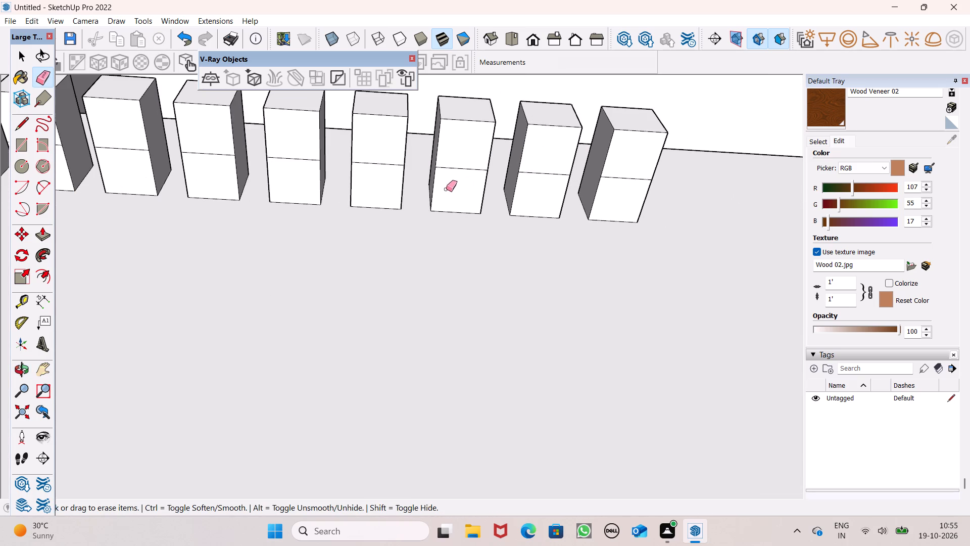
{"action": "scroll", "coordinate": [507, 164], "scroll_direction": "down", "scroll_amount": 4}
{"action": "scroll", "coordinate": [514, 92], "scroll_direction": "down", "scroll_amount": 4}
{"action": "middle_click_drag", "start_coordinate": [417, 157], "coordinate": [446, 206]}
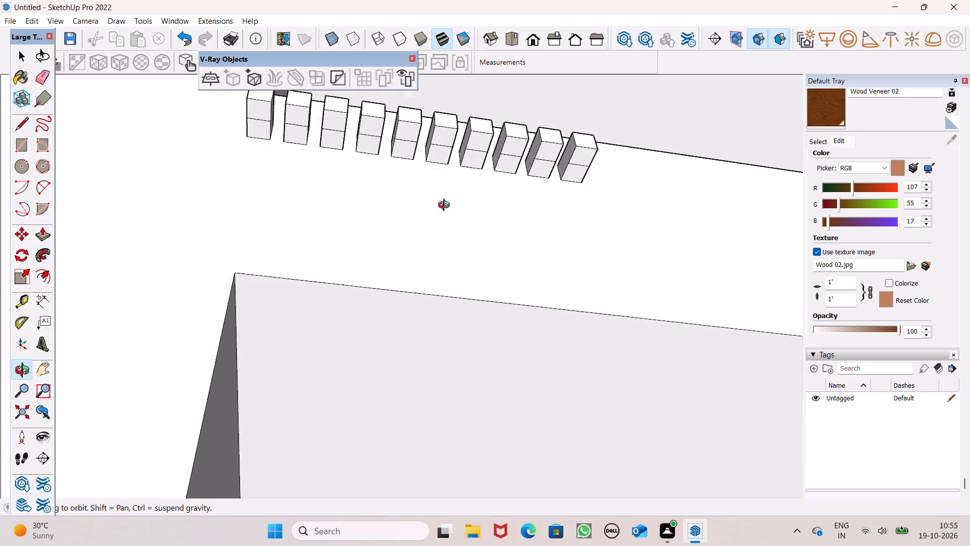
Pull the outer underside halves of the first two blocks down about 4' 2 3/8", plus 3' 7 3/4" on the first and 6' 4" on the second.
{"action": "middle_click_drag", "start_coordinate": [446, 206], "coordinate": [454, 190]}
{"action": "left_click", "coordinate": [37, 237]}
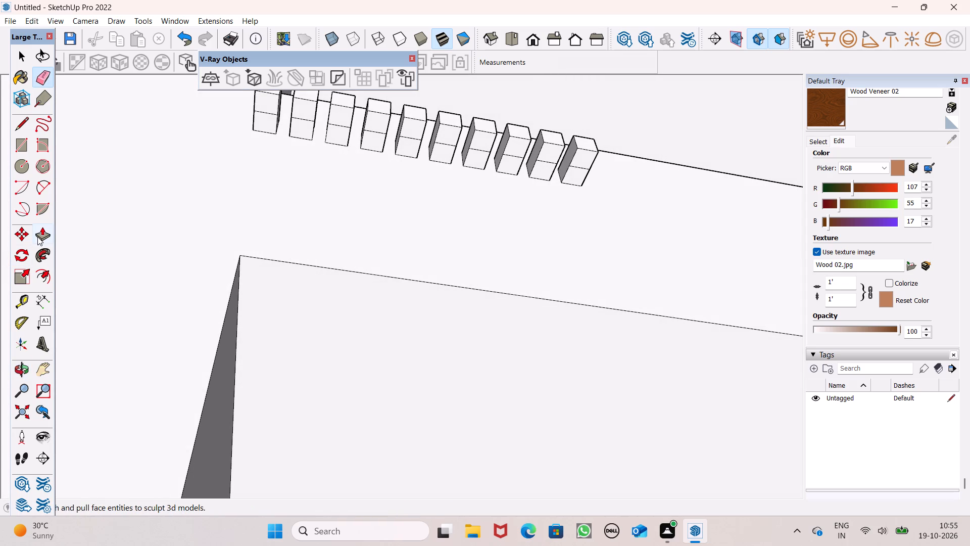
{"action": "left_click_drag", "start_coordinate": [266, 107], "coordinate": [244, 332]}
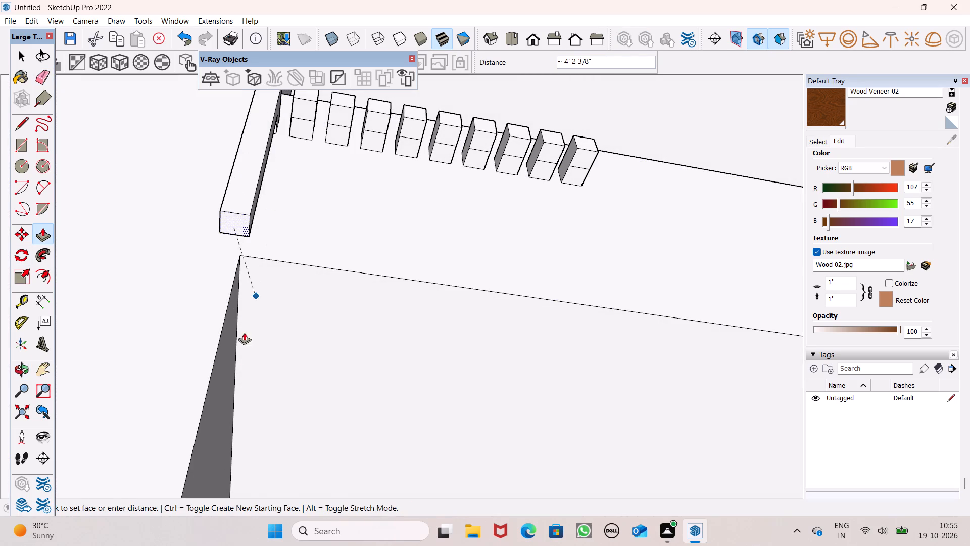
{"action": "left_click_drag", "start_coordinate": [244, 332], "coordinate": [237, 350]}
{"action": "left_click_drag", "start_coordinate": [237, 223], "coordinate": [181, 383]}
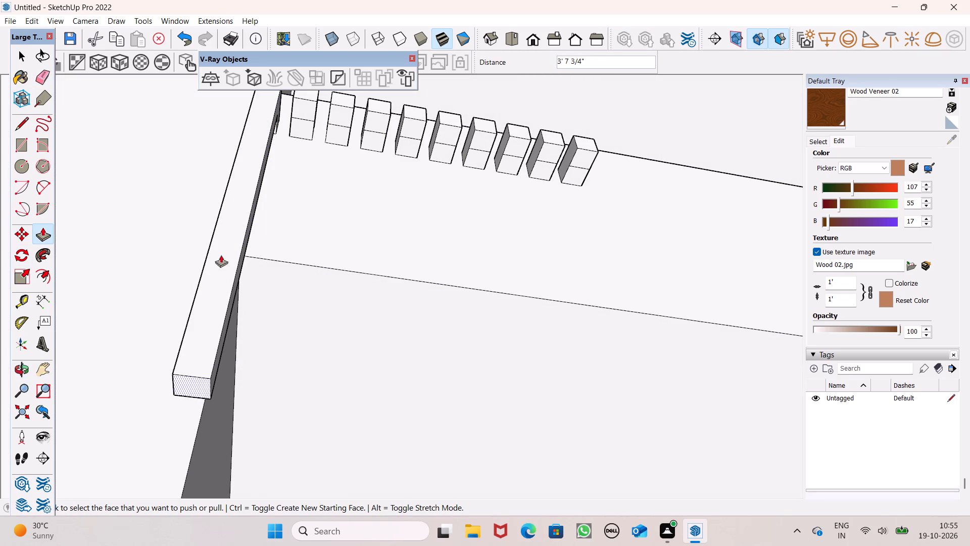
{"action": "left_click_drag", "start_coordinate": [307, 107], "coordinate": [237, 437]}
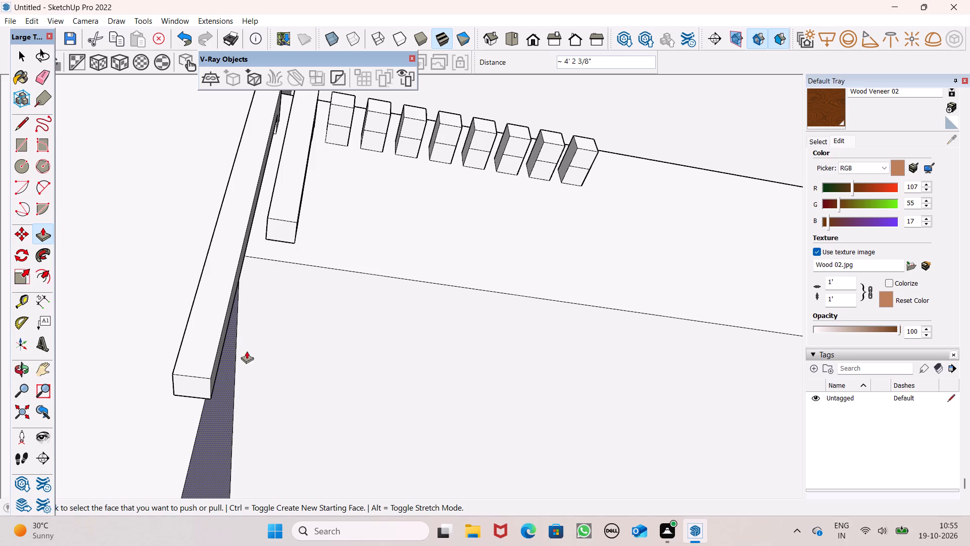
{"action": "left_click_drag", "start_coordinate": [279, 230], "coordinate": [182, 545]}
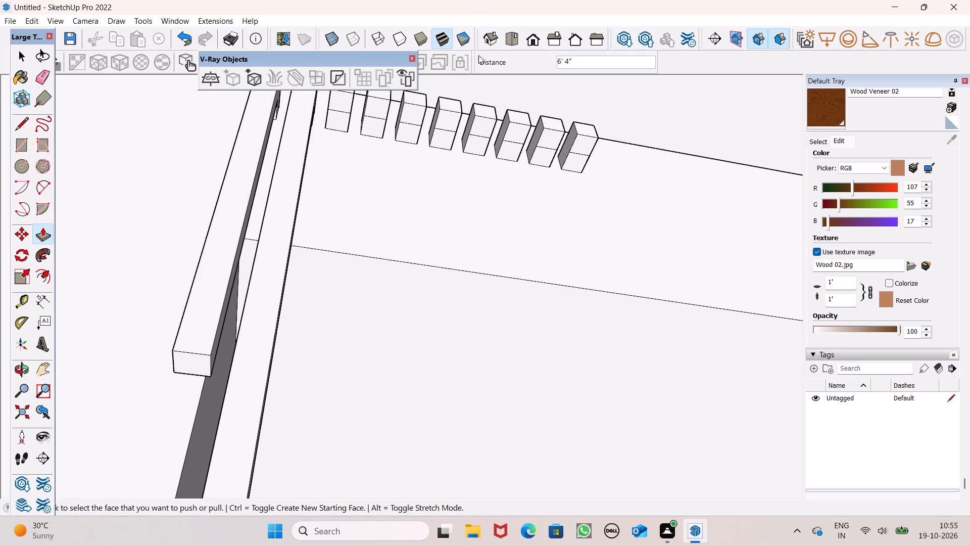
Pull the outer underside halves of the fourth and third blocks down about 4' 2 3/8", plus 4' 7 5/16" and 4' 2 1/2" respectively.
{"action": "left_click_drag", "start_coordinate": [380, 109], "coordinate": [282, 544]}
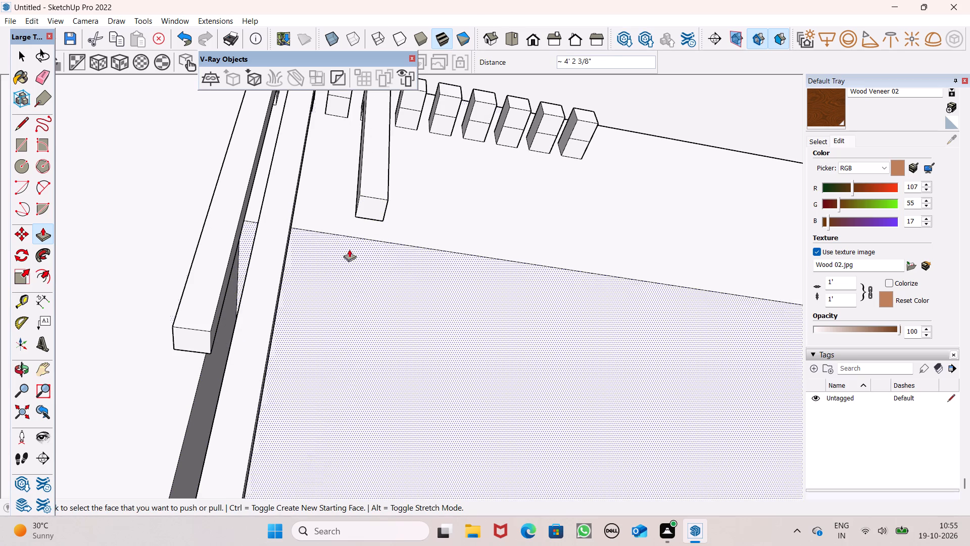
{"action": "left_click_drag", "start_coordinate": [372, 215], "coordinate": [376, 422]}
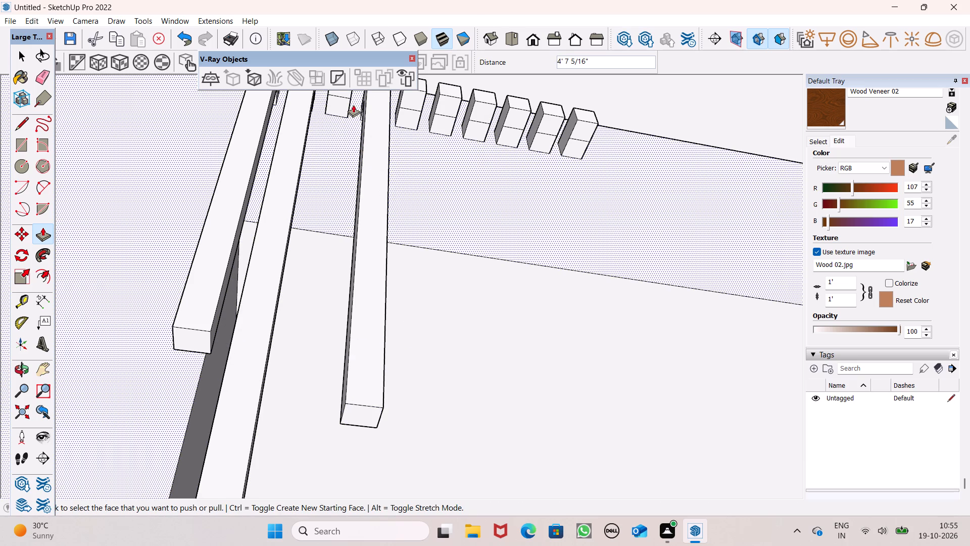
{"action": "left_click_drag", "start_coordinate": [343, 93], "coordinate": [333, 469]}
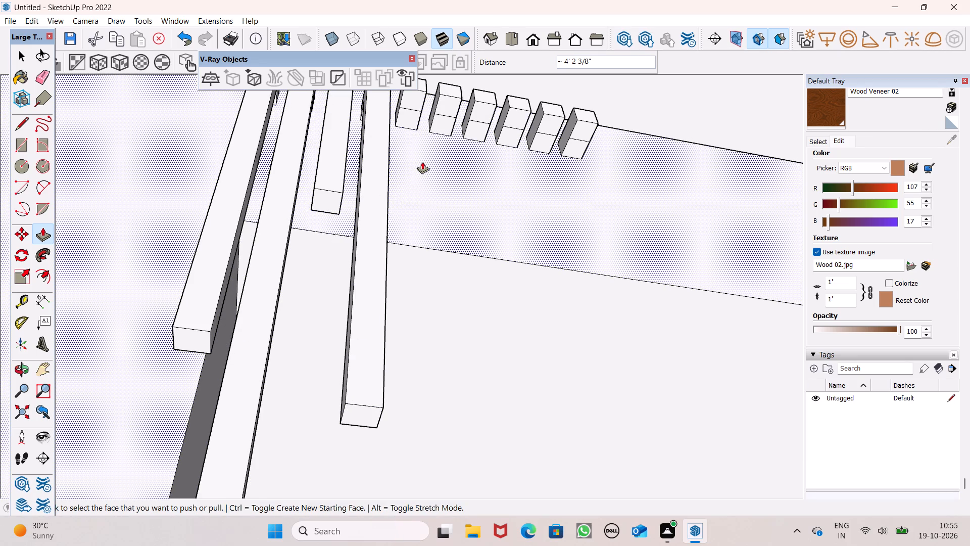
{"action": "left_click_drag", "start_coordinate": [327, 201], "coordinate": [286, 383]}
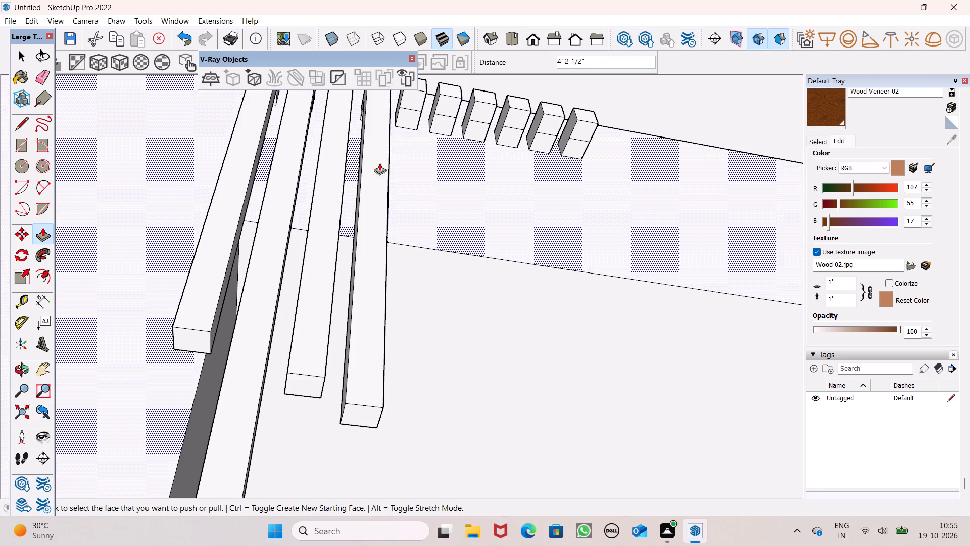
Pull down the outer underside halves: fifth block about 9' 7 3/16", sixth 9' 8 3/8", seventh 4' 2 3/8" plus 4' 8 1/2".
{"action": "left_click_drag", "start_coordinate": [410, 96], "coordinate": [397, 469]}
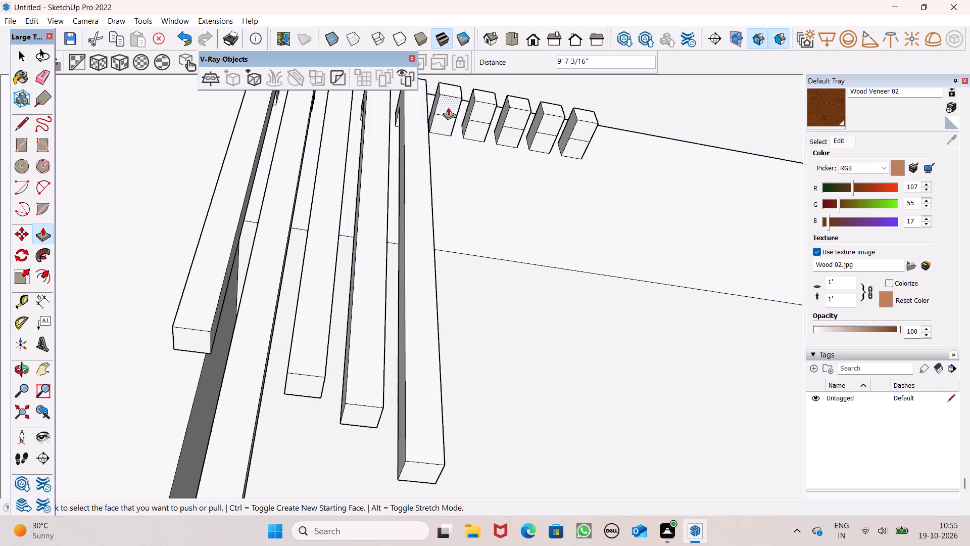
{"action": "left_click_drag", "start_coordinate": [447, 102], "coordinate": [478, 482]}
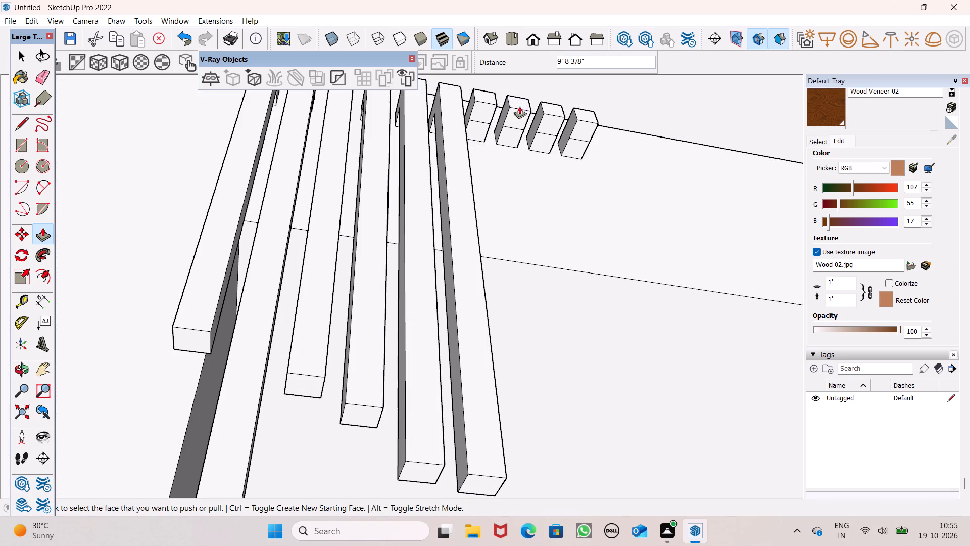
{"action": "left_click_drag", "start_coordinate": [483, 113], "coordinate": [577, 398]}
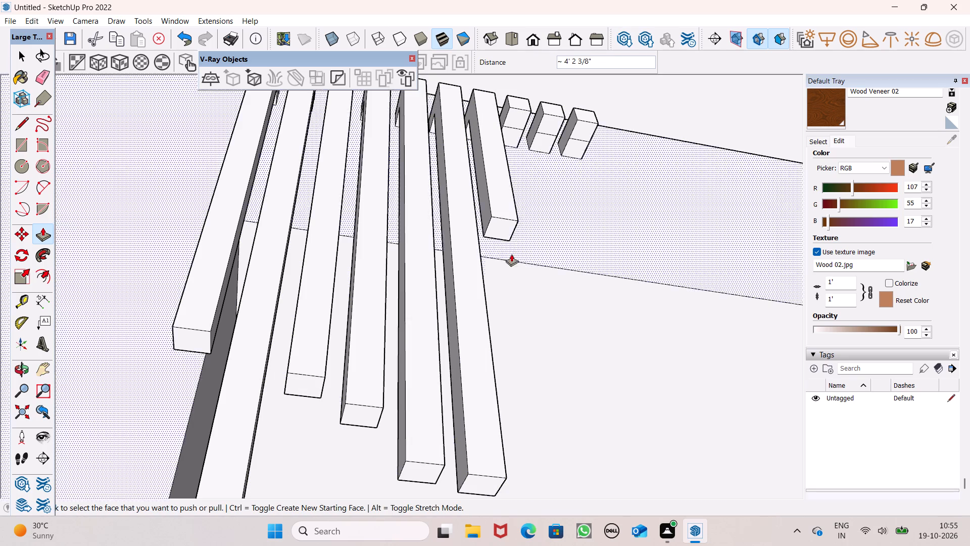
{"action": "left_click_drag", "start_coordinate": [505, 231], "coordinate": [536, 443]}
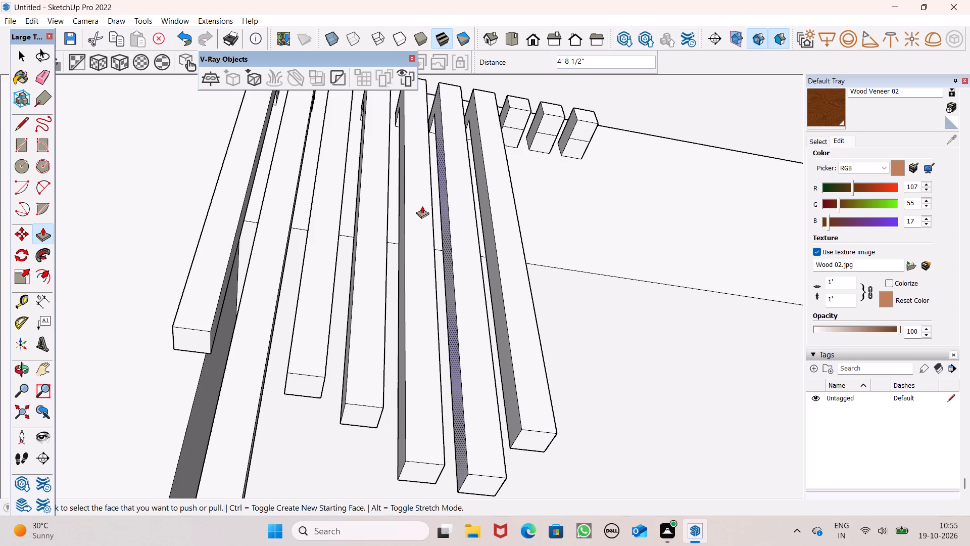
Pull the eighth block's outer underside half down about 4' 2 3/8" plus 4' 1 11/16", and the ninth's about 8' 8 13/16".
{"action": "scroll", "coordinate": [382, 222], "scroll_direction": "down", "scroll_amount": 4}
{"action": "scroll", "coordinate": [477, 204], "scroll_direction": "up", "scroll_amount": 5}
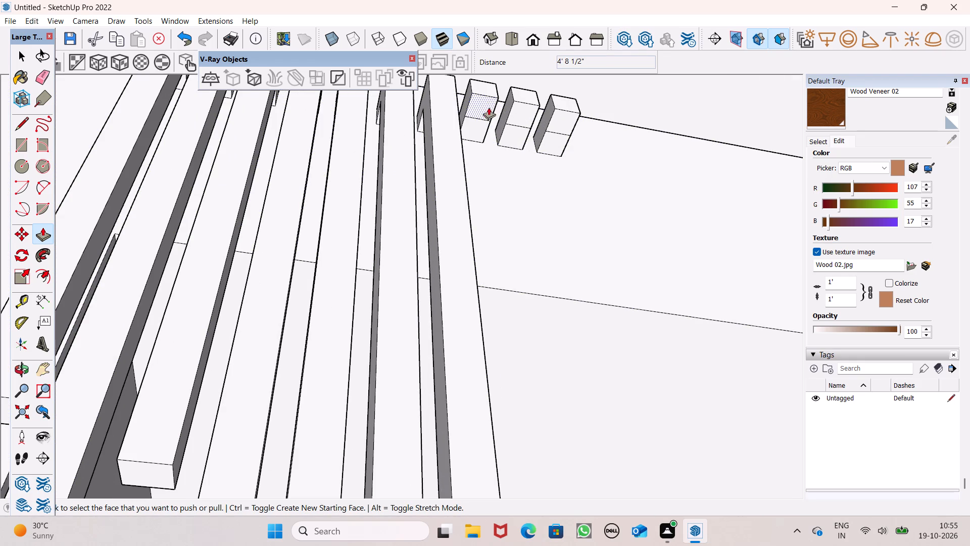
{"action": "left_click_drag", "start_coordinate": [489, 106], "coordinate": [564, 496]}
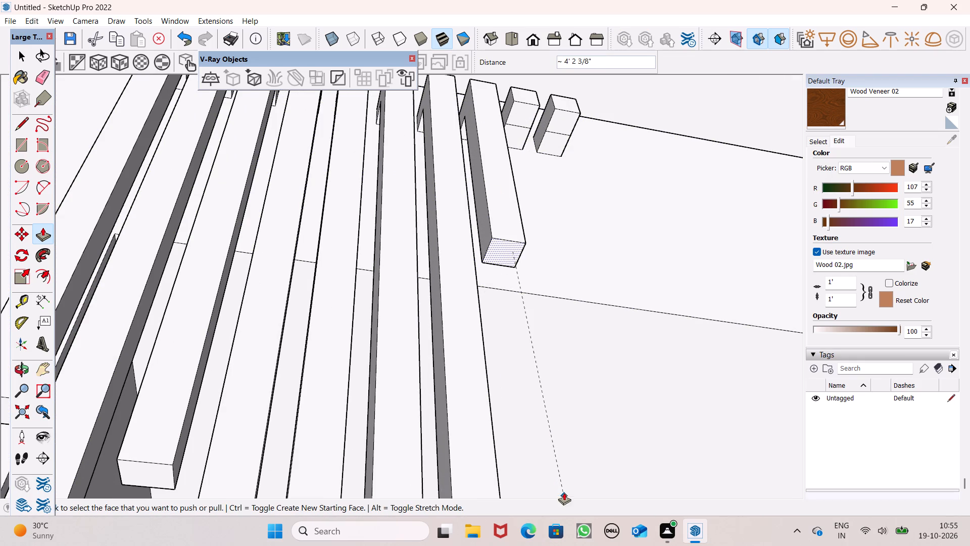
{"action": "scroll", "coordinate": [206, 240], "scroll_direction": "down", "scroll_amount": 5}
{"action": "left_click_drag", "start_coordinate": [409, 254], "coordinate": [409, 403]}
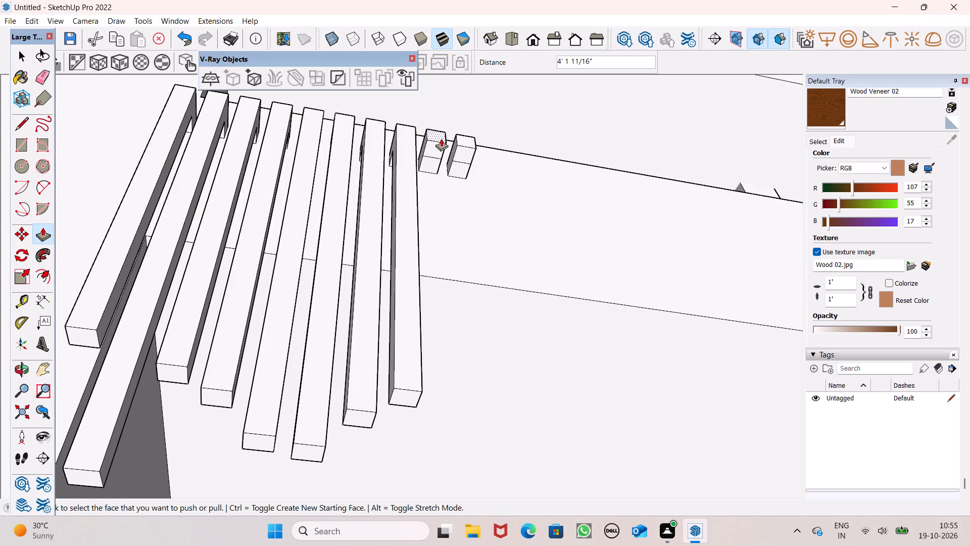
{"action": "left_click_drag", "start_coordinate": [440, 142], "coordinate": [449, 414]}
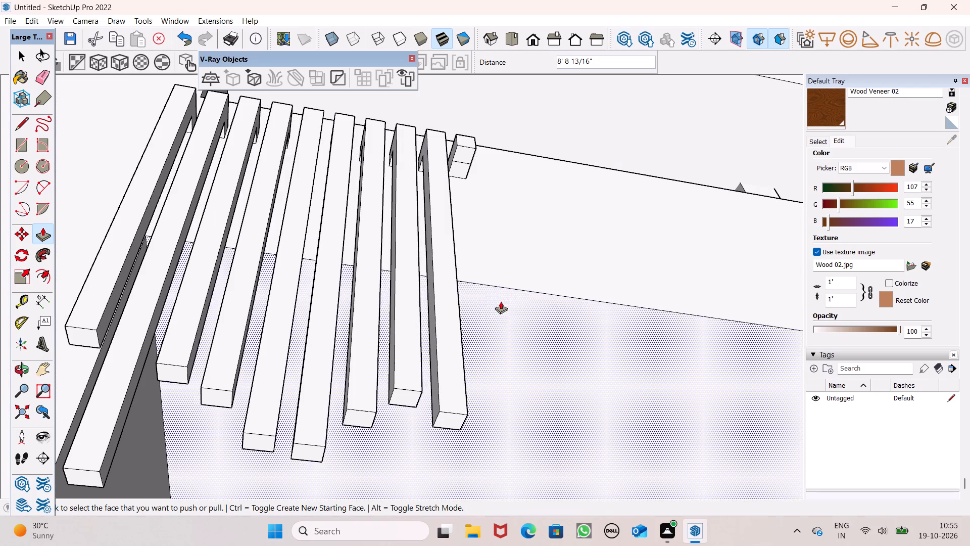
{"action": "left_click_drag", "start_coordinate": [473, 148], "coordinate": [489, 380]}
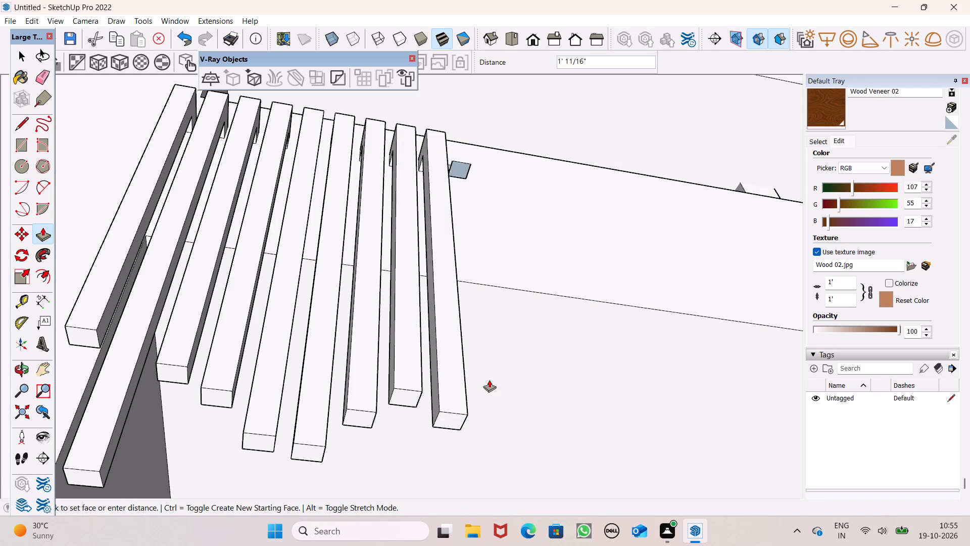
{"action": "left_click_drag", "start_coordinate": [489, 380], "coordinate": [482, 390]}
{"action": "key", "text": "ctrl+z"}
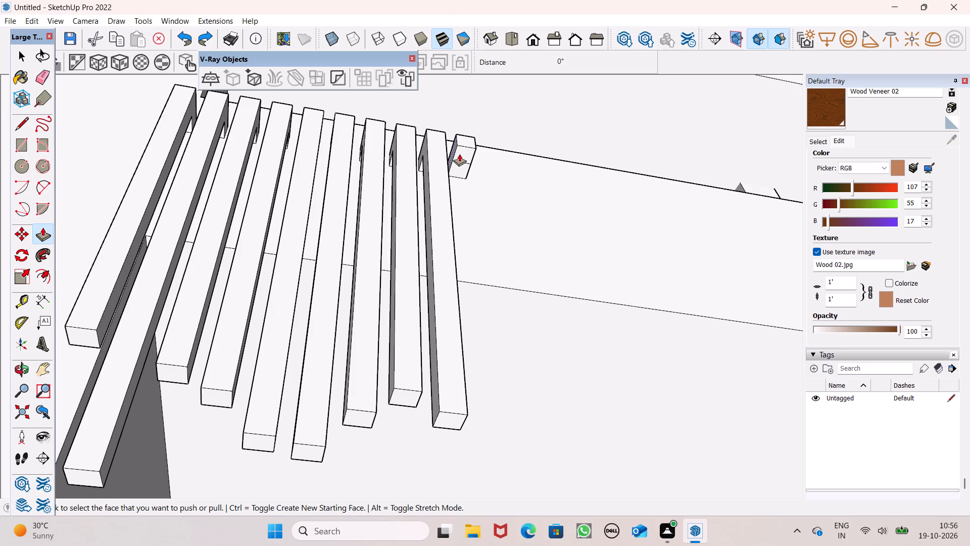
Pull the tenth block's outer underside half down about 4' 2 3/8", plus a further 3' 10".
{"action": "left_click_drag", "start_coordinate": [459, 154], "coordinate": [501, 380]}
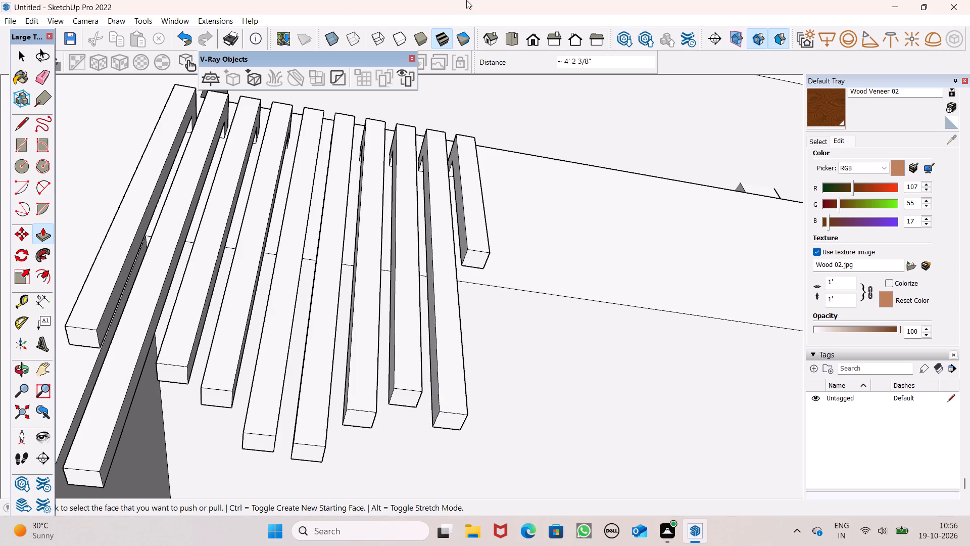
{"action": "left_click_drag", "start_coordinate": [474, 258], "coordinate": [475, 290]}
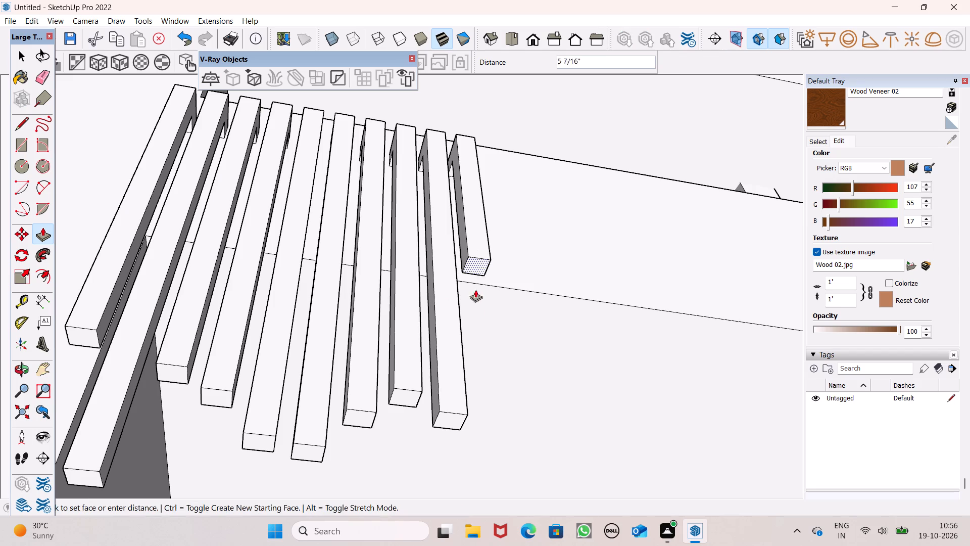
{"action": "left_click_drag", "start_coordinate": [475, 290], "coordinate": [486, 394]}
Extend the first slat downward by about 4' 8 11/16", past the top edge of the balcony parapet below.
{"action": "scroll", "coordinate": [413, 151], "scroll_direction": "down", "scroll_amount": 9}
{"action": "middle_click_drag", "start_coordinate": [391, 216], "coordinate": [400, 328]}
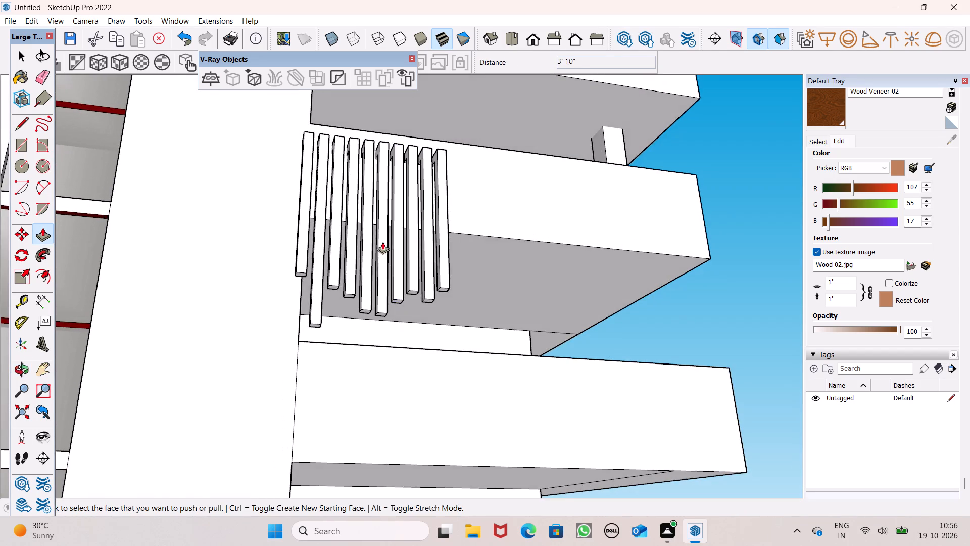
{"action": "scroll", "coordinate": [379, 216], "scroll_direction": "down", "scroll_amount": 2}
{"action": "middle_click_drag", "start_coordinate": [389, 263], "coordinate": [400, 288]}
{"action": "scroll", "coordinate": [371, 310], "scroll_direction": "up", "scroll_amount": 4}
{"action": "scroll", "coordinate": [280, 283], "scroll_direction": "up", "scroll_amount": 4}
{"action": "left_click_drag", "start_coordinate": [295, 255], "coordinate": [302, 300]}
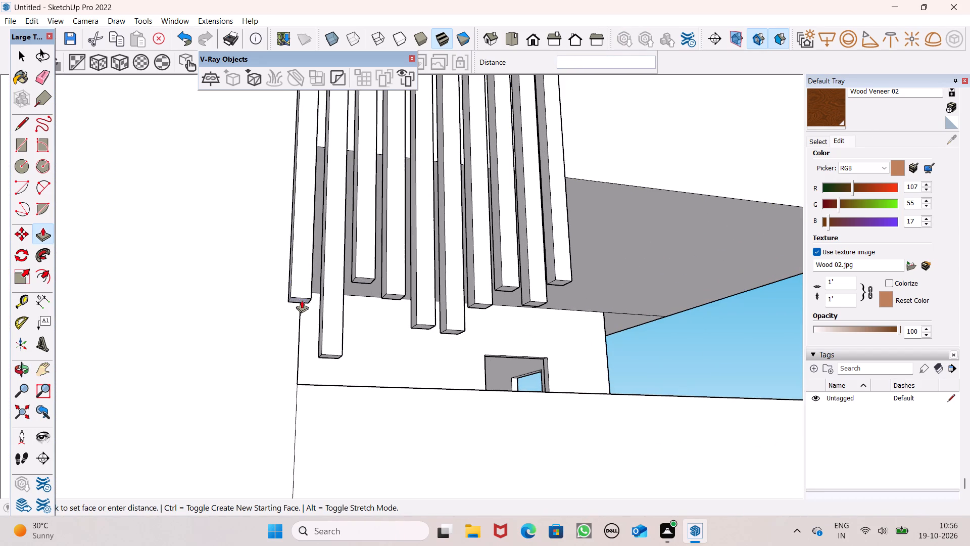
{"action": "left_click_drag", "start_coordinate": [302, 300], "coordinate": [289, 436]}
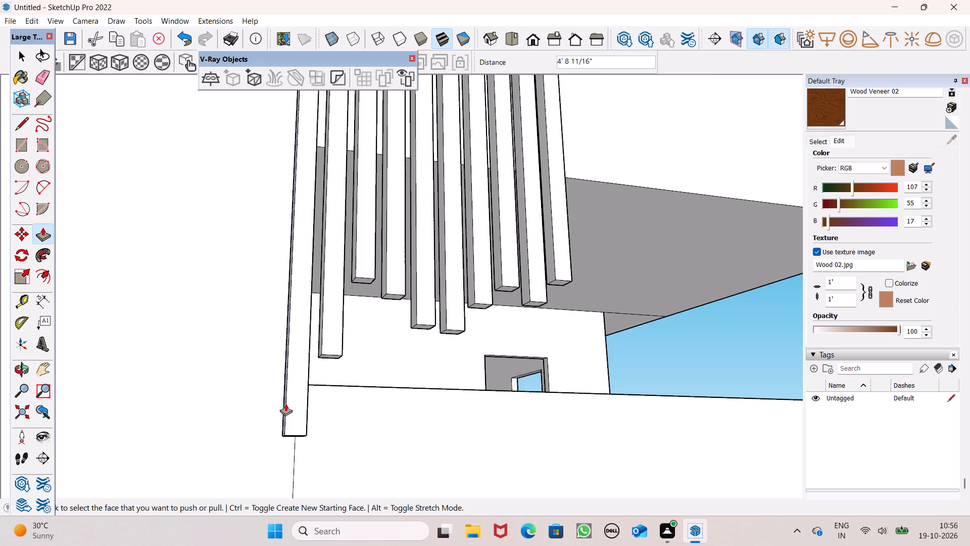
Lengthen the first slat downward by about another 2' 5 11/16" alongside the lower balcony parapet.
{"action": "scroll", "coordinate": [303, 348], "scroll_direction": "down", "scroll_amount": 4}
{"action": "middle_click_drag", "start_coordinate": [320, 358], "coordinate": [456, 305]}
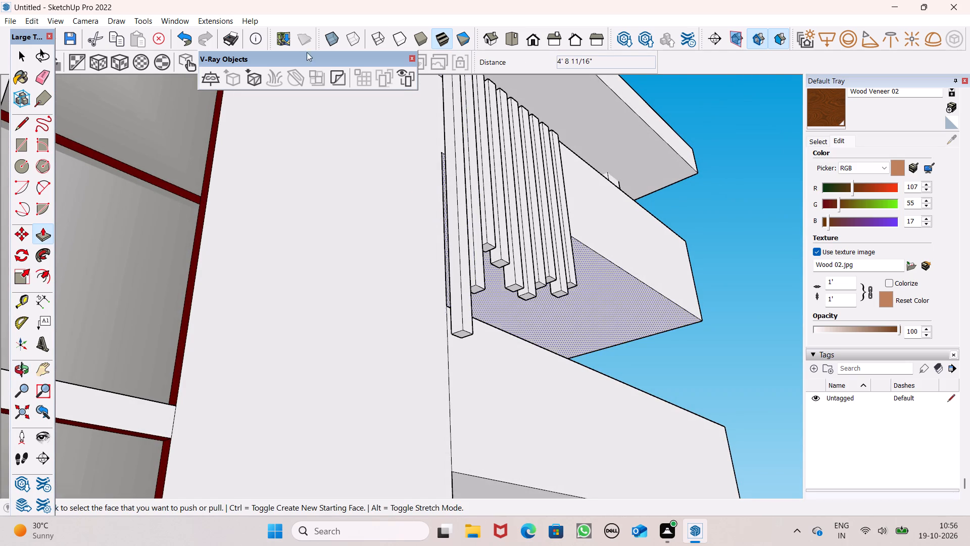
{"action": "scroll", "coordinate": [304, 234], "scroll_direction": "down", "scroll_amount": 2}
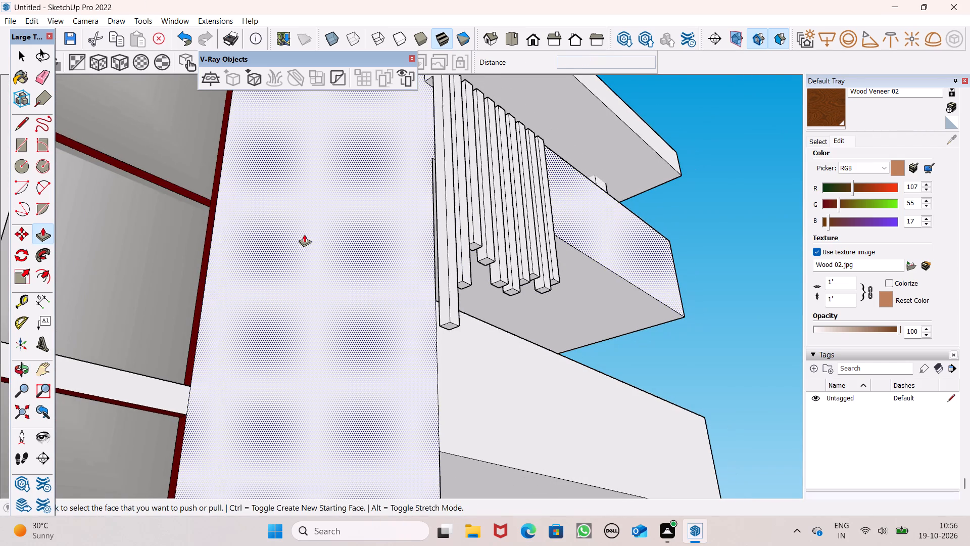
{"action": "middle_click_drag", "start_coordinate": [388, 275], "coordinate": [321, 218]}
{"action": "scroll", "coordinate": [353, 227], "scroll_direction": "down", "scroll_amount": 5}
{"action": "middle_click_drag", "start_coordinate": [361, 257], "coordinate": [349, 361]}
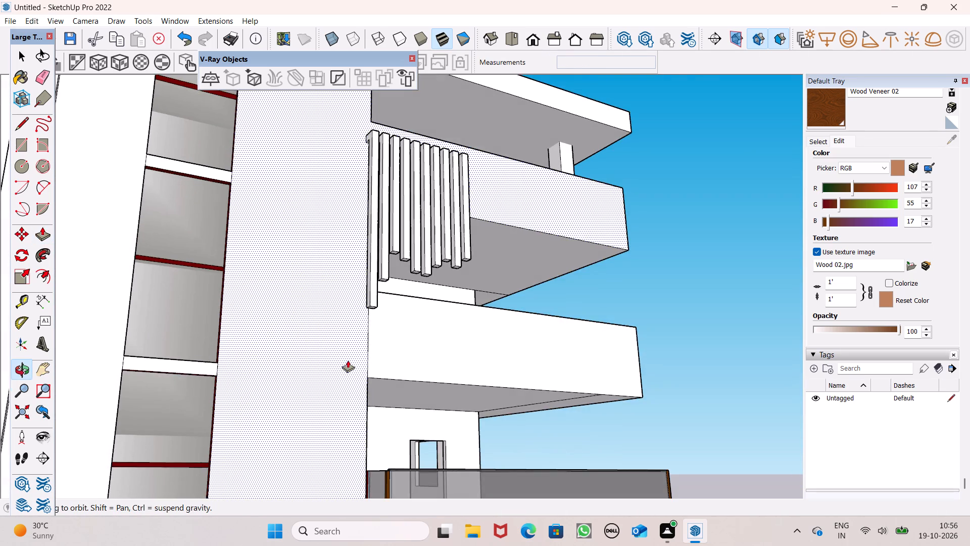
{"action": "scroll", "coordinate": [348, 336], "scroll_direction": "up", "scroll_amount": 6}
{"action": "scroll", "coordinate": [418, 296], "scroll_direction": "up", "scroll_amount": 5}
{"action": "left_click_drag", "start_coordinate": [369, 274], "coordinate": [375, 394]}
Check the first slat's lower end against the parapet from several sides and extend it down about 7 1/2" more.
{"action": "scroll", "coordinate": [346, 321], "scroll_direction": "down", "scroll_amount": 5}
{"action": "middle_click_drag", "start_coordinate": [352, 329], "coordinate": [346, 350]}
{"action": "scroll", "coordinate": [378, 351], "scroll_direction": "down", "scroll_amount": 3}
{"action": "middle_click_drag", "start_coordinate": [376, 357], "coordinate": [335, 359]}
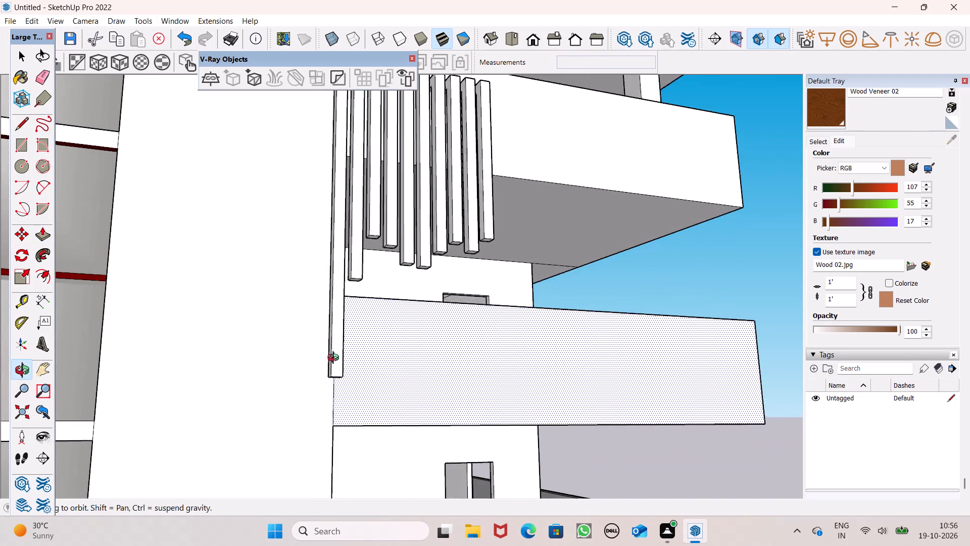
{"action": "middle_click_drag", "start_coordinate": [335, 359], "coordinate": [325, 371]}
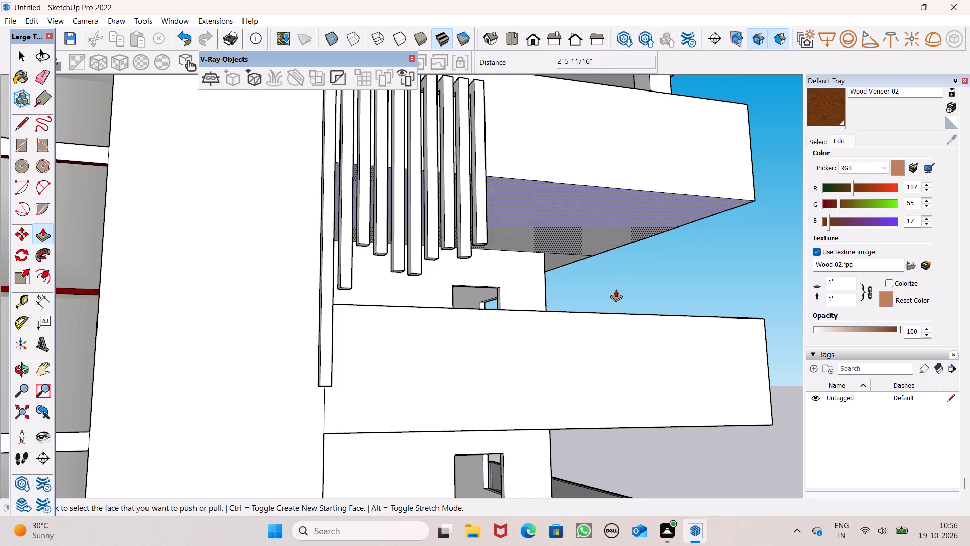
{"action": "middle_click_drag", "start_coordinate": [505, 390], "coordinate": [227, 417]}
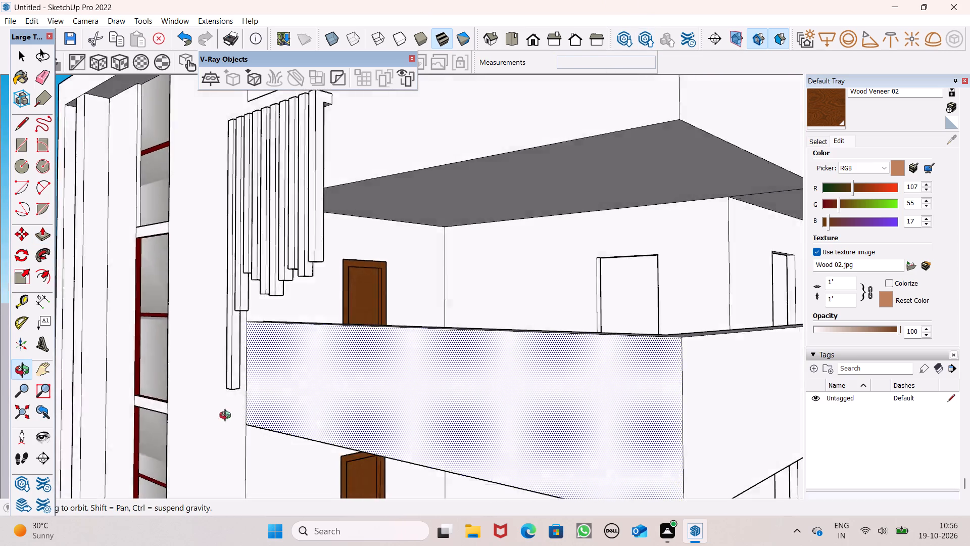
{"action": "middle_click_drag", "start_coordinate": [227, 417], "coordinate": [333, 407]}
{"action": "scroll", "coordinate": [221, 395], "scroll_direction": "up", "scroll_amount": 4}
{"action": "middle_click_drag", "start_coordinate": [271, 400], "coordinate": [555, 404]}
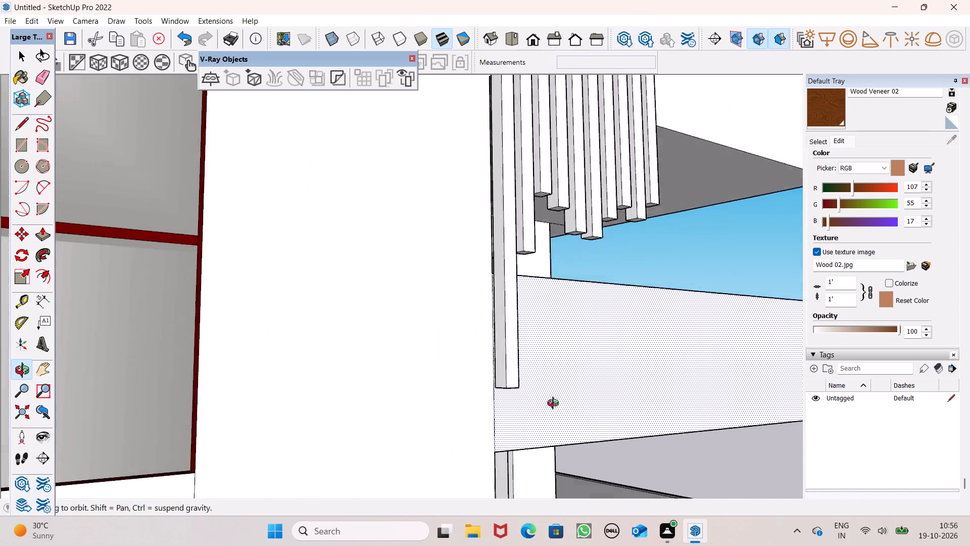
{"action": "middle_click_drag", "start_coordinate": [555, 404], "coordinate": [590, 421]}
{"action": "scroll", "coordinate": [556, 419], "scroll_direction": "up", "scroll_amount": 4}
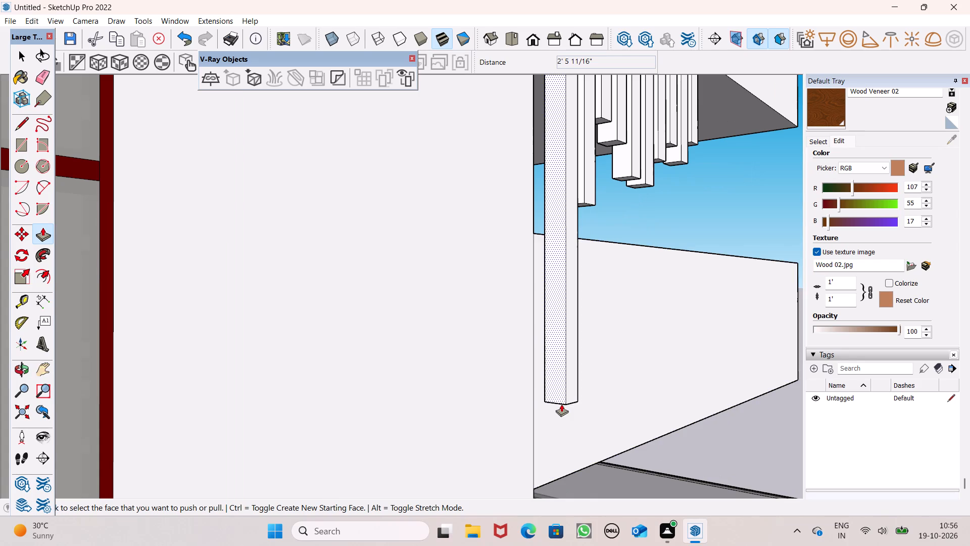
{"action": "middle_click_drag", "start_coordinate": [562, 406], "coordinate": [522, 251]}
{"action": "scroll", "coordinate": [522, 251], "scroll_direction": "up", "scroll_amount": 1}
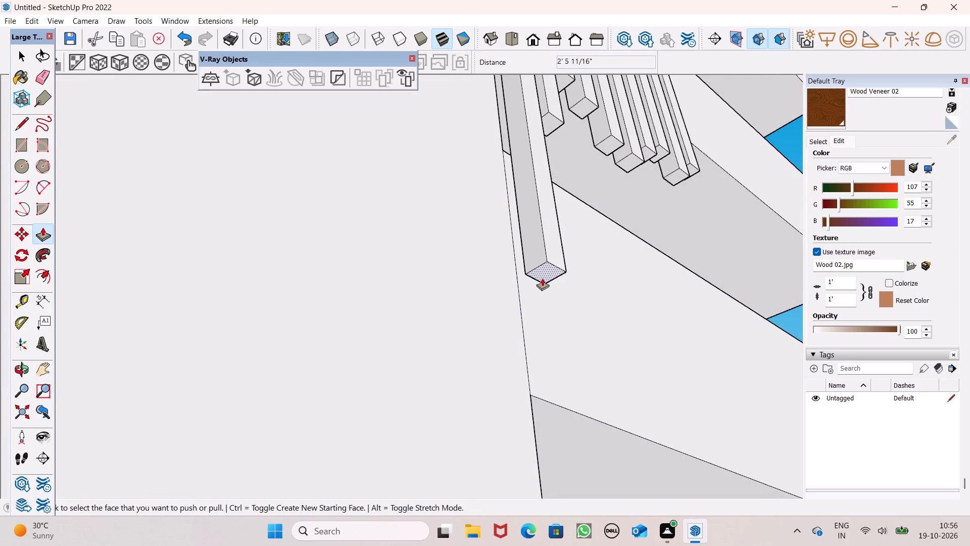
{"action": "left_click_drag", "start_coordinate": [542, 278], "coordinate": [545, 306]}
{"action": "scroll", "coordinate": [511, 256], "scroll_direction": "down", "scroll_amount": 6}
{"action": "middle_click_drag", "start_coordinate": [536, 278], "coordinate": [434, 424]}
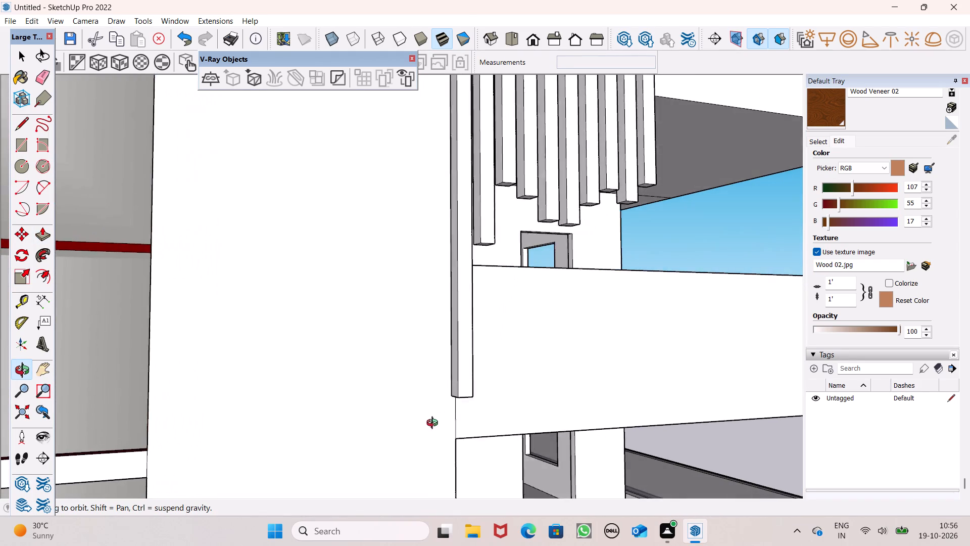
{"action": "middle_click_drag", "start_coordinate": [434, 424], "coordinate": [428, 426]}
{"action": "scroll", "coordinate": [417, 345], "scroll_direction": "down", "scroll_amount": 3}
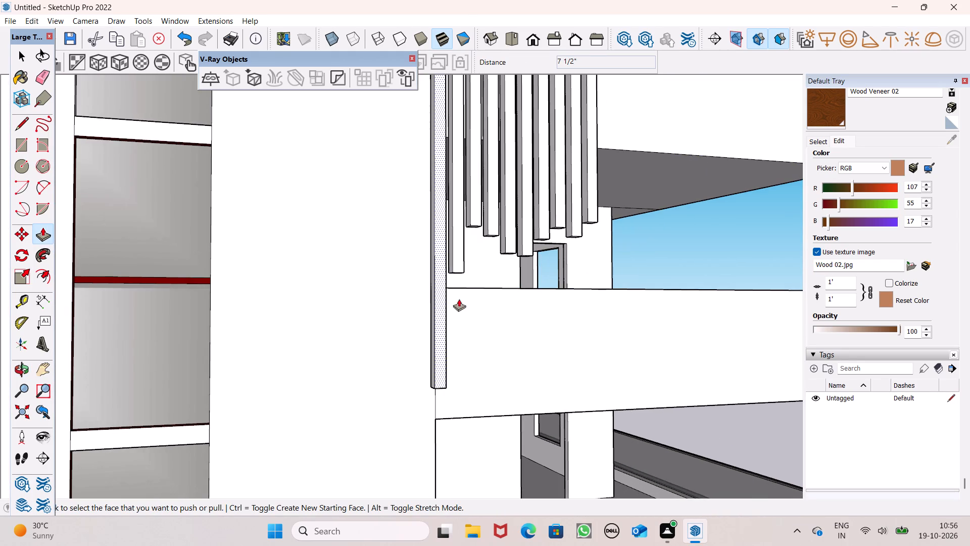
Extend the second, third and fourth slats down about 5' 1 5/8", 7' 3 1/8" and 6' 10 5/16" to the first slat's lower end.
{"action": "middle_click_drag", "start_coordinate": [458, 283], "coordinate": [434, 181]}
{"action": "scroll", "coordinate": [423, 155], "scroll_direction": "down", "scroll_amount": 4}
{"action": "scroll", "coordinate": [461, 63], "scroll_direction": "up", "scroll_amount": 4}
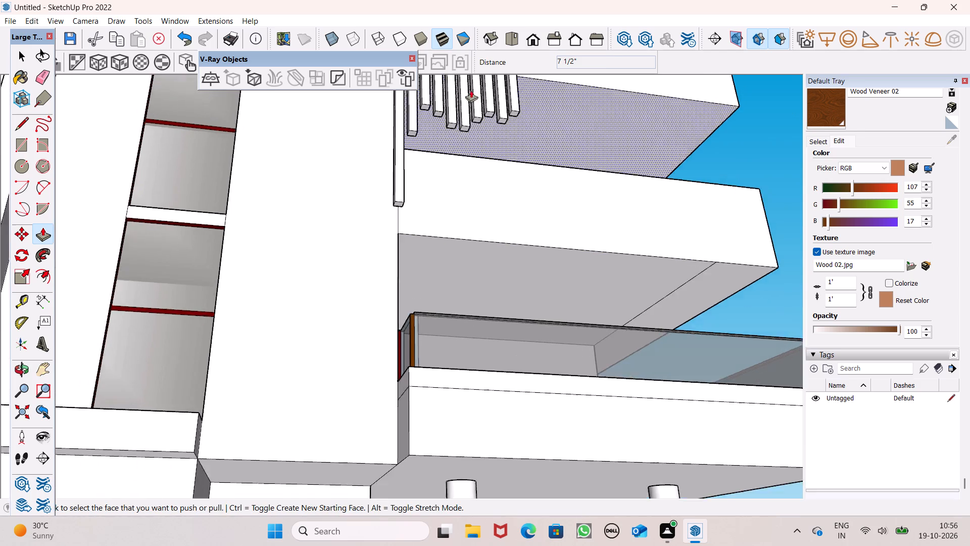
{"action": "scroll", "coordinate": [471, 90], "scroll_direction": "up", "scroll_amount": 2}
{"action": "middle_click_drag", "start_coordinate": [478, 118], "coordinate": [477, 93]}
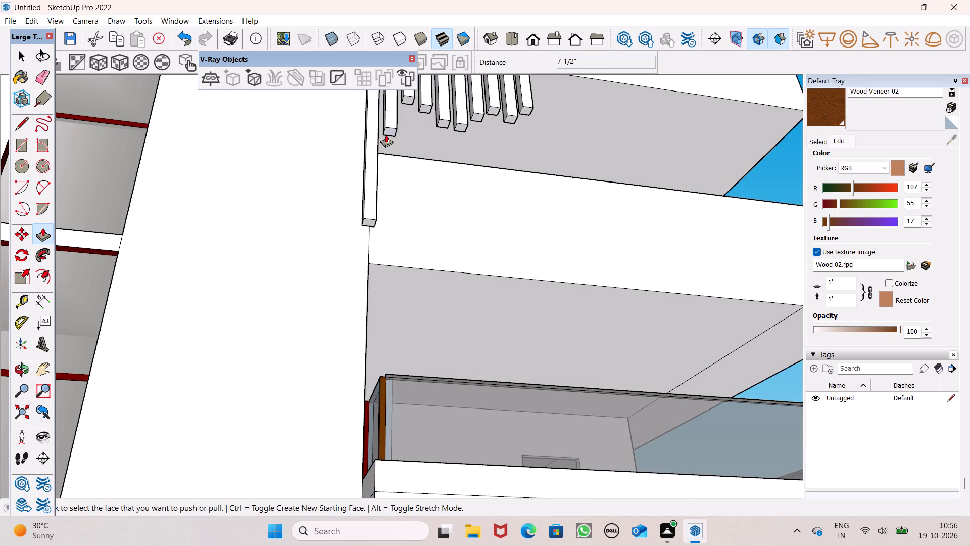
{"action": "left_click_drag", "start_coordinate": [389, 132], "coordinate": [374, 224]}
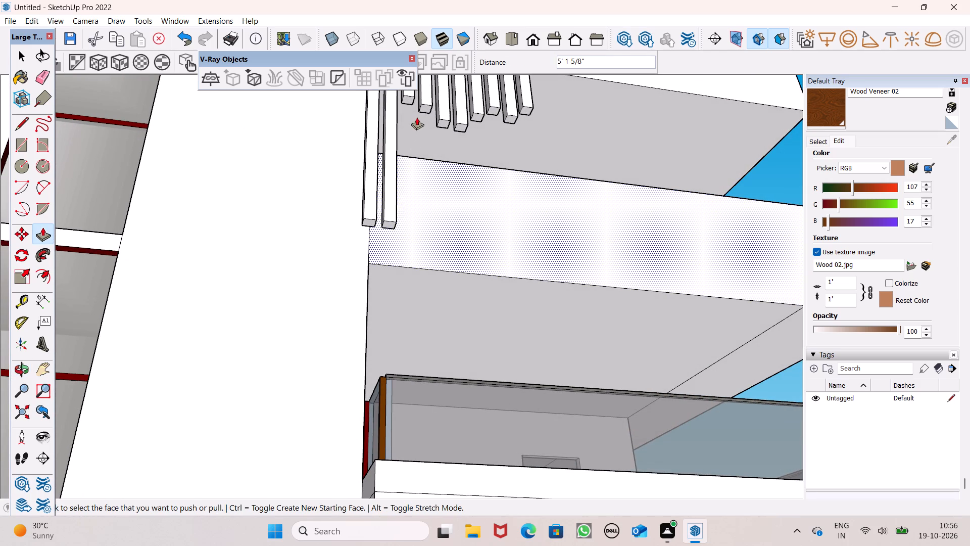
{"action": "left_click_drag", "start_coordinate": [408, 101], "coordinate": [398, 220]}
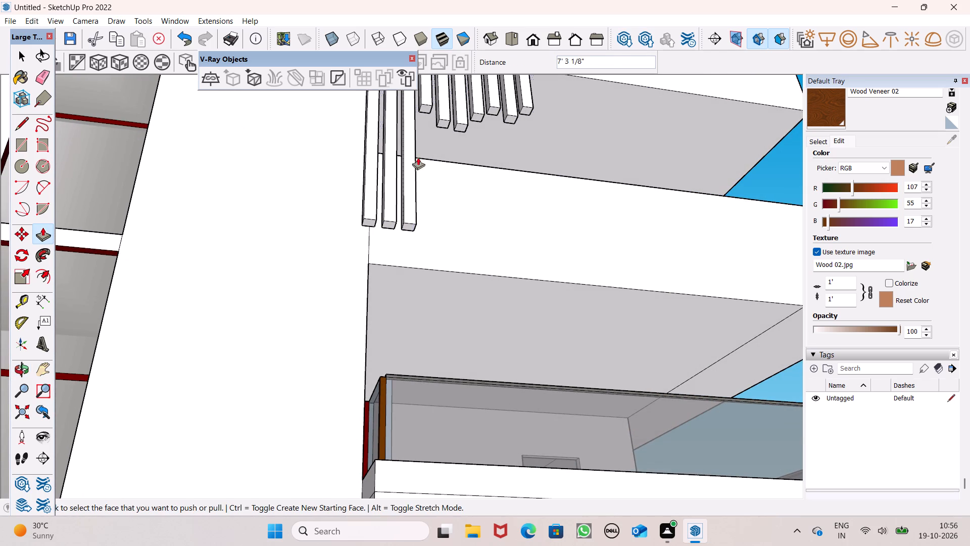
{"action": "left_click_drag", "start_coordinate": [423, 111], "coordinate": [408, 222]}
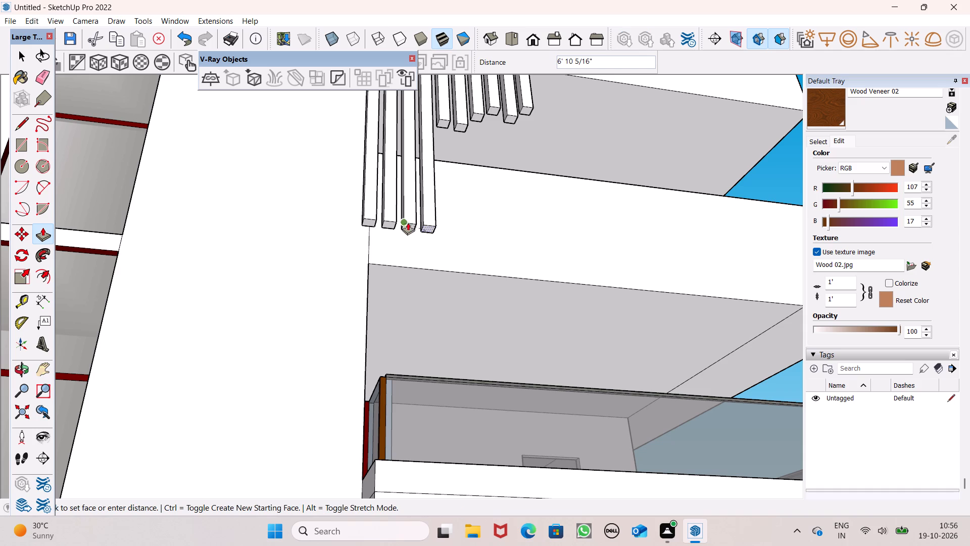
{"action": "left_click_drag", "start_coordinate": [408, 222], "coordinate": [407, 222]}
Extend the fifth slat down about 6' 13/16" and the sixth about 5' 11 5/8", each level with its neighbour's lower end.
{"action": "left_click_drag", "start_coordinate": [443, 121], "coordinate": [441, 229]}
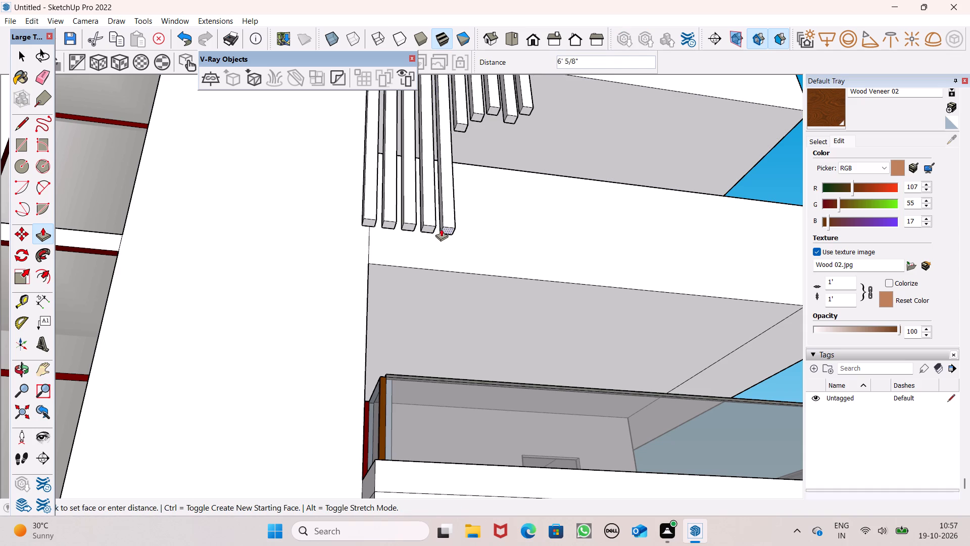
{"action": "left_click_drag", "start_coordinate": [441, 229], "coordinate": [435, 227]}
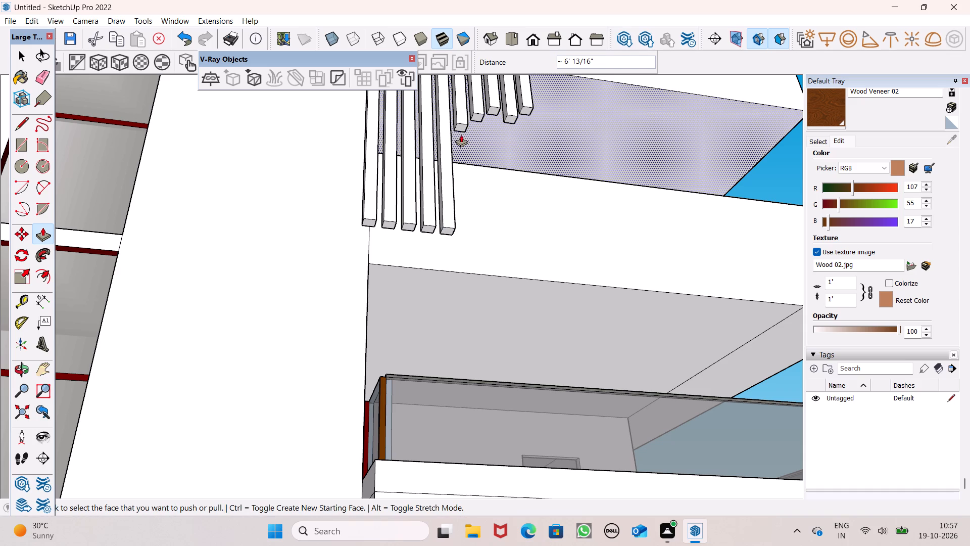
{"action": "left_click_drag", "start_coordinate": [461, 128], "coordinate": [452, 231]}
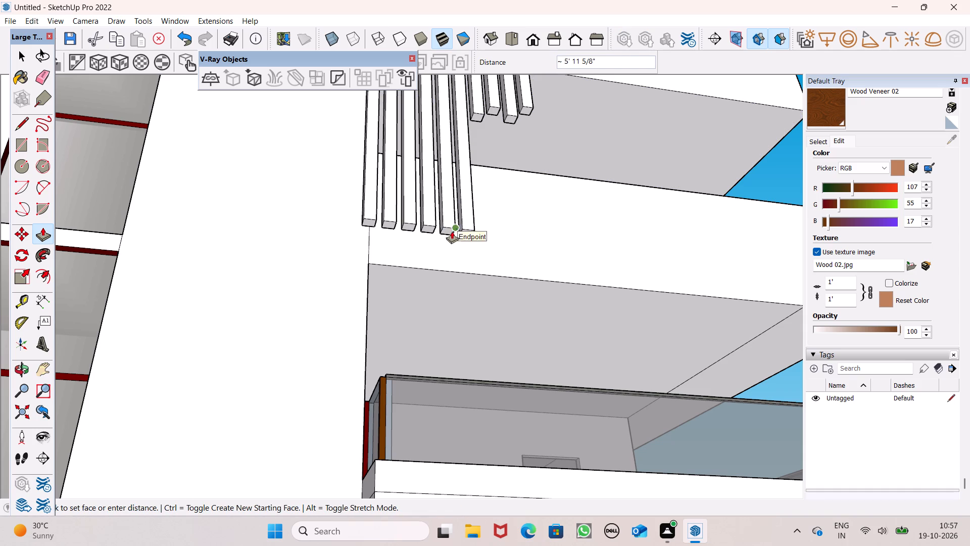
{"action": "left_click_drag", "start_coordinate": [452, 231], "coordinate": [450, 231]}
Extend the seventh and eighth slats down beside the parapet, adding a further 5 3/16" to each to align with the sixth slat.
{"action": "left_click_drag", "start_coordinate": [476, 115], "coordinate": [472, 231]}
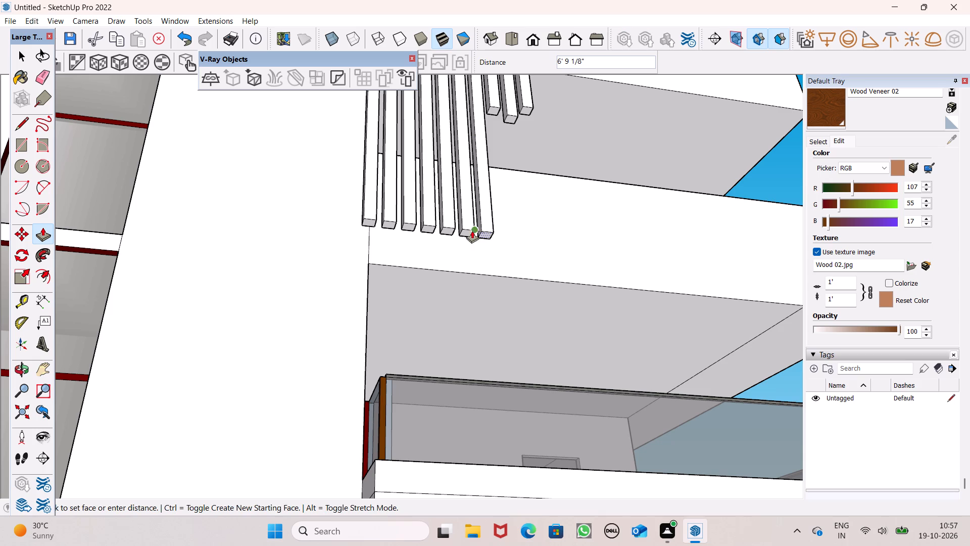
{"action": "left_click_drag", "start_coordinate": [472, 231], "coordinate": [470, 225]}
{"action": "left_click_drag", "start_coordinate": [490, 109], "coordinate": [492, 231]}
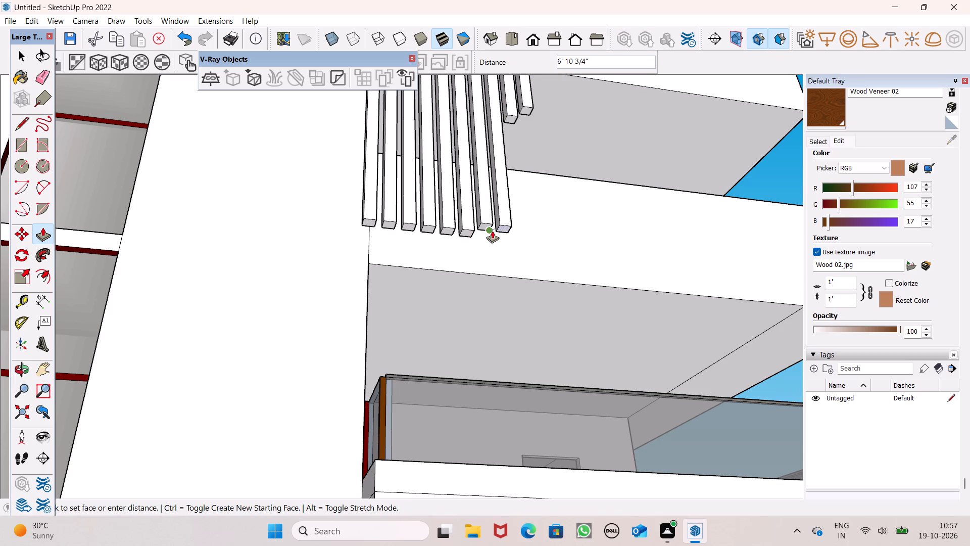
{"action": "left_click_drag", "start_coordinate": [492, 231], "coordinate": [489, 231]}
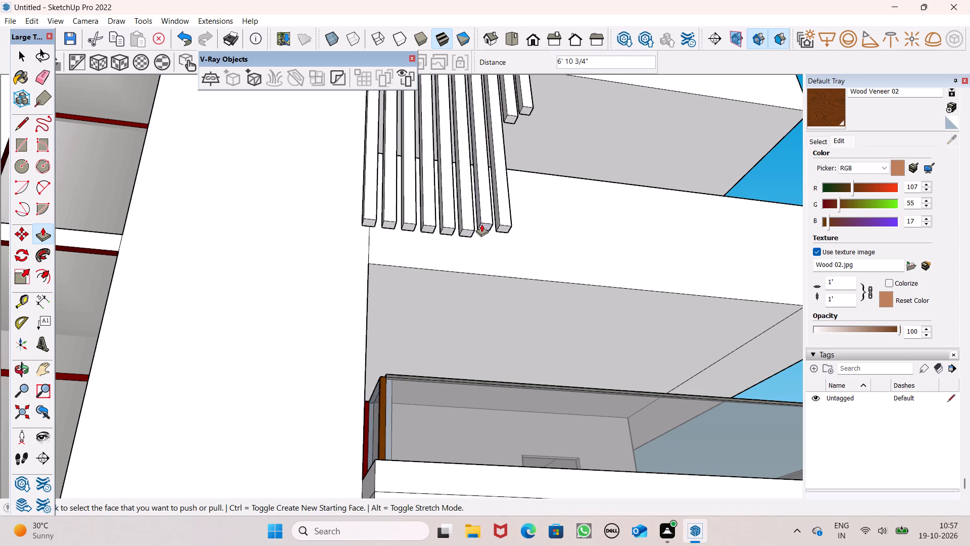
{"action": "left_click_drag", "start_coordinate": [484, 225], "coordinate": [472, 234]}
{"action": "left_click_drag", "start_coordinate": [502, 228], "coordinate": [490, 234]}
Extend the ninth slat down about 6' 11 3/16" and the tenth about 7' 7 5/8", level with the other slats.
{"action": "left_click_drag", "start_coordinate": [507, 121], "coordinate": [510, 232]}
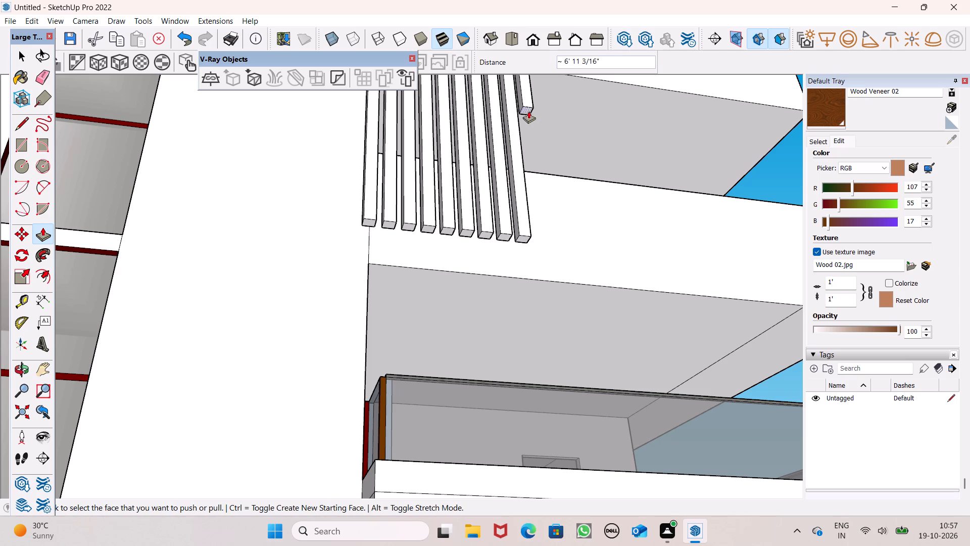
{"action": "left_click_drag", "start_coordinate": [526, 109], "coordinate": [518, 238]}
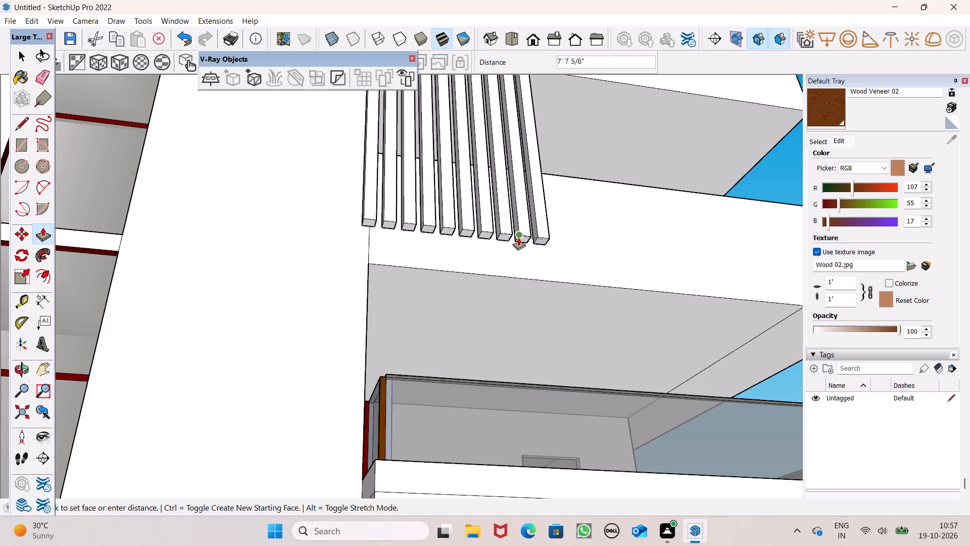
{"action": "left_click_drag", "start_coordinate": [518, 238], "coordinate": [518, 238]}
Review the lengthened slats against the balconies and whole building from the front, side and above.
{"action": "scroll", "coordinate": [493, 200], "scroll_direction": "down", "scroll_amount": 4}
{"action": "middle_click_drag", "start_coordinate": [486, 225], "coordinate": [254, 322]}
{"action": "scroll", "coordinate": [337, 189], "scroll_direction": "down", "scroll_amount": 2}
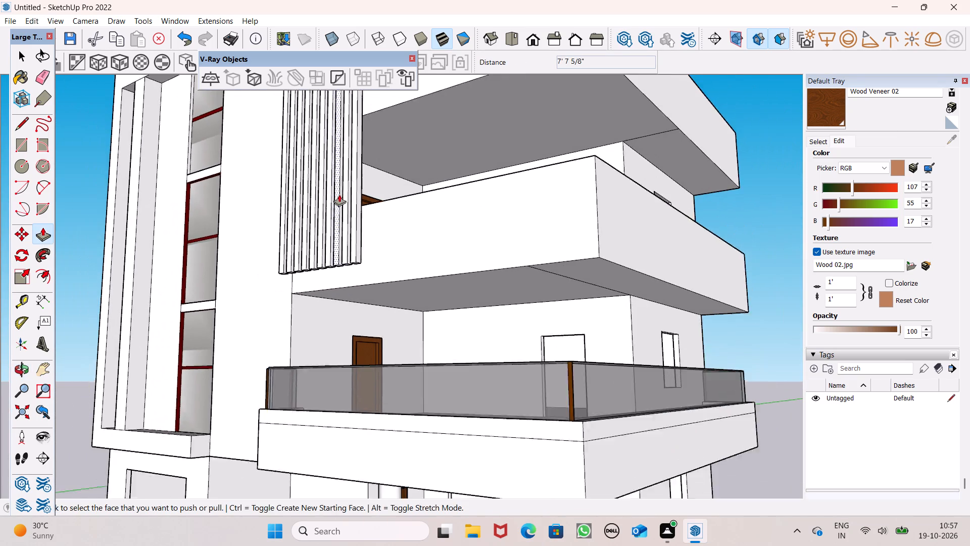
{"action": "scroll", "coordinate": [339, 194], "scroll_direction": "down", "scroll_amount": 1}
{"action": "middle_click_drag", "start_coordinate": [375, 235], "coordinate": [254, 327]}
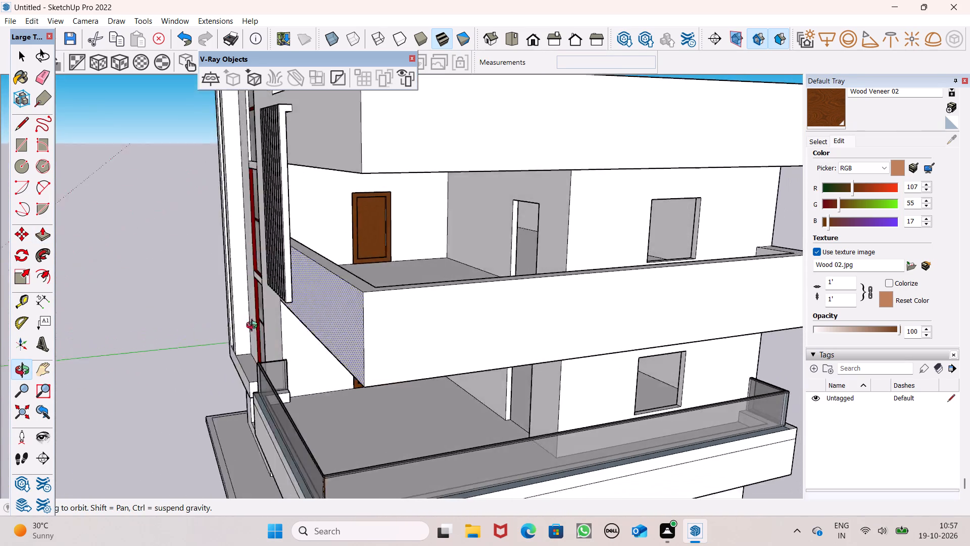
{"action": "middle_click_drag", "start_coordinate": [254, 327], "coordinate": [484, 318]}
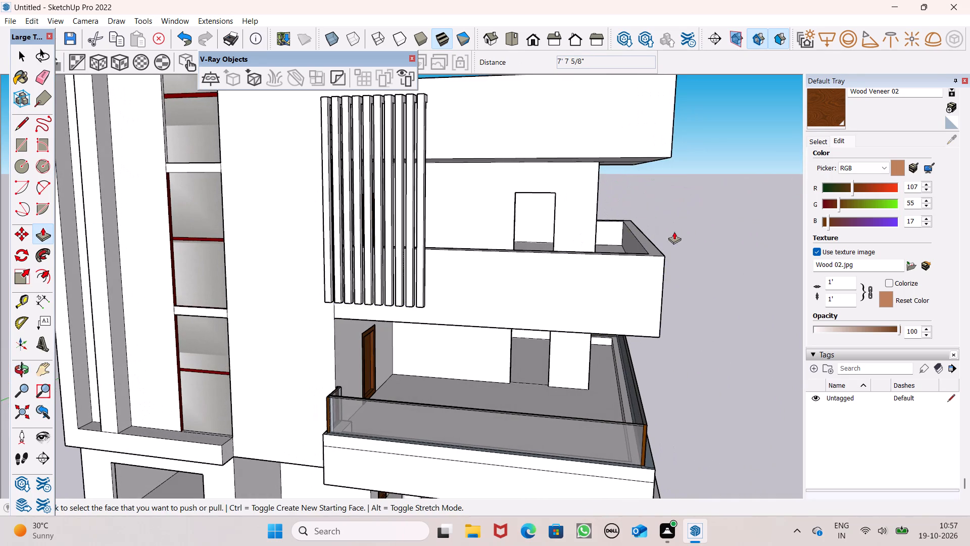
{"action": "key", "text": "space"}
{"action": "left_click", "coordinate": [697, 231]}
{"action": "scroll", "coordinate": [578, 86], "scroll_direction": "down", "scroll_amount": 5}
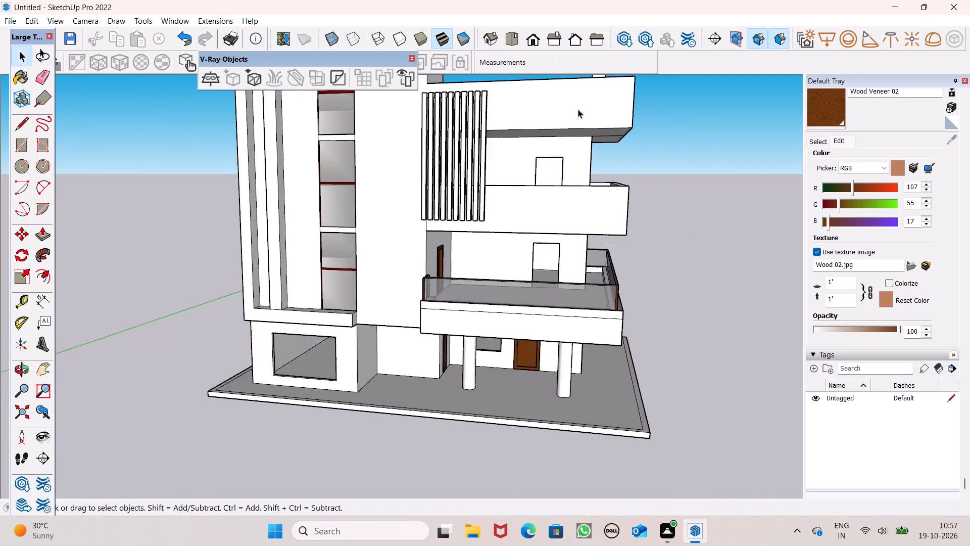
{"action": "scroll", "coordinate": [578, 109], "scroll_direction": "down", "scroll_amount": 2}
{"action": "middle_click_drag", "start_coordinate": [616, 167], "coordinate": [209, 182]}
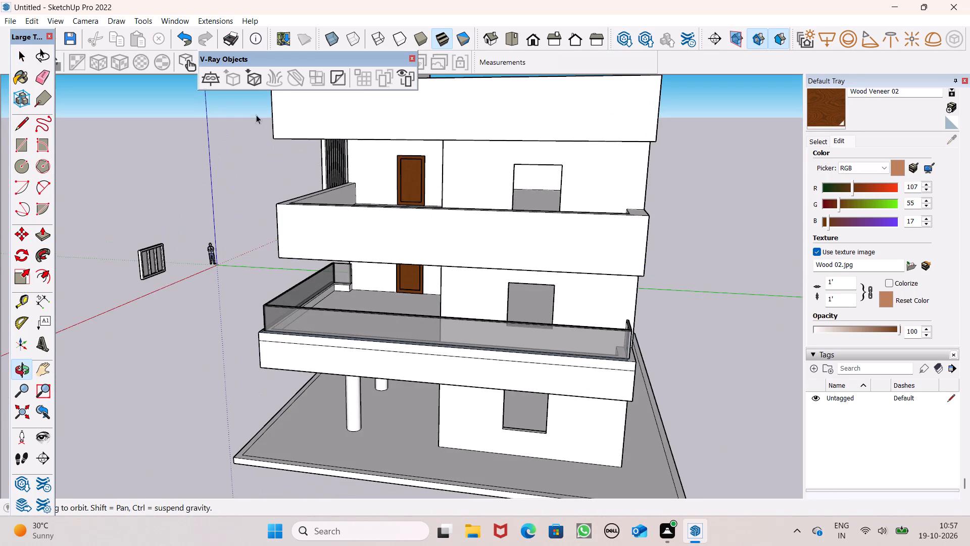
{"action": "scroll", "coordinate": [263, 83], "scroll_direction": "up", "scroll_amount": 1}
{"action": "scroll", "coordinate": [263, 83], "scroll_direction": "down", "scroll_amount": 4}
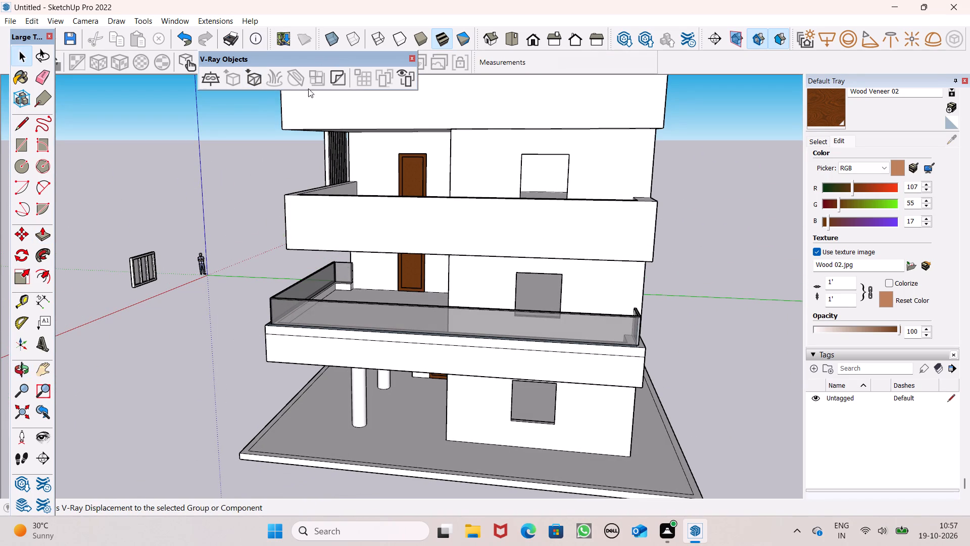
{"action": "scroll", "coordinate": [364, 191], "scroll_direction": "down", "scroll_amount": 3}
{"action": "middle_click_drag", "start_coordinate": [353, 186], "coordinate": [472, 271]}
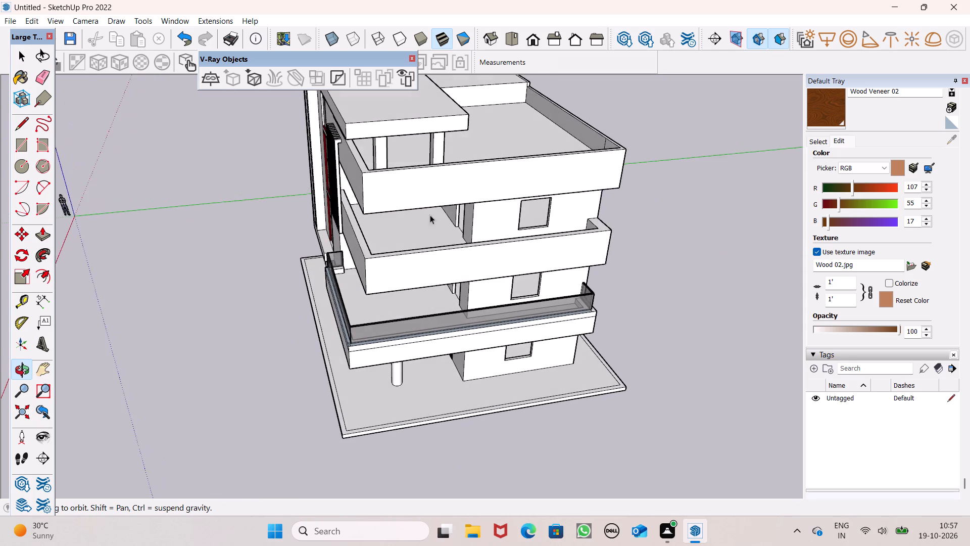
Examine the slats' lower ends and their gap to the balcony parapet up close from the side and below.
{"action": "scroll", "coordinate": [354, 144], "scroll_direction": "up", "scroll_amount": 7}
{"action": "scroll", "coordinate": [284, 129], "scroll_direction": "up", "scroll_amount": 6}
{"action": "scroll", "coordinate": [345, 122], "scroll_direction": "down", "scroll_amount": 4}
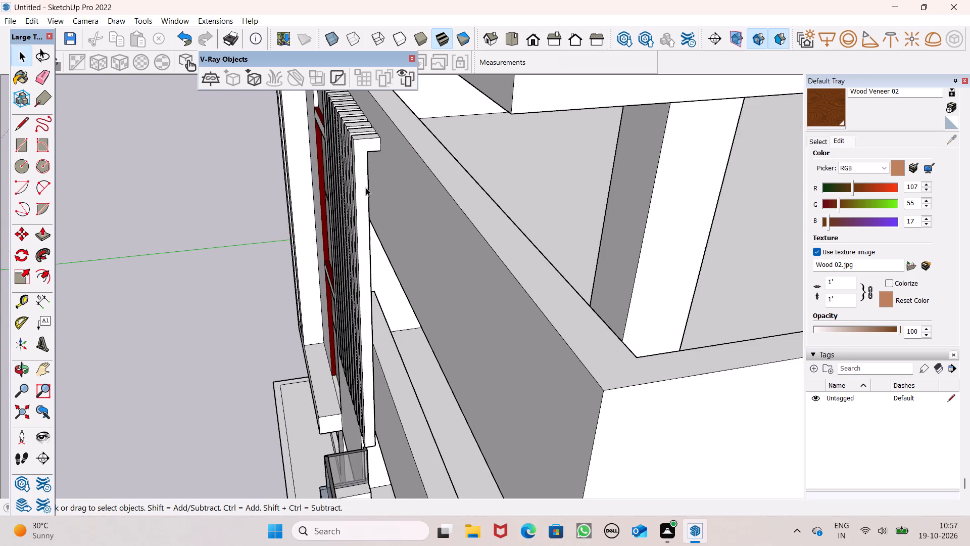
{"action": "middle_click_drag", "start_coordinate": [372, 212], "coordinate": [332, 116]}
{"action": "scroll", "coordinate": [327, 358], "scroll_direction": "up", "scroll_amount": 6}
{"action": "scroll", "coordinate": [410, 292], "scroll_direction": "down", "scroll_amount": 4}
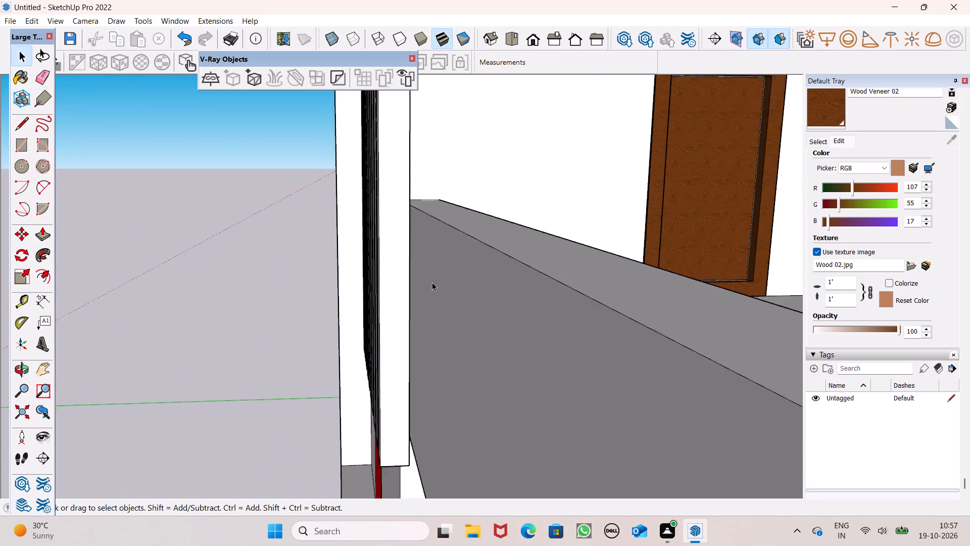
{"action": "scroll", "coordinate": [432, 282], "scroll_direction": "down", "scroll_amount": 3}
{"action": "middle_click_drag", "start_coordinate": [439, 305], "coordinate": [427, 325]}
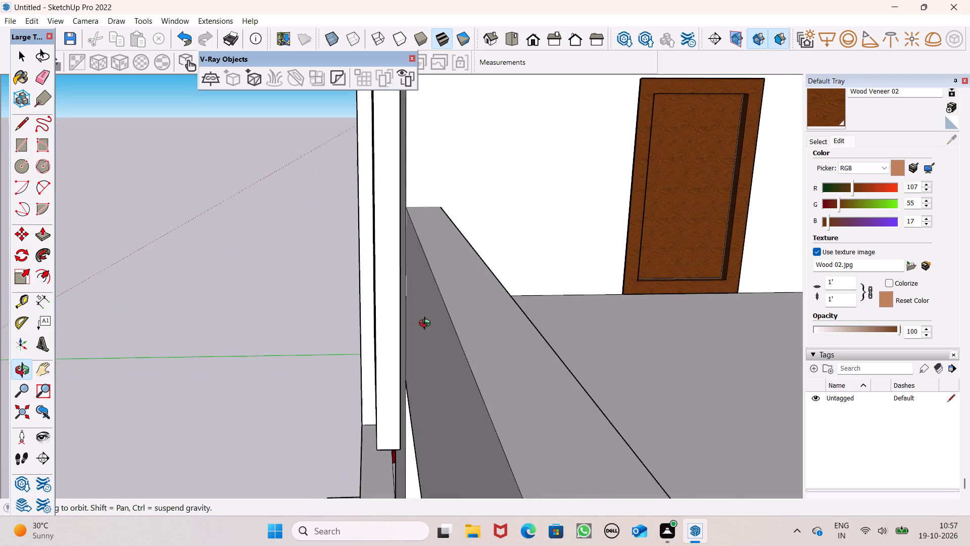
{"action": "middle_click_drag", "start_coordinate": [427, 325], "coordinate": [445, 112]}
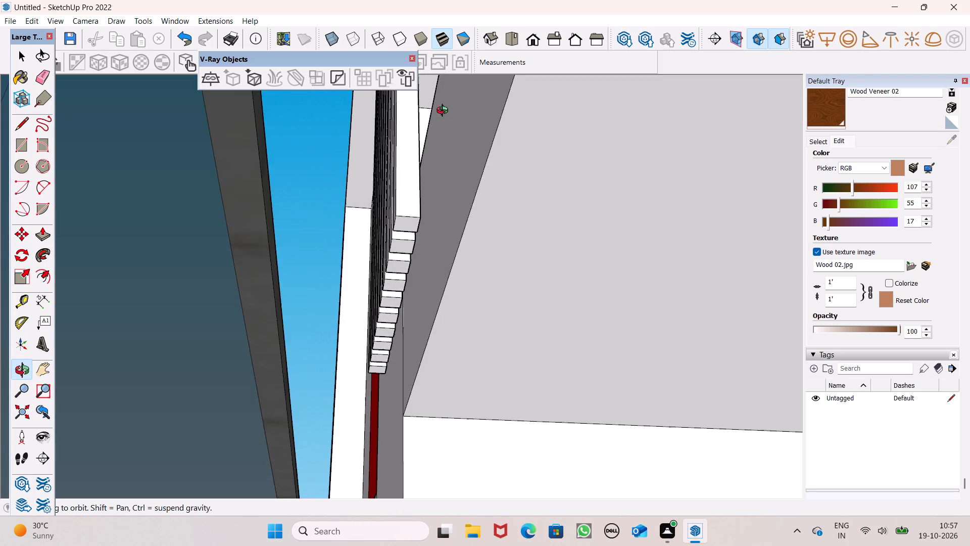
{"action": "middle_click_drag", "start_coordinate": [445, 112], "coordinate": [383, 121]}
{"action": "scroll", "coordinate": [373, 197], "scroll_direction": "up", "scroll_amount": 8}
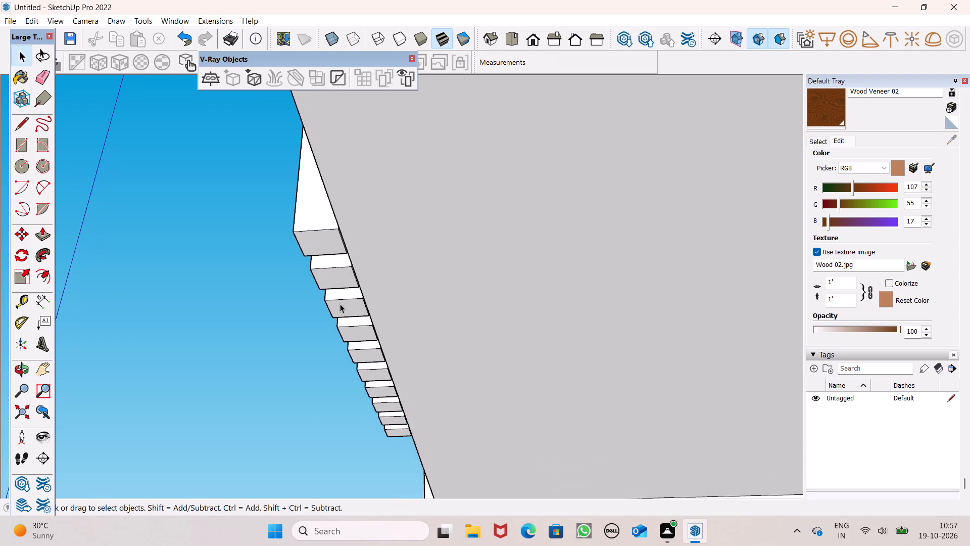
{"action": "middle_click_drag", "start_coordinate": [343, 301], "coordinate": [357, 295]}
{"action": "scroll", "coordinate": [357, 292], "scroll_direction": "up", "scroll_amount": 7}
{"action": "middle_click_drag", "start_coordinate": [376, 309], "coordinate": [376, 310]}
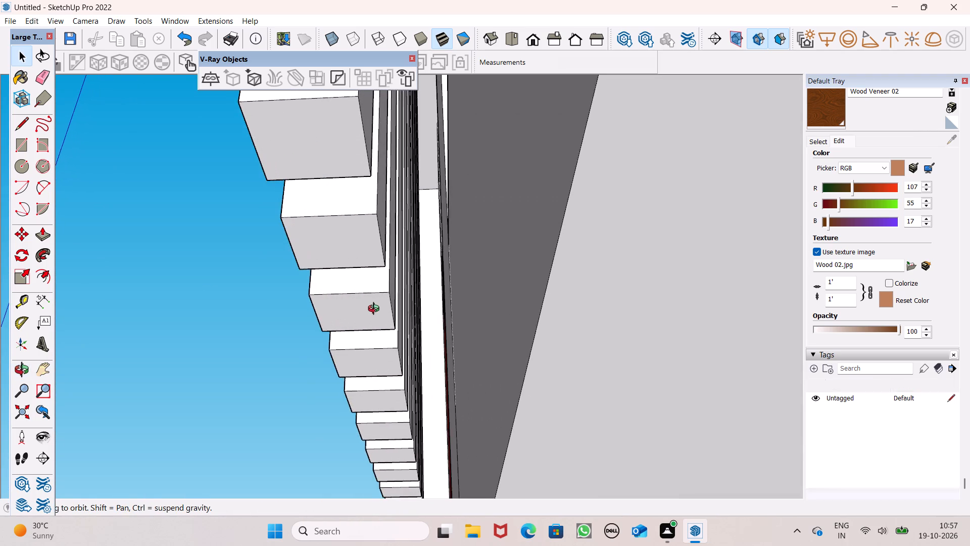
{"action": "middle_click_drag", "start_coordinate": [376, 310], "coordinate": [376, 356]}
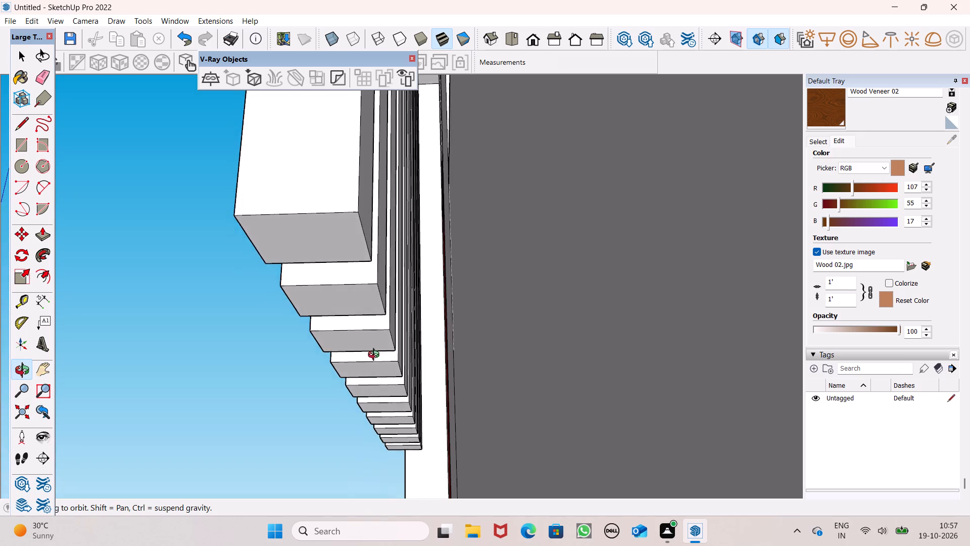
{"action": "middle_click_drag", "start_coordinate": [376, 356], "coordinate": [371, 381]}
{"action": "middle_click", "coordinate": [373, 384]}
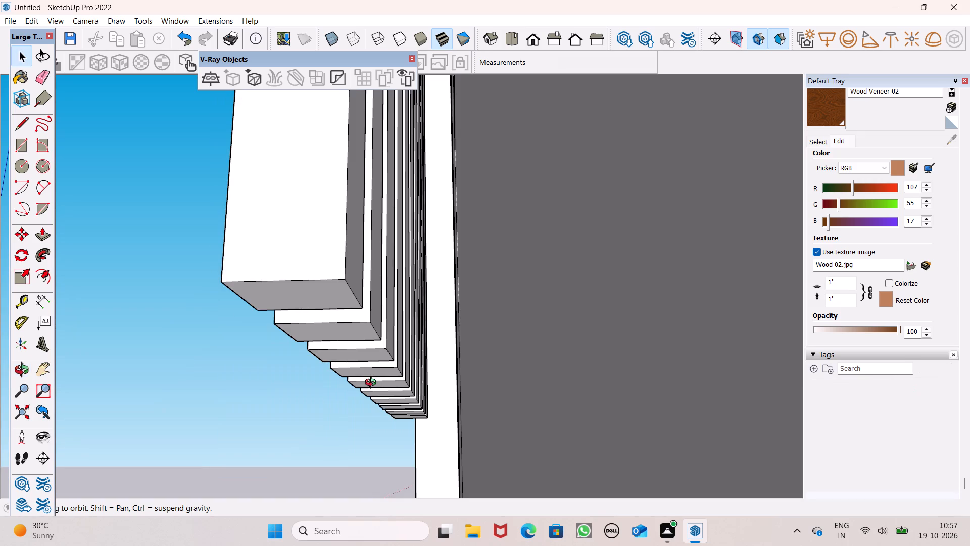
{"action": "middle_click", "coordinate": [372, 390]}
{"action": "middle_click", "coordinate": [371, 403]}
{"action": "middle_click_drag", "start_coordinate": [369, 406], "coordinate": [385, 428]}
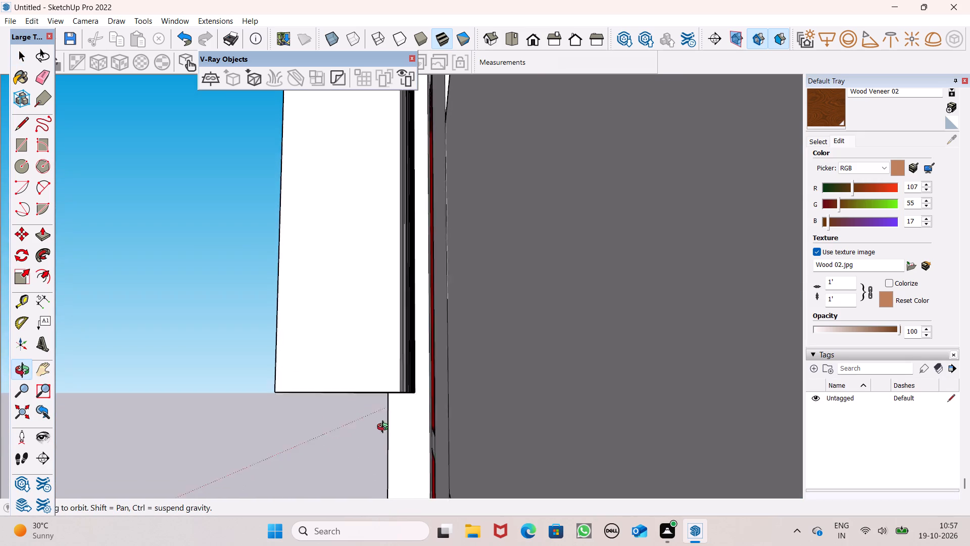
{"action": "middle_click_drag", "start_coordinate": [385, 428], "coordinate": [367, 448]}
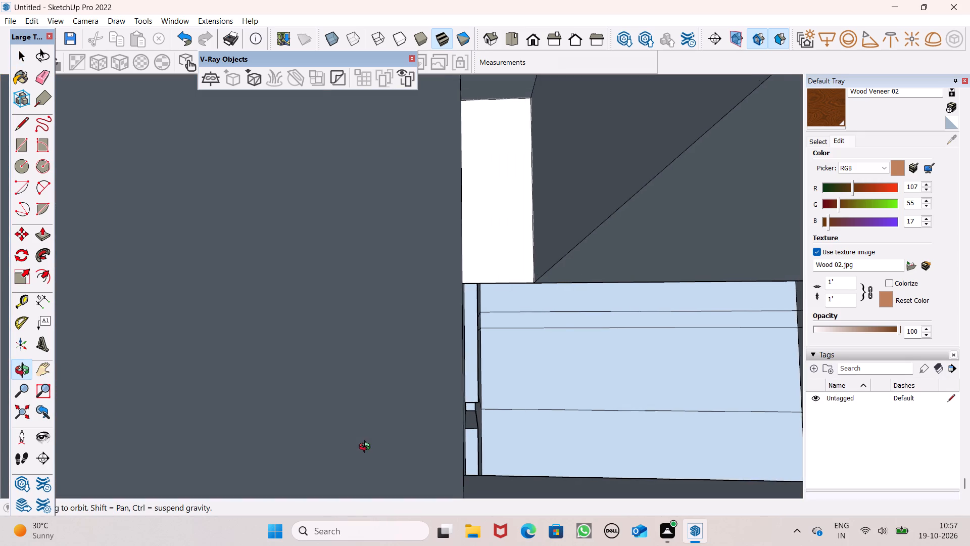
{"action": "middle_click_drag", "start_coordinate": [367, 448], "coordinate": [372, 446]}
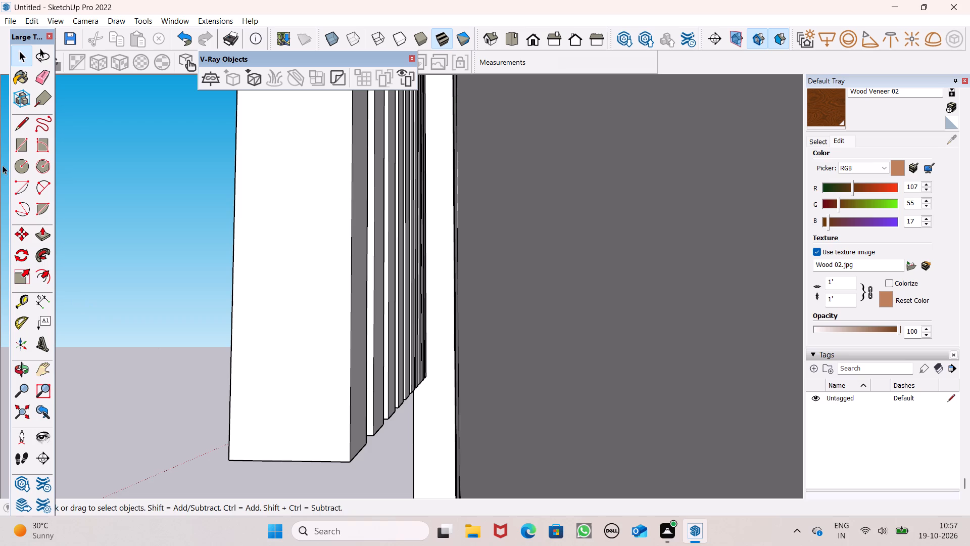
Draw a straight line about 8' 3 9/16" long across the slats near their lower ends, from the tenth slat's edge to the first's.
{"action": "left_click", "coordinate": [14, 129]}
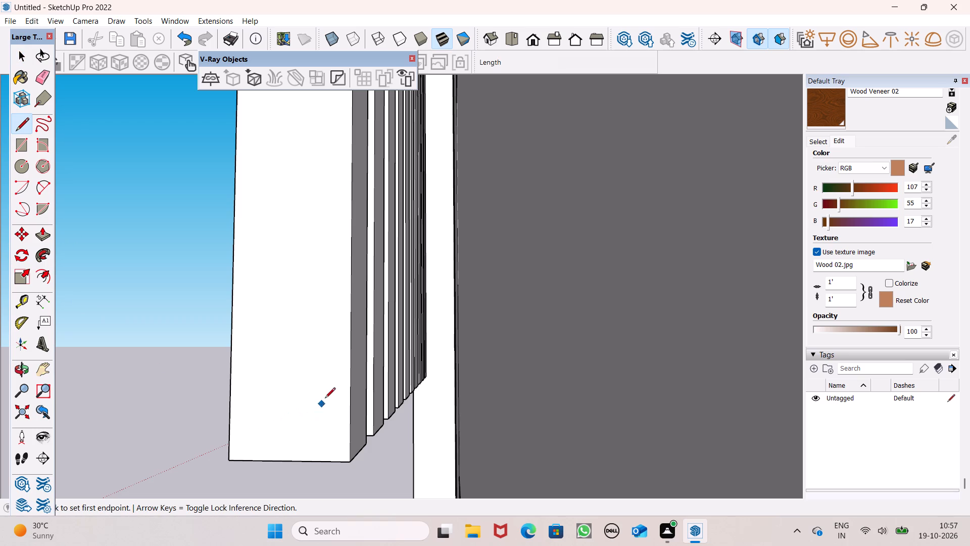
{"action": "left_click", "coordinate": [353, 350]}
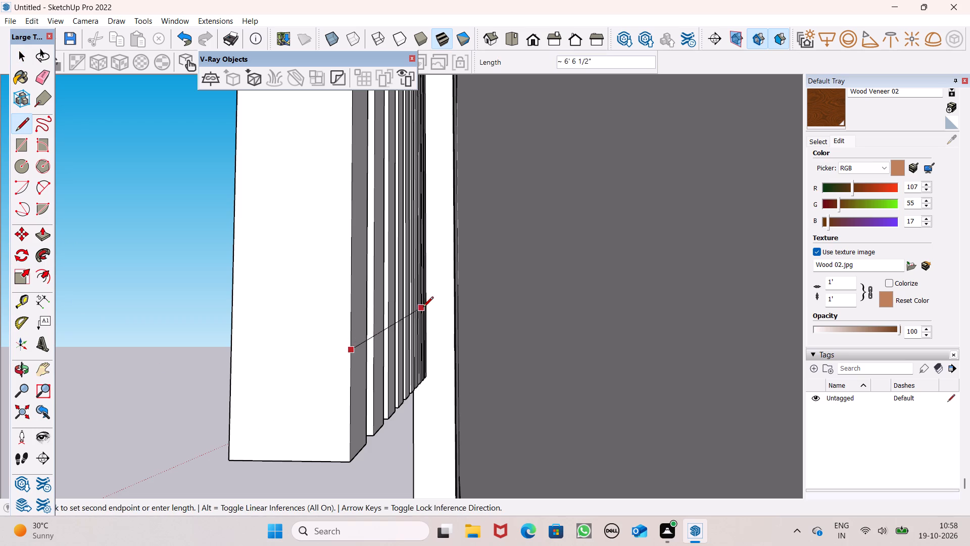
{"action": "middle_click_drag", "start_coordinate": [422, 293], "coordinate": [421, 288]}
{"action": "scroll", "coordinate": [418, 292], "scroll_direction": "up", "scroll_amount": 7}
{"action": "scroll", "coordinate": [427, 294], "scroll_direction": "down", "scroll_amount": 5}
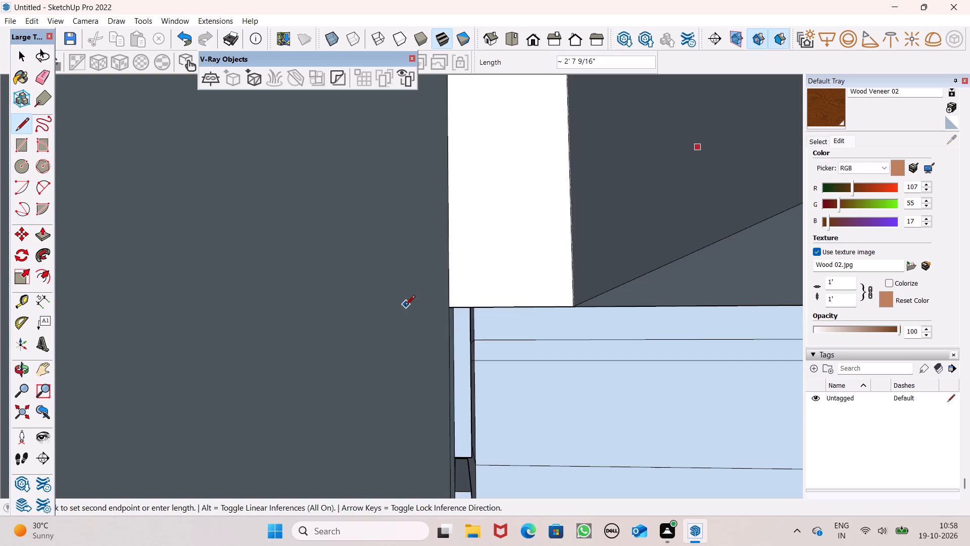
{"action": "scroll", "coordinate": [400, 304], "scroll_direction": "down", "scroll_amount": 6}
{"action": "middle_click_drag", "start_coordinate": [391, 311], "coordinate": [410, 325]}
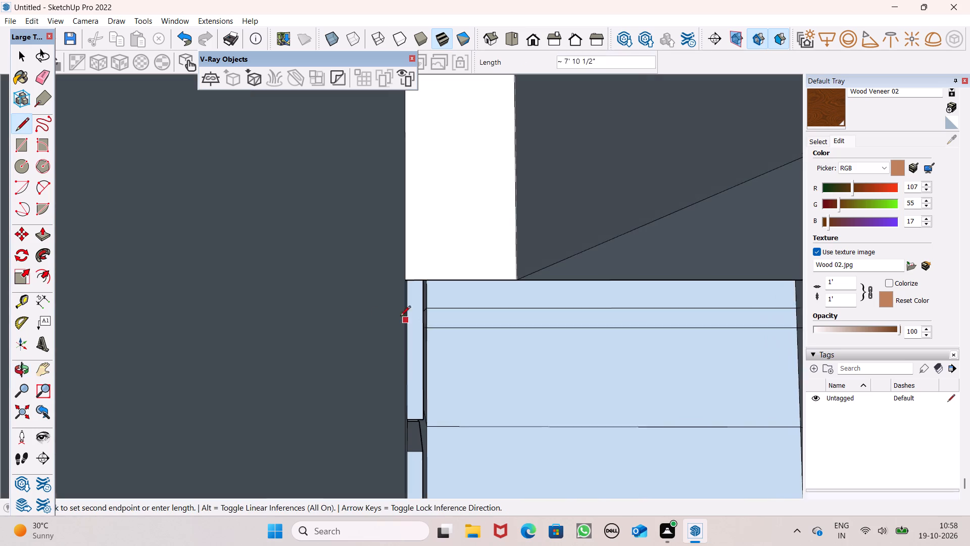
{"action": "middle_click_drag", "start_coordinate": [365, 320], "coordinate": [390, 327]}
{"action": "scroll", "coordinate": [281, 320], "scroll_direction": "up", "scroll_amount": 1}
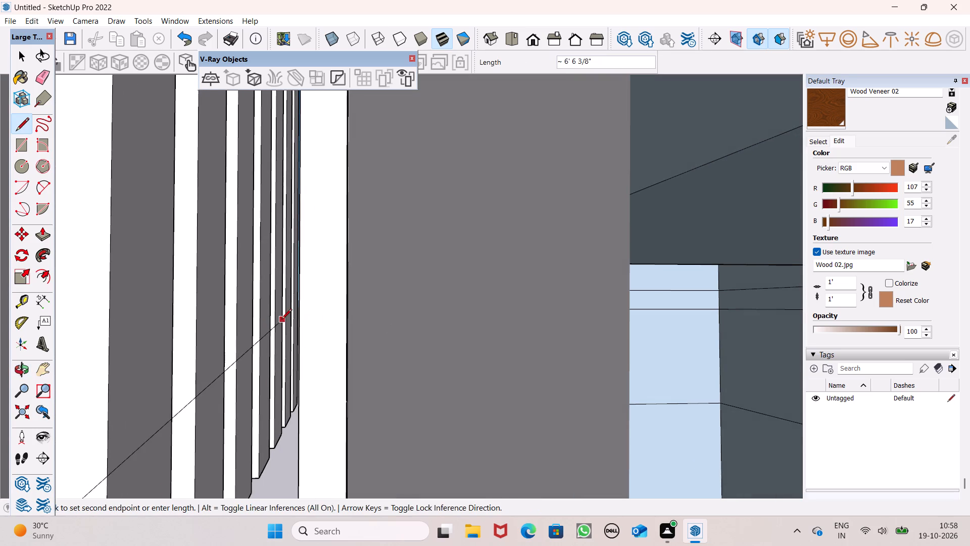
{"action": "scroll", "coordinate": [287, 326], "scroll_direction": "up", "scroll_amount": 13}
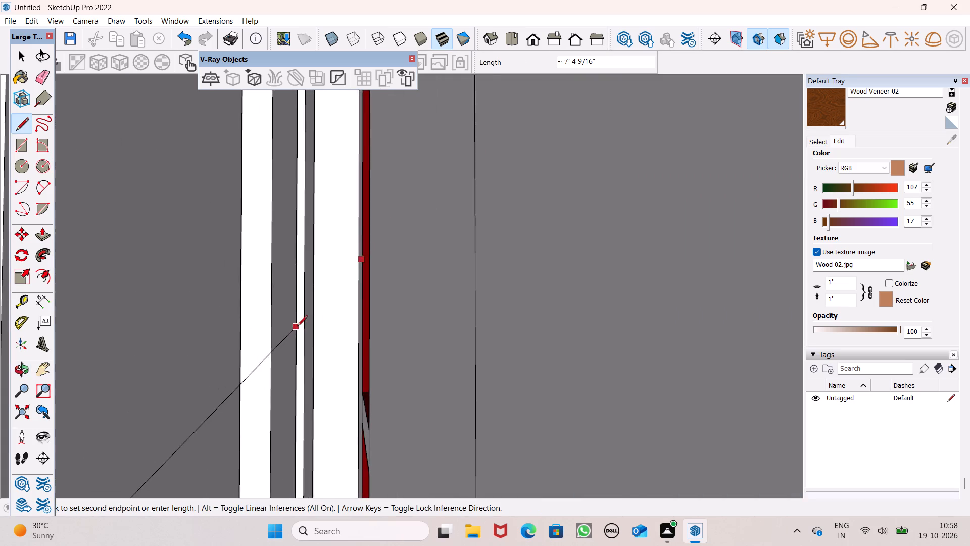
{"action": "scroll", "coordinate": [299, 327], "scroll_direction": "up", "scroll_amount": 7}
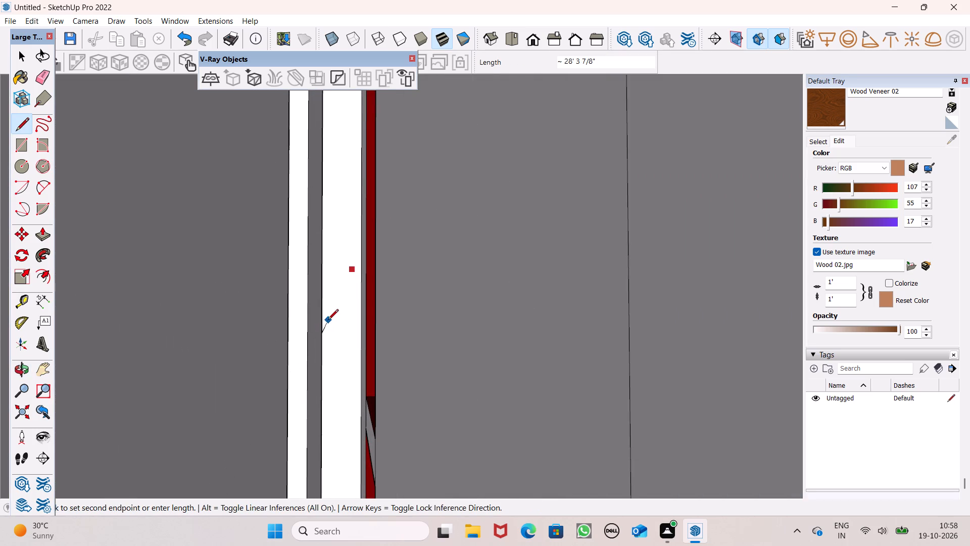
{"action": "scroll", "coordinate": [328, 321], "scroll_direction": "up", "scroll_amount": 3}
{"action": "scroll", "coordinate": [325, 326], "scroll_direction": "down", "scroll_amount": 7}
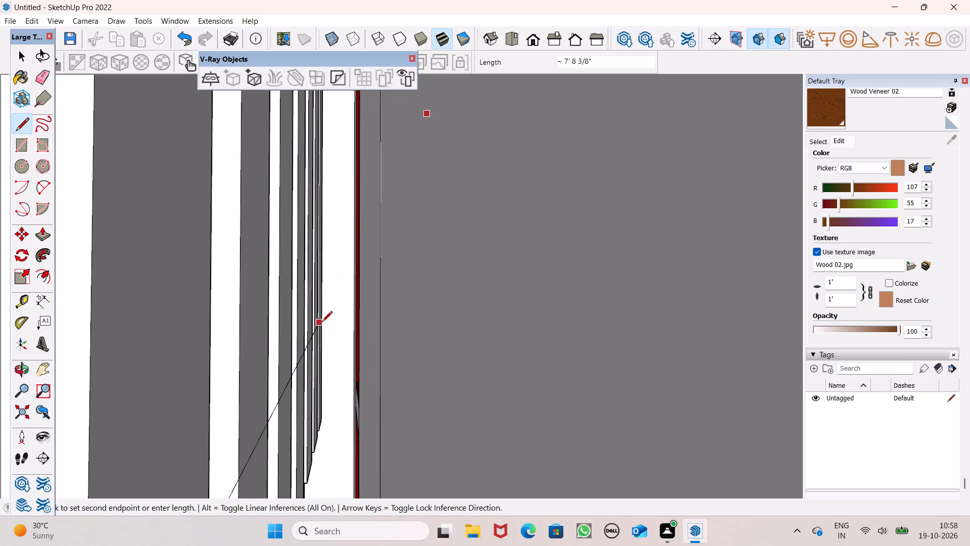
{"action": "scroll", "coordinate": [317, 318], "scroll_direction": "up", "scroll_amount": 12}
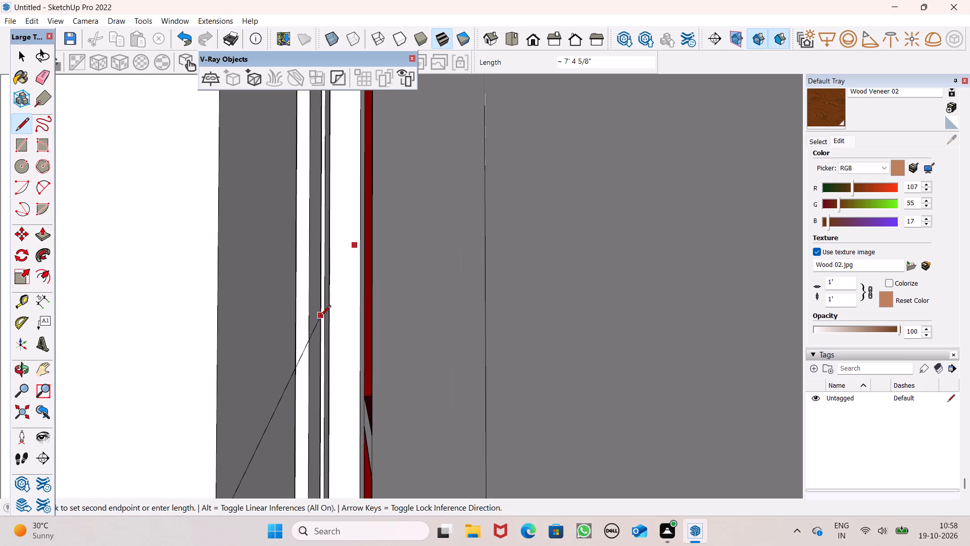
{"action": "scroll", "coordinate": [333, 328], "scroll_direction": "up", "scroll_amount": 1}
{"action": "middle_click_drag", "start_coordinate": [329, 328], "coordinate": [327, 329]}
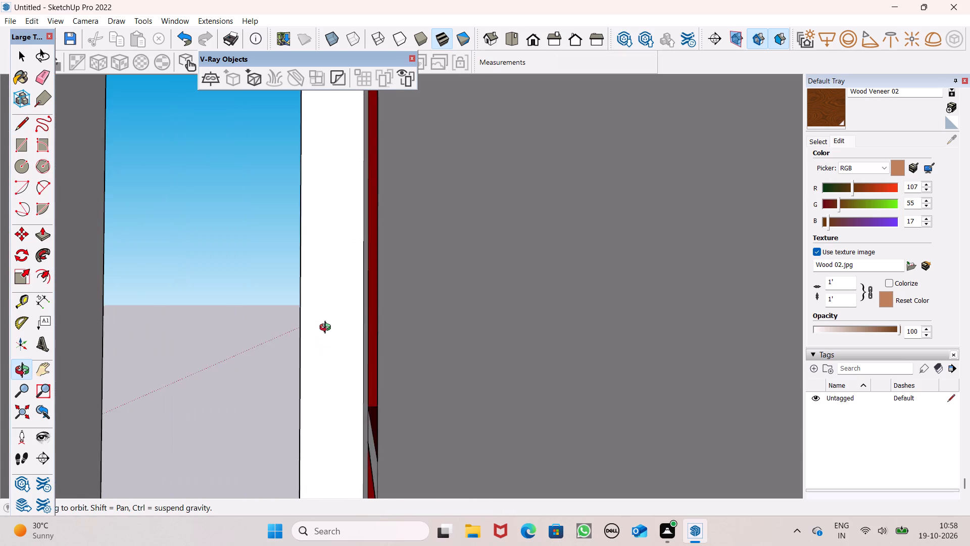
{"action": "middle_click_drag", "start_coordinate": [327, 329], "coordinate": [341, 341]}
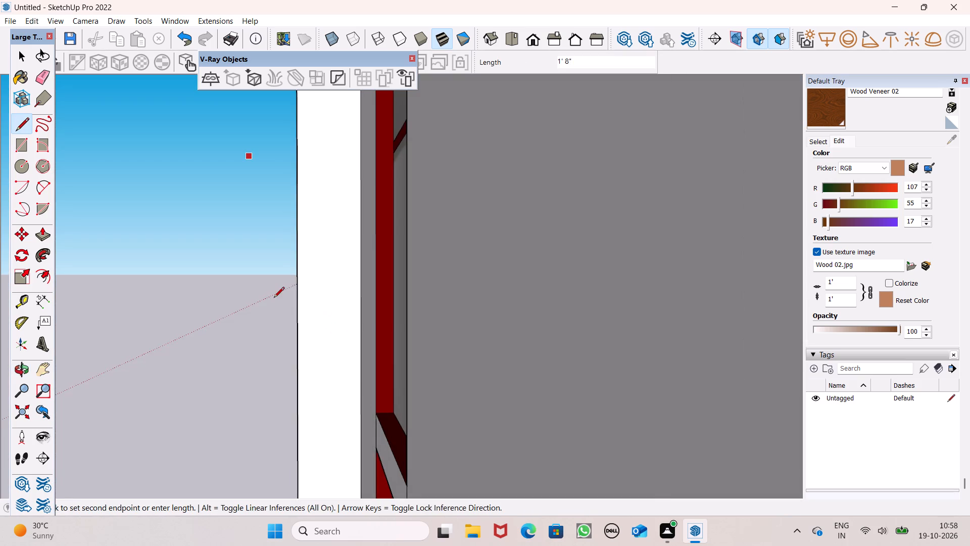
{"action": "scroll", "coordinate": [274, 298], "scroll_direction": "down", "scroll_amount": 12}
{"action": "left_click", "coordinate": [537, 44]}
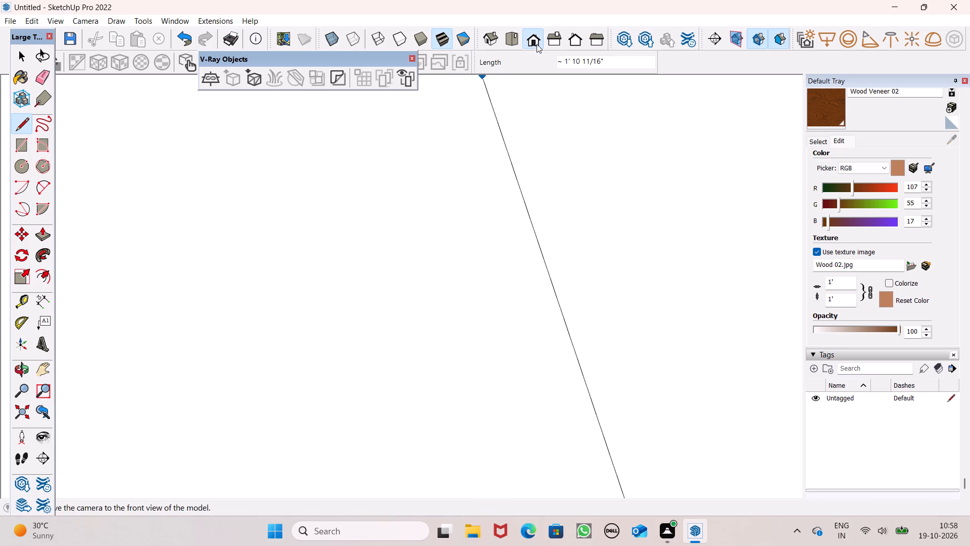
{"action": "scroll", "coordinate": [450, 161], "scroll_direction": "down", "scroll_amount": 6}
{"action": "scroll", "coordinate": [400, 258], "scroll_direction": "down", "scroll_amount": 9}
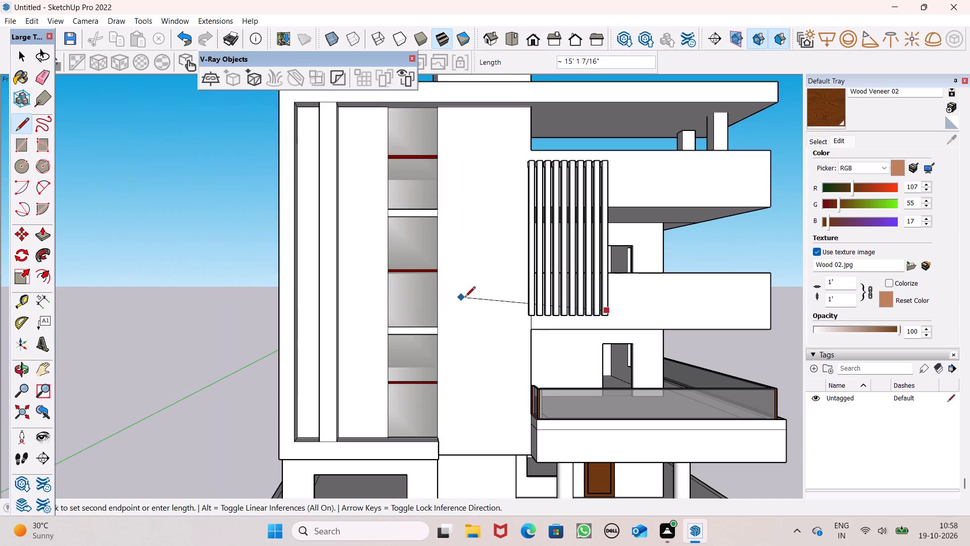
{"action": "scroll", "coordinate": [538, 302], "scroll_direction": "up", "scroll_amount": 7}
{"action": "middle_click_drag", "start_coordinate": [538, 316], "coordinate": [570, 346]}
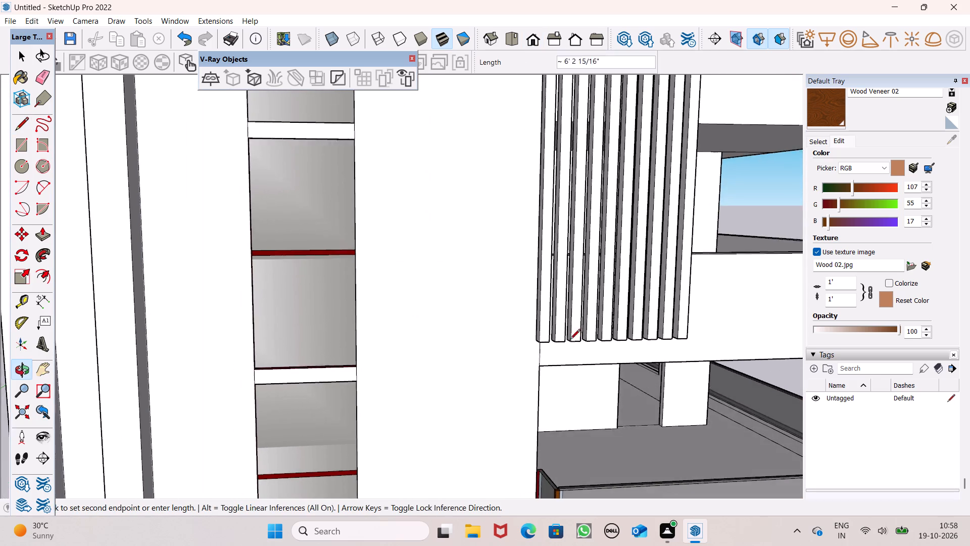
{"action": "scroll", "coordinate": [554, 329], "scroll_direction": "up", "scroll_amount": 12}
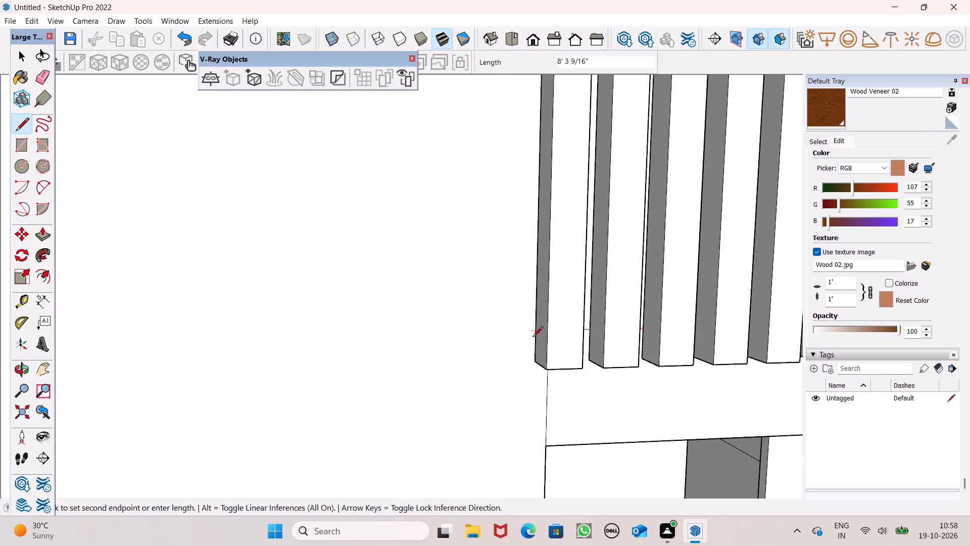
{"action": "left_click", "coordinate": [535, 336]}
{"action": "scroll", "coordinate": [429, 314], "scroll_direction": "down", "scroll_amount": 6}
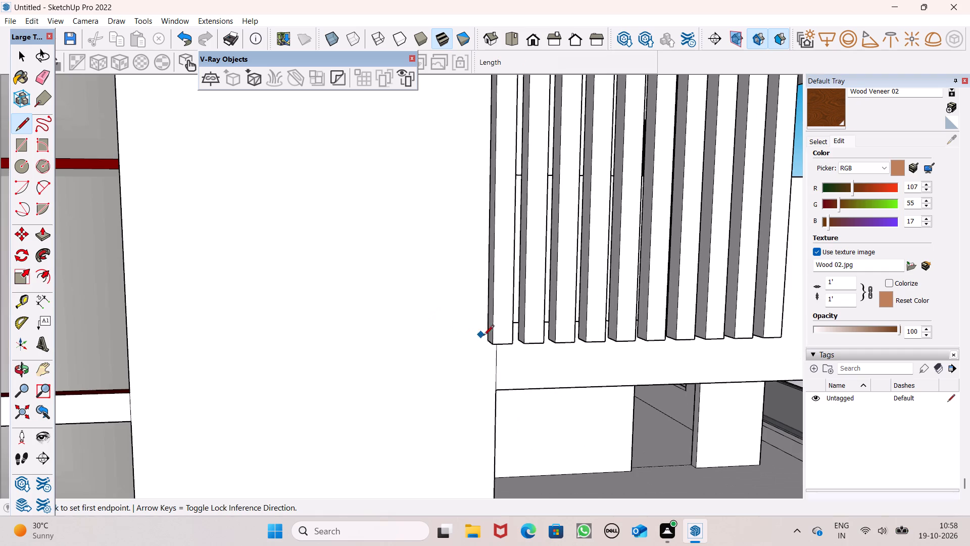
{"action": "key", "text": "space"}
Examine the new line across the slats and their gap to the balcony parapet from the front, side and above.
{"action": "scroll", "coordinate": [499, 333], "scroll_direction": "down", "scroll_amount": 4}
{"action": "middle_click_drag", "start_coordinate": [530, 336], "coordinate": [338, 331]}
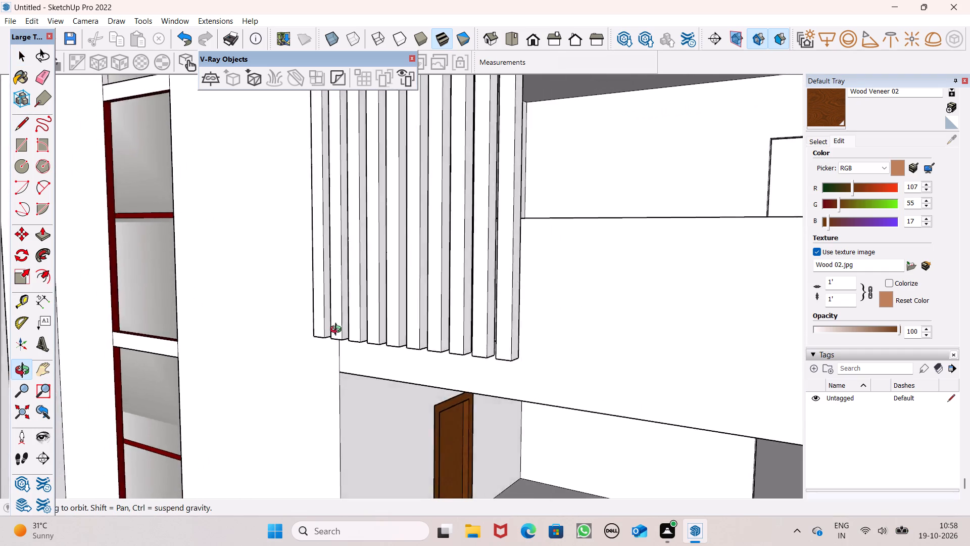
{"action": "middle_click_drag", "start_coordinate": [338, 331], "coordinate": [499, 322]}
{"action": "scroll", "coordinate": [497, 322], "scroll_direction": "up", "scroll_amount": 13}
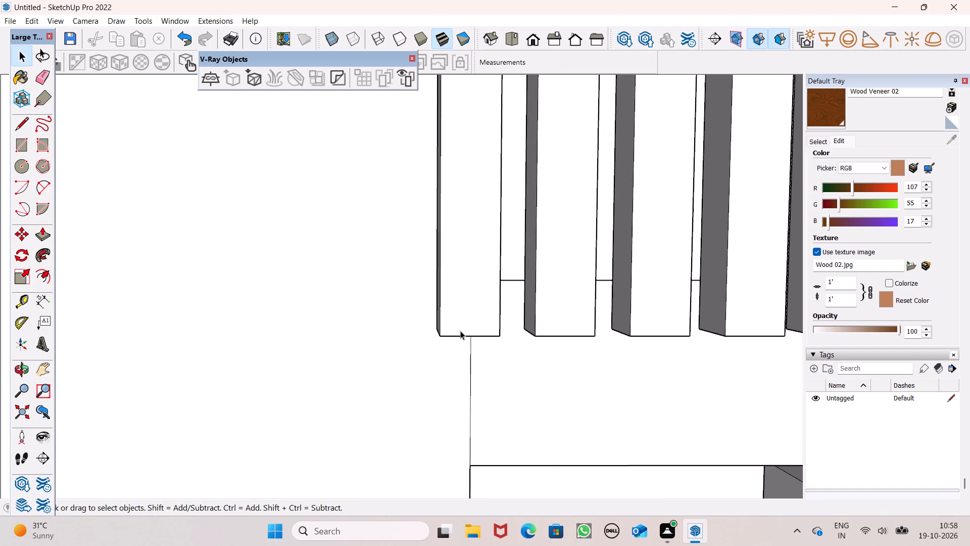
{"action": "middle_click_drag", "start_coordinate": [459, 332], "coordinate": [785, 335]}
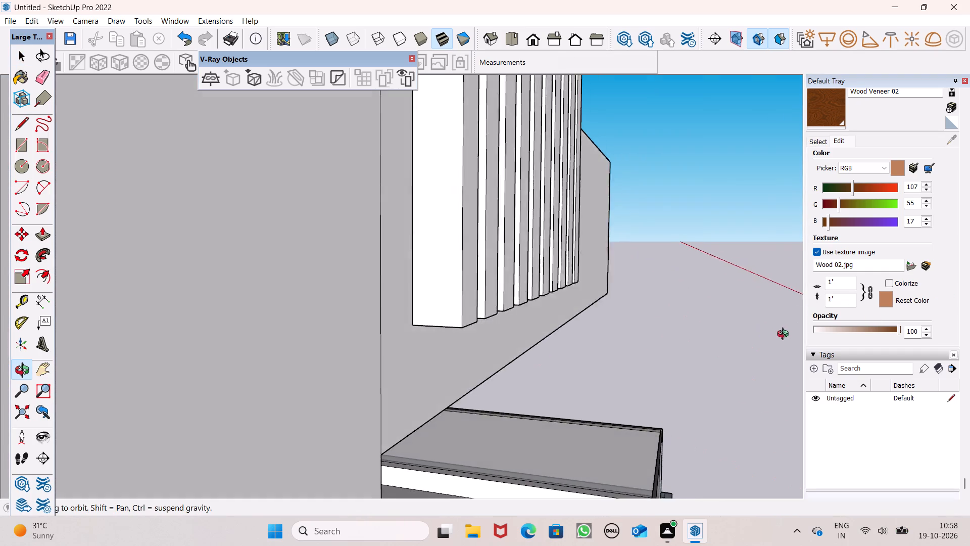
{"action": "middle_click_drag", "start_coordinate": [785, 335], "coordinate": [789, 335]}
{"action": "scroll", "coordinate": [552, 337], "scroll_direction": "up", "scroll_amount": 6}
{"action": "scroll", "coordinate": [383, 300], "scroll_direction": "down", "scroll_amount": 8}
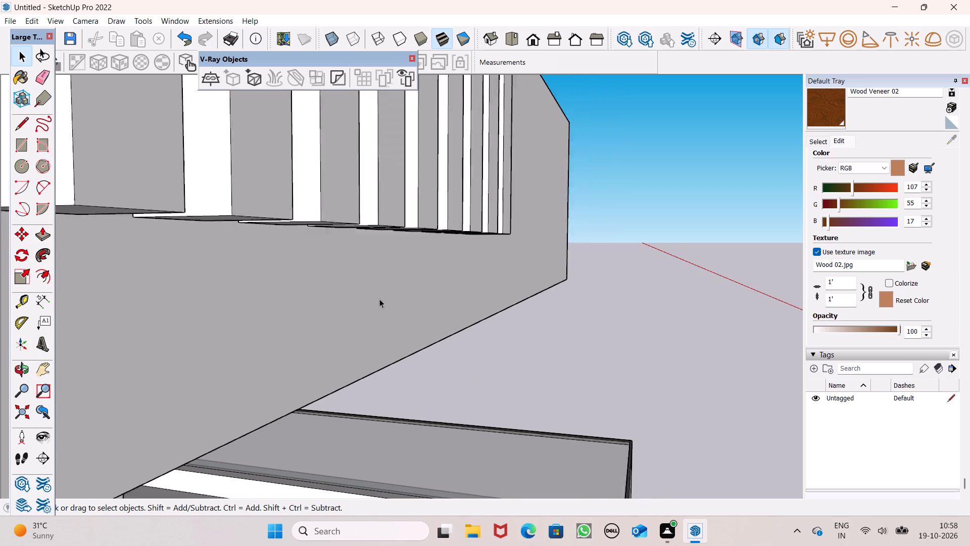
{"action": "scroll", "coordinate": [379, 299], "scroll_direction": "down", "scroll_amount": 2}
{"action": "middle_click_drag", "start_coordinate": [365, 299], "coordinate": [486, 352]}
{"action": "scroll", "coordinate": [486, 352], "scroll_direction": "up", "scroll_amount": 1}
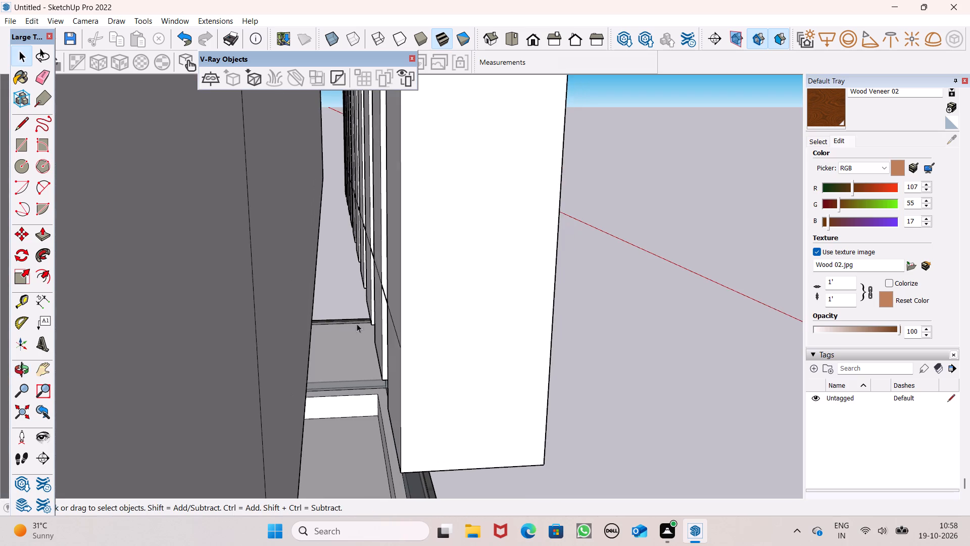
{"action": "scroll", "coordinate": [350, 324], "scroll_direction": "up", "scroll_amount": 5}
{"action": "scroll", "coordinate": [349, 326], "scroll_direction": "down", "scroll_amount": 5}
{"action": "middle_click_drag", "start_coordinate": [419, 342], "coordinate": [464, 365]}
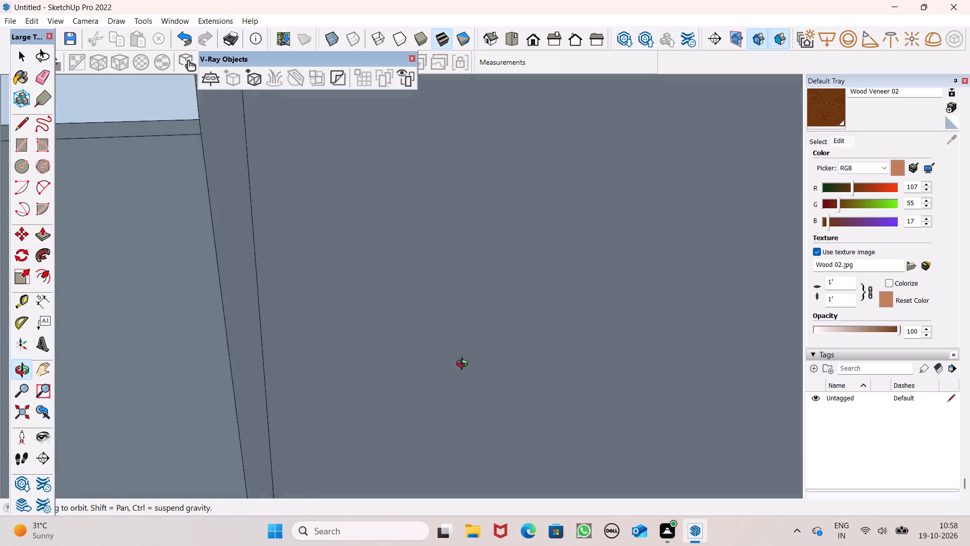
{"action": "middle_click_drag", "start_coordinate": [464, 365], "coordinate": [50, 327]}
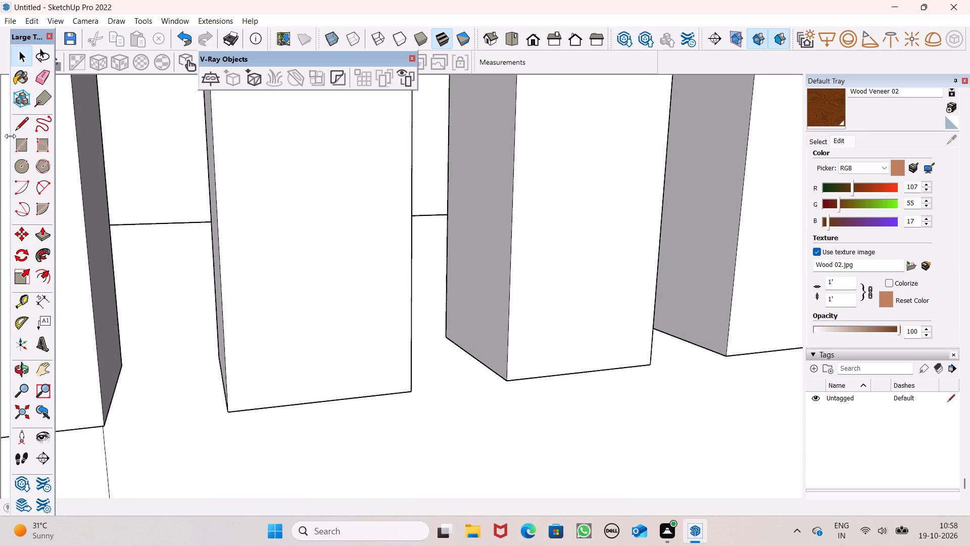
Erase the line segments crossing the gaps between the first five slats, just above their lower ends.
{"action": "left_click", "coordinate": [37, 76]}
{"action": "left_click_drag", "start_coordinate": [174, 217], "coordinate": [174, 239]}
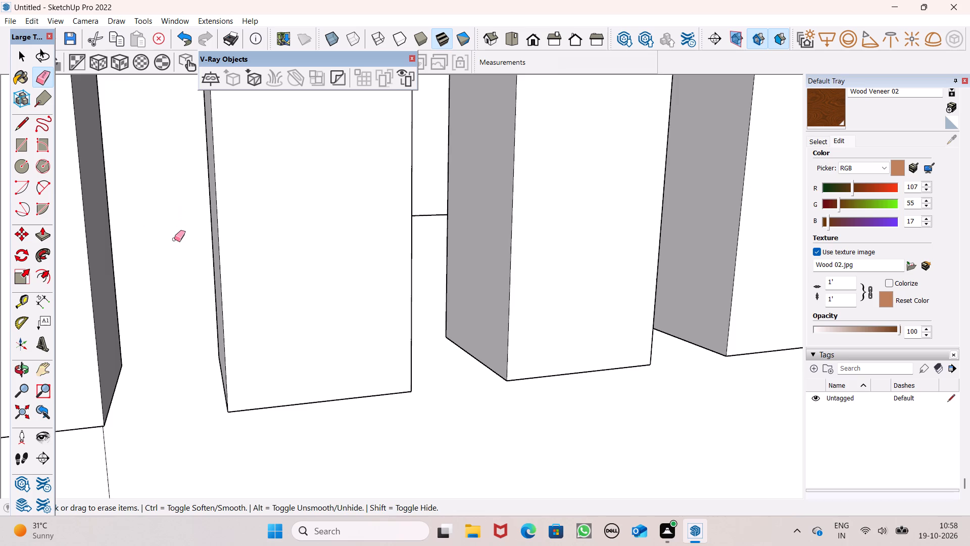
{"action": "scroll", "coordinate": [193, 234], "scroll_direction": "down", "scroll_amount": 4}
{"action": "middle_click_drag", "start_coordinate": [278, 282], "coordinate": [224, 299]}
{"action": "double_click", "coordinate": [319, 225]}
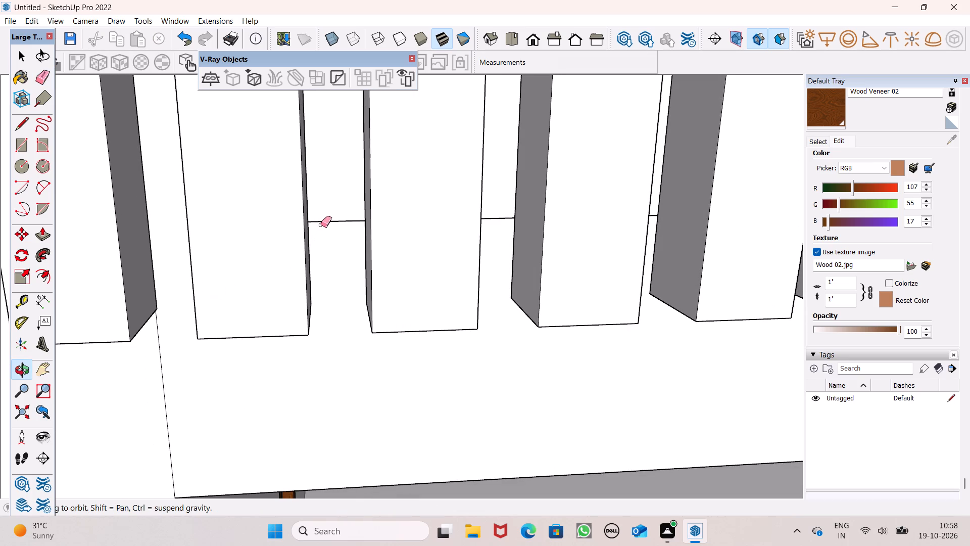
{"action": "left_click_drag", "start_coordinate": [321, 217], "coordinate": [322, 232]}
{"action": "scroll", "coordinate": [184, 214], "scroll_direction": "down", "scroll_amount": 4}
{"action": "middle_click_drag", "start_coordinate": [271, 234], "coordinate": [238, 246]}
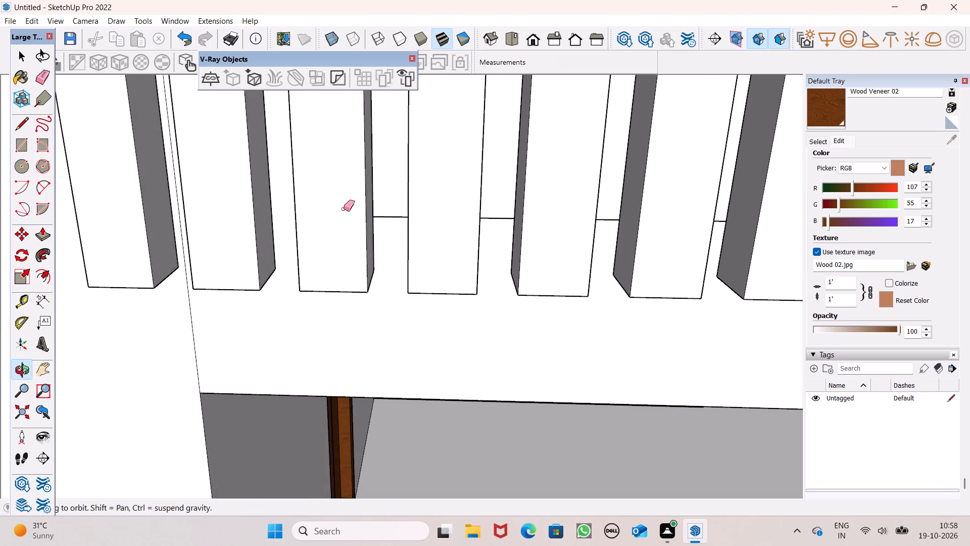
{"action": "scroll", "coordinate": [374, 216], "scroll_direction": "up", "scroll_amount": 3}
{"action": "left_click", "coordinate": [394, 219]}
{"action": "left_click_drag", "start_coordinate": [395, 214], "coordinate": [395, 219]}
{"action": "left_click_drag", "start_coordinate": [550, 209], "coordinate": [551, 214]}
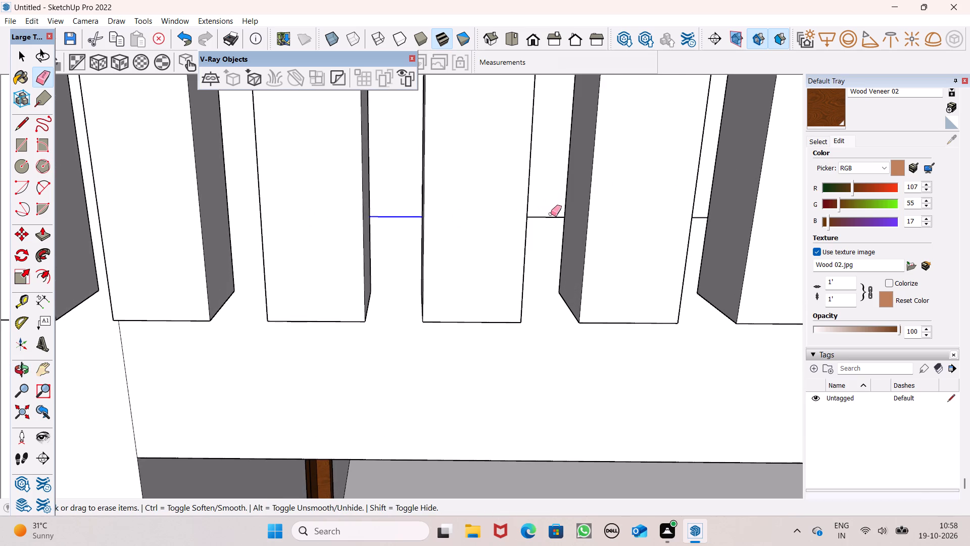
{"action": "left_click_drag", "start_coordinate": [551, 214], "coordinate": [551, 216]}
{"action": "scroll", "coordinate": [250, 199], "scroll_direction": "down", "scroll_amount": 5}
{"action": "scroll", "coordinate": [437, 229], "scroll_direction": "up", "scroll_amount": 5}
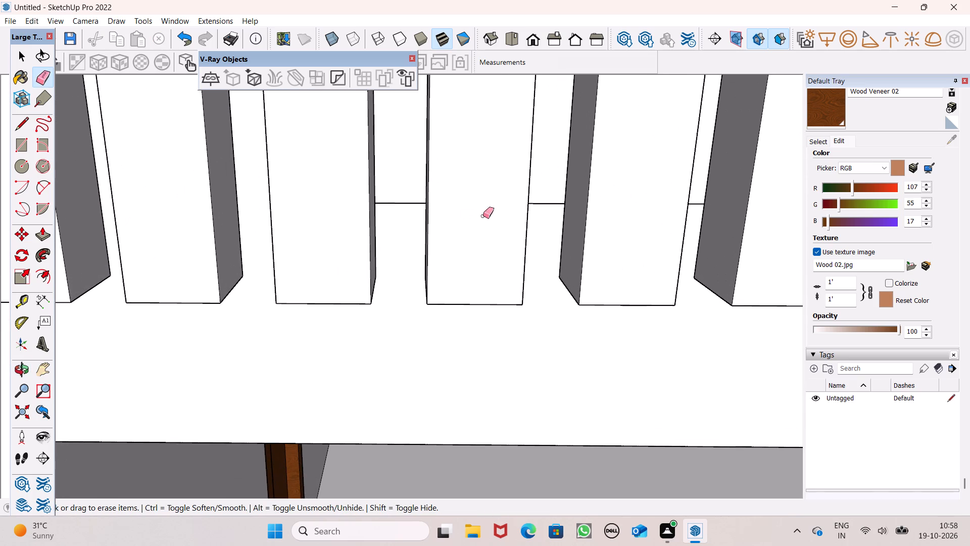
{"action": "left_click_drag", "start_coordinate": [556, 200], "coordinate": [553, 207]}
{"action": "left_click", "coordinate": [387, 202]}
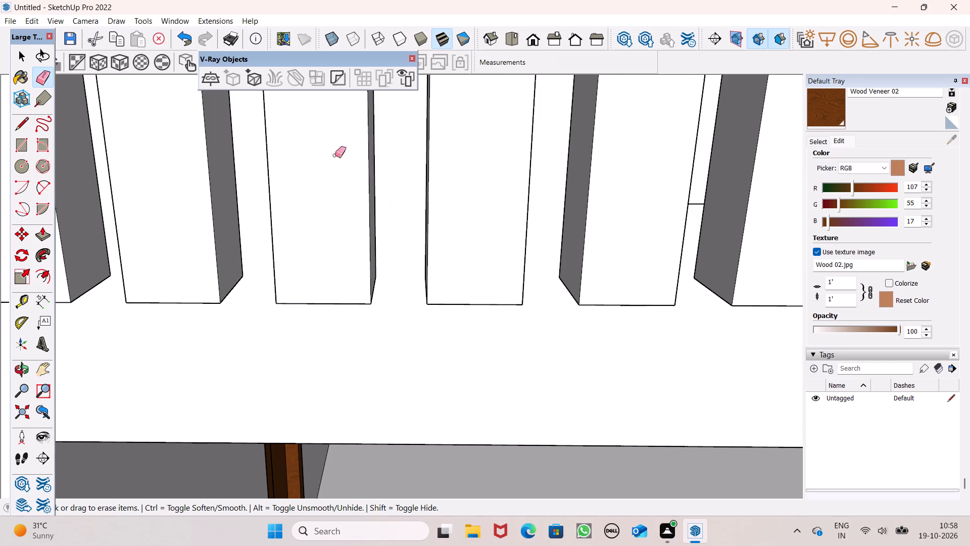
Examine the slats' lower ends and their clearance from the parapet from the side and from above the terrace.
{"action": "scroll", "coordinate": [232, 140], "scroll_direction": "down", "scroll_amount": 7}
{"action": "middle_click_drag", "start_coordinate": [341, 193], "coordinate": [59, 138]}
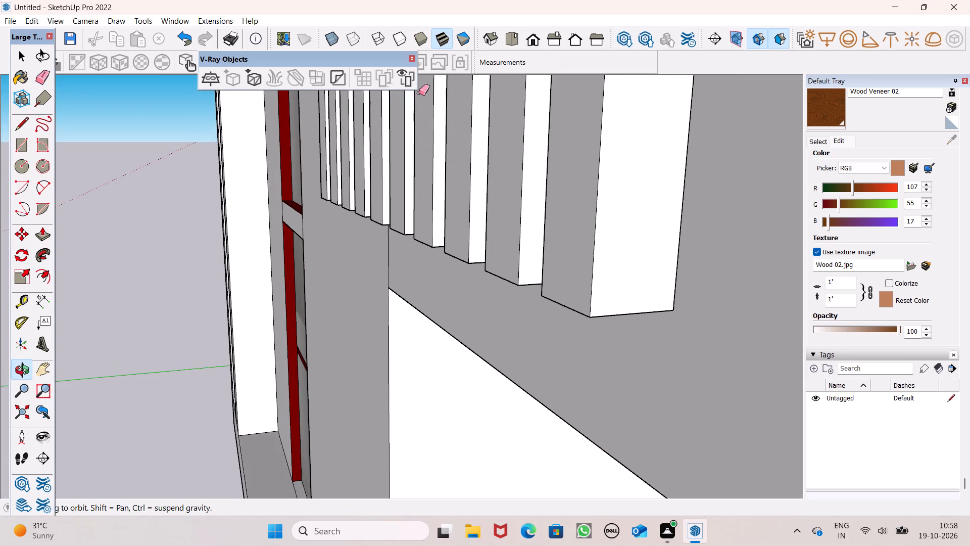
{"action": "scroll", "coordinate": [443, 90], "scroll_direction": "down", "scroll_amount": 4}
{"action": "middle_click_drag", "start_coordinate": [476, 170], "coordinate": [386, 215]}
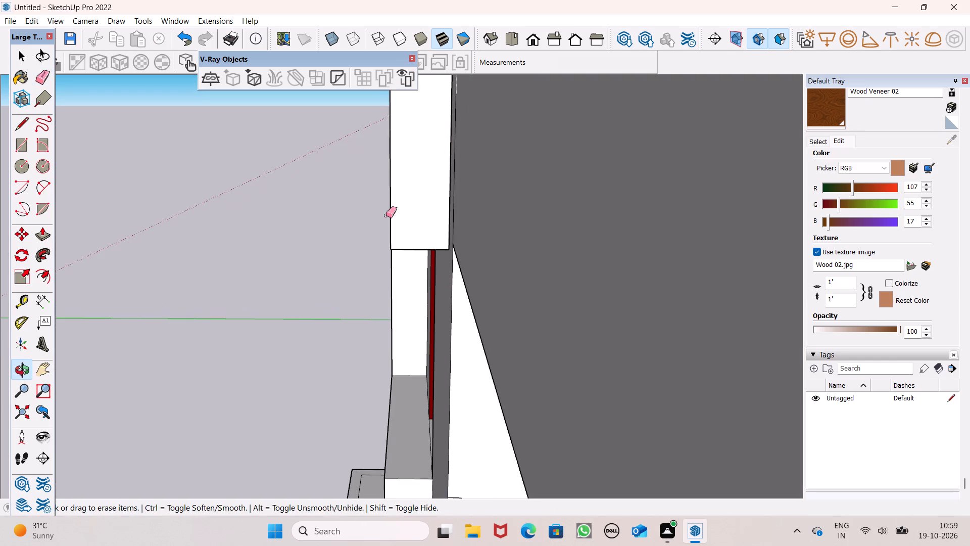
{"action": "middle_click_drag", "start_coordinate": [386, 215], "coordinate": [337, 215]}
{"action": "scroll", "coordinate": [437, 211], "scroll_direction": "up", "scroll_amount": 6}
{"action": "middle_click_drag", "start_coordinate": [494, 206], "coordinate": [477, 231]}
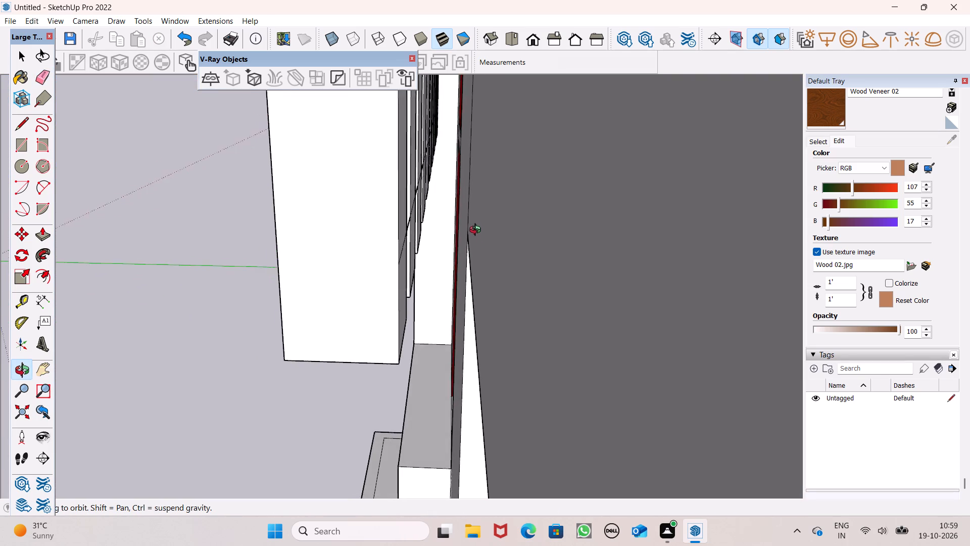
{"action": "middle_click_drag", "start_coordinate": [477, 231], "coordinate": [624, 228]}
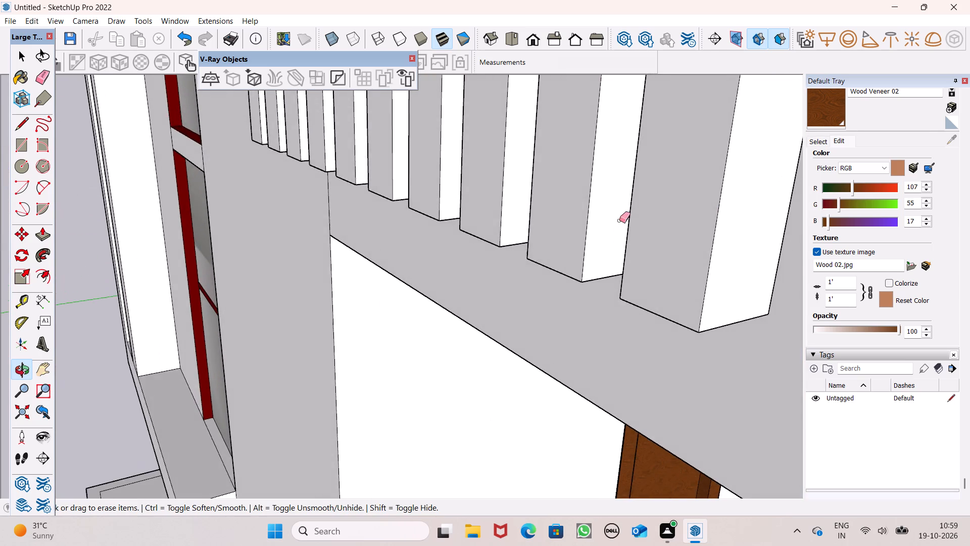
{"action": "scroll", "coordinate": [467, 167], "scroll_direction": "down", "scroll_amount": 4}
{"action": "scroll", "coordinate": [449, 92], "scroll_direction": "down", "scroll_amount": 5}
{"action": "middle_click_drag", "start_coordinate": [472, 184], "coordinate": [603, 195]}
{"action": "scroll", "coordinate": [592, 207], "scroll_direction": "down", "scroll_amount": 5}
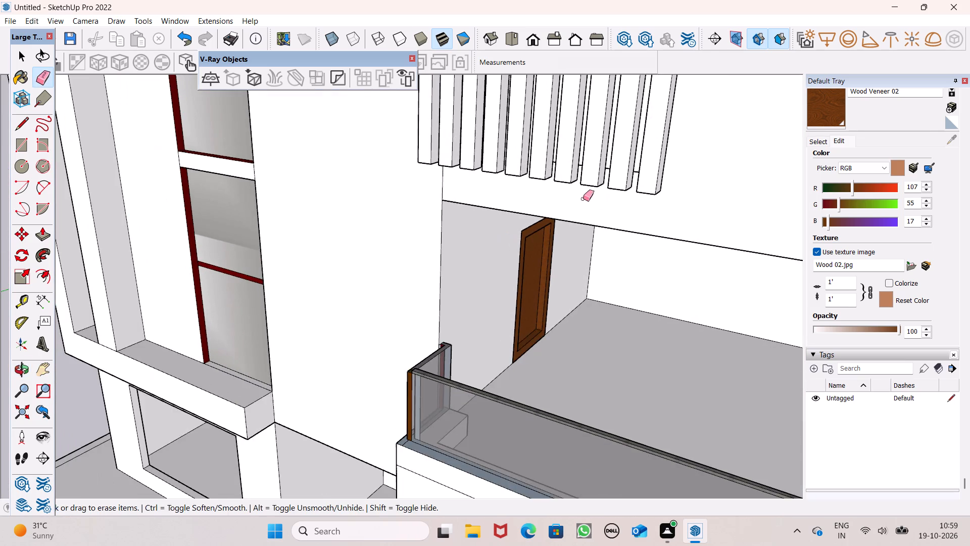
Erase the remaining line segments crossing the gaps between the last five slats, just above their lower ends.
{"action": "middle_click_drag", "start_coordinate": [572, 186], "coordinate": [647, 227]}
{"action": "scroll", "coordinate": [655, 225], "scroll_direction": "up", "scroll_amount": 1}
{"action": "middle_click_drag", "start_coordinate": [655, 225], "coordinate": [663, 221]}
{"action": "scroll", "coordinate": [605, 174], "scroll_direction": "up", "scroll_amount": 14}
{"action": "left_click", "coordinate": [611, 185]}
{"action": "scroll", "coordinate": [399, 223], "scroll_direction": "down", "scroll_amount": 7}
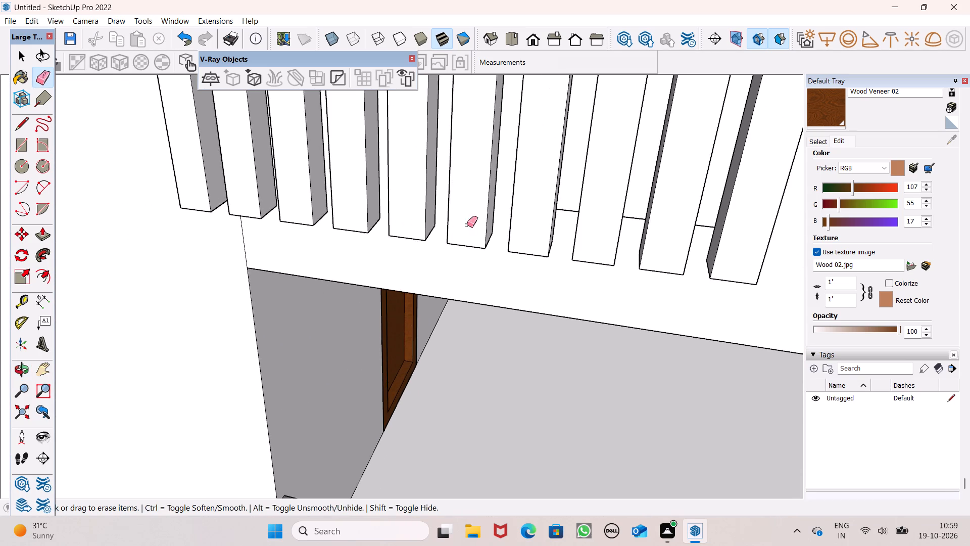
{"action": "scroll", "coordinate": [560, 221], "scroll_direction": "up", "scroll_amount": 5}
{"action": "left_click_drag", "start_coordinate": [558, 198], "coordinate": [555, 209]}
{"action": "scroll", "coordinate": [518, 202], "scroll_direction": "down", "scroll_amount": 5}
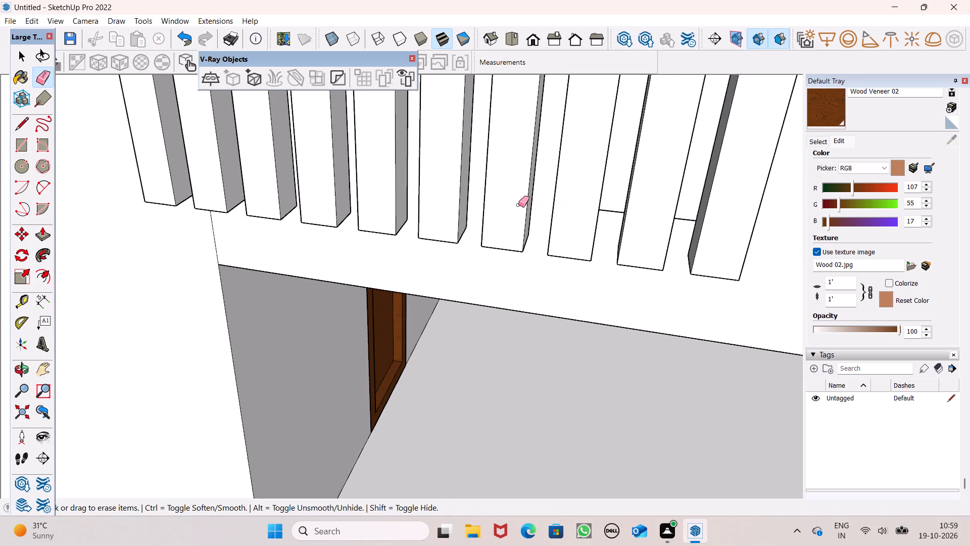
{"action": "scroll", "coordinate": [519, 209], "scroll_direction": "down", "scroll_amount": 3}
{"action": "scroll", "coordinate": [641, 227], "scroll_direction": "up", "scroll_amount": 5}
{"action": "left_click", "coordinate": [642, 213]}
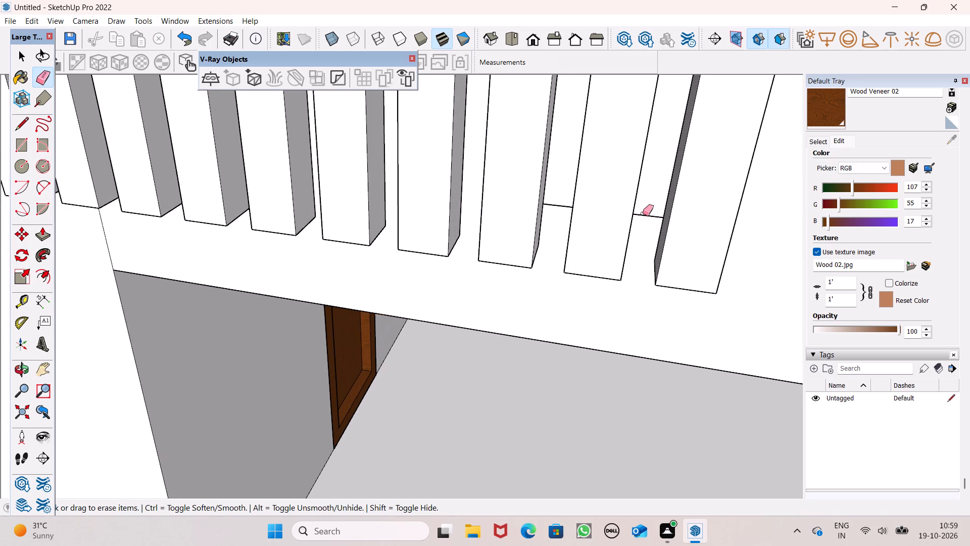
{"action": "left_click", "coordinate": [553, 209]}
{"action": "left_click", "coordinate": [552, 203]}
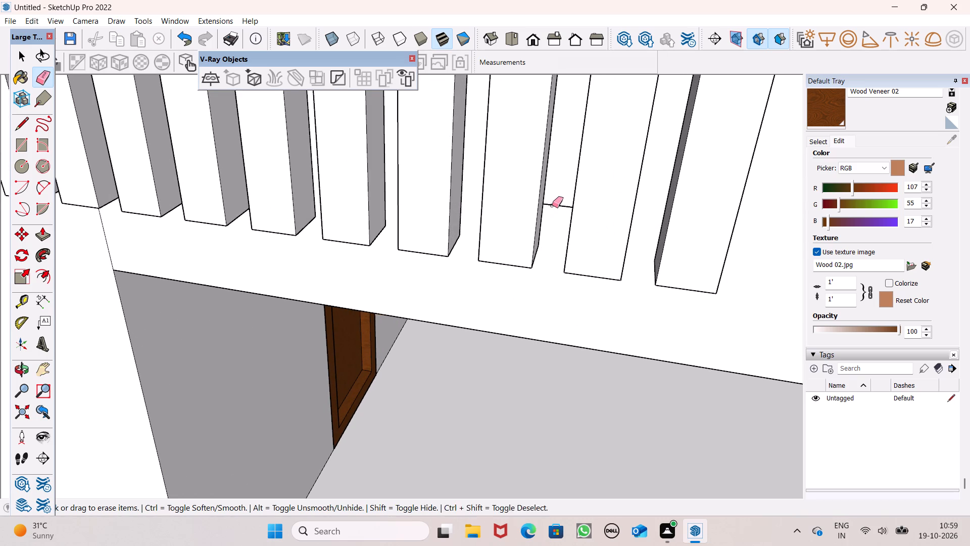
Examine the slats' lower ends and back faces, and their gap to the building wall, from the side and above the balcony.
{"action": "scroll", "coordinate": [489, 183], "scroll_direction": "down", "scroll_amount": 8}
{"action": "middle_click_drag", "start_coordinate": [609, 212], "coordinate": [453, 218]}
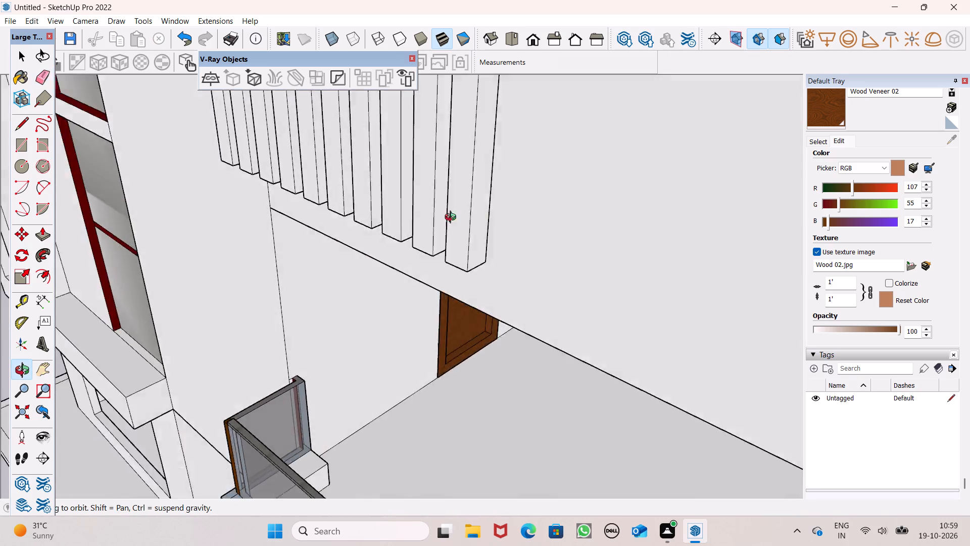
{"action": "middle_click_drag", "start_coordinate": [453, 218], "coordinate": [265, 176]}
{"action": "scroll", "coordinate": [355, 199], "scroll_direction": "up", "scroll_amount": 1}
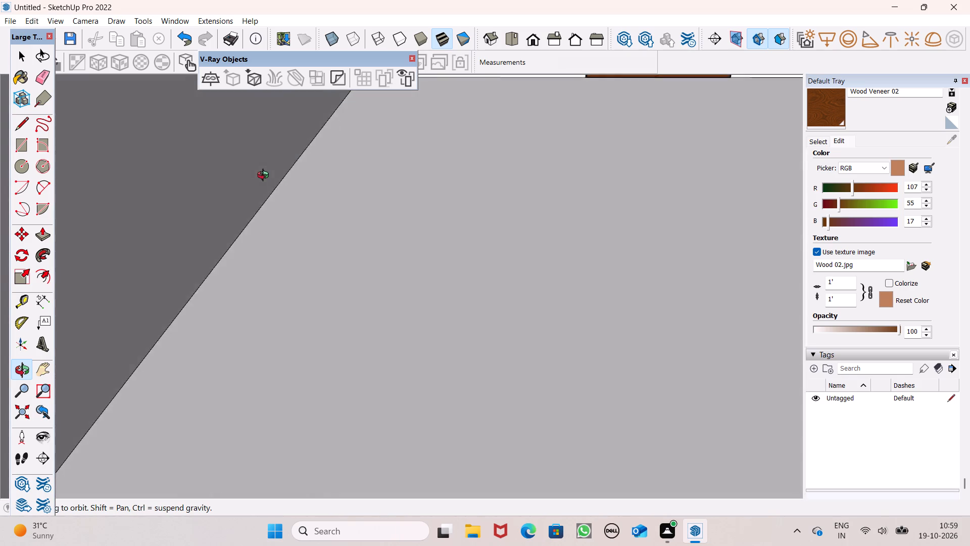
{"action": "middle_click_drag", "start_coordinate": [265, 176], "coordinate": [303, 171]}
{"action": "scroll", "coordinate": [288, 185], "scroll_direction": "up", "scroll_amount": 1}
{"action": "middle_click_drag", "start_coordinate": [287, 185], "coordinate": [340, 174]}
{"action": "scroll", "coordinate": [215, 163], "scroll_direction": "up", "scroll_amount": 7}
{"action": "scroll", "coordinate": [133, 206], "scroll_direction": "up", "scroll_amount": 4}
{"action": "middle_click_drag", "start_coordinate": [186, 214], "coordinate": [166, 223]}
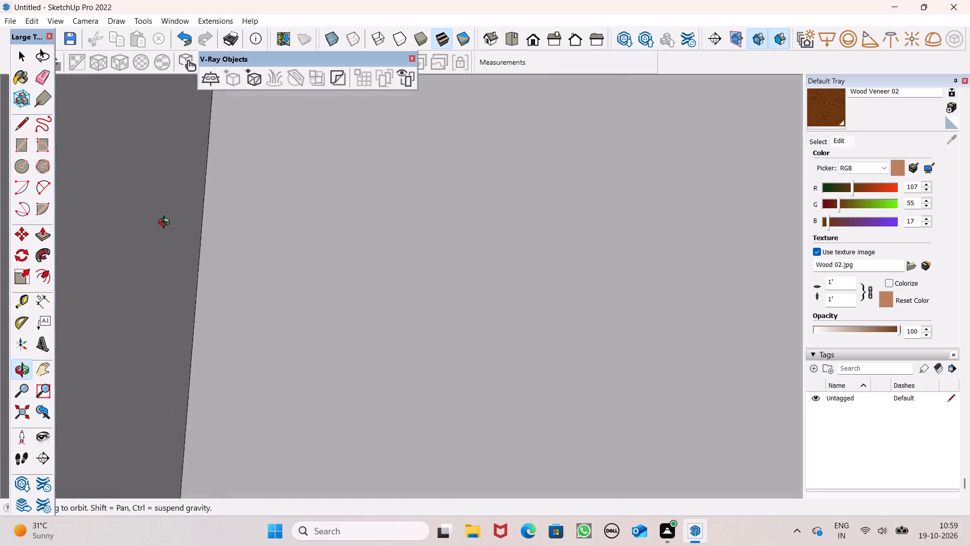
{"action": "middle_click_drag", "start_coordinate": [166, 223], "coordinate": [487, 298]}
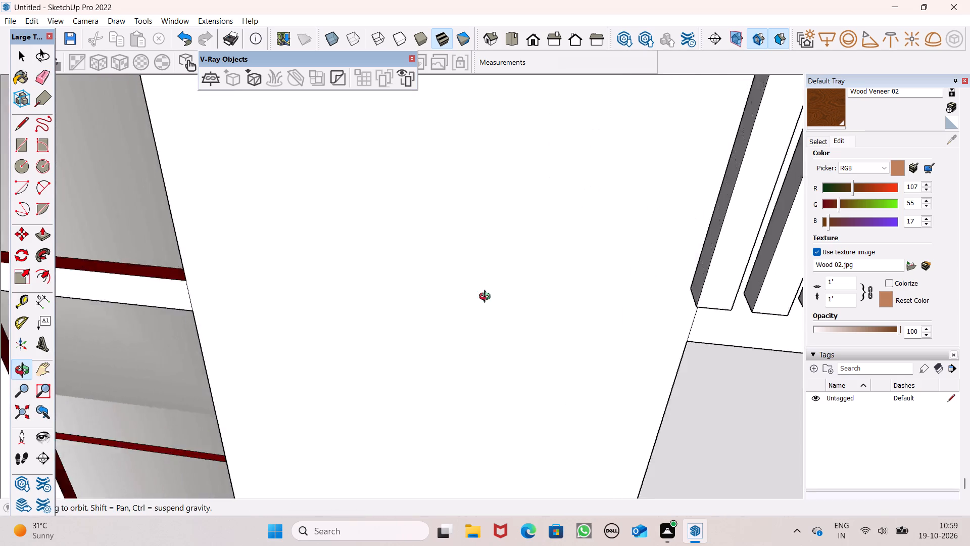
{"action": "middle_click_drag", "start_coordinate": [487, 298], "coordinate": [605, 312]}
{"action": "scroll", "coordinate": [387, 221], "scroll_direction": "down", "scroll_amount": 15}
{"action": "middle_click_drag", "start_coordinate": [410, 247], "coordinate": [549, 303]}
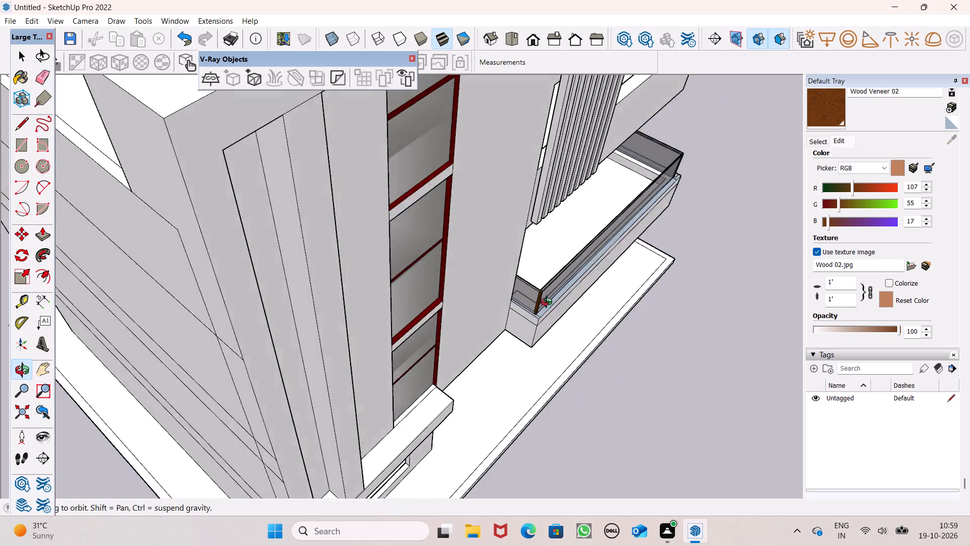
{"action": "middle_click_drag", "start_coordinate": [549, 303], "coordinate": [622, 241]}
{"action": "scroll", "coordinate": [517, 172], "scroll_direction": "up", "scroll_amount": 15}
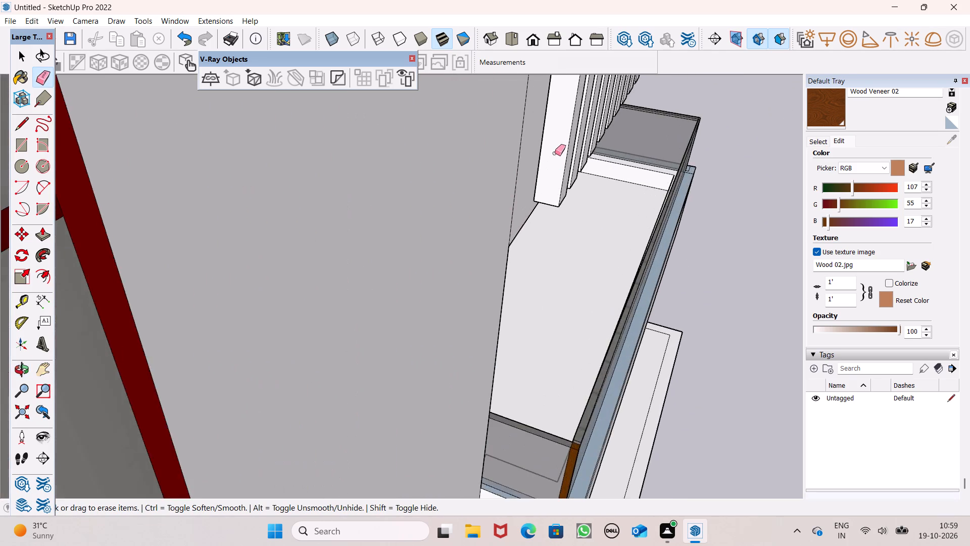
{"action": "scroll", "coordinate": [542, 157], "scroll_direction": "up", "scroll_amount": 7}
{"action": "middle_click_drag", "start_coordinate": [575, 249], "coordinate": [621, 241]}
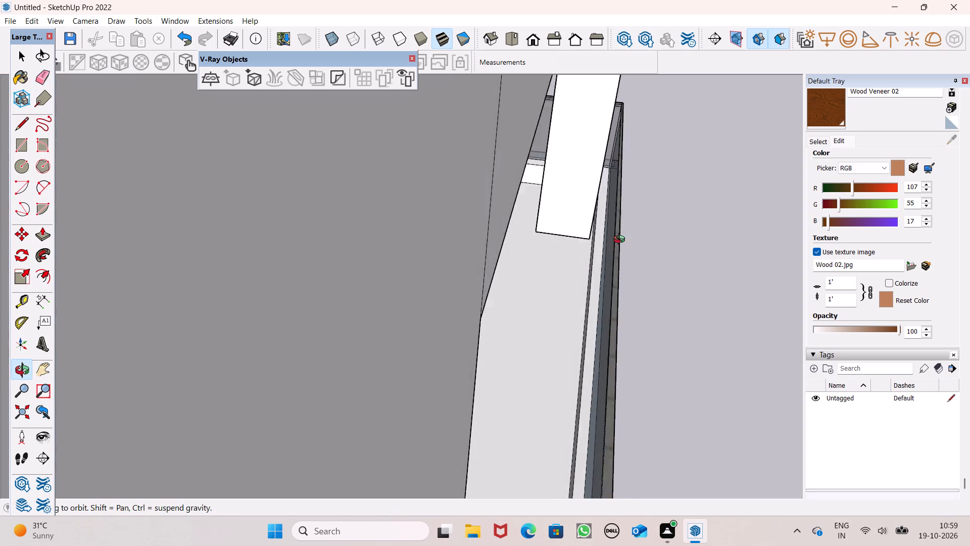
{"action": "middle_click_drag", "start_coordinate": [621, 241], "coordinate": [634, 218]}
{"action": "scroll", "coordinate": [635, 222], "scroll_direction": "up", "scroll_amount": 1}
{"action": "scroll", "coordinate": [555, 177], "scroll_direction": "up", "scroll_amount": 1}
{"action": "middle_click_drag", "start_coordinate": [451, 164], "coordinate": [518, 111]}
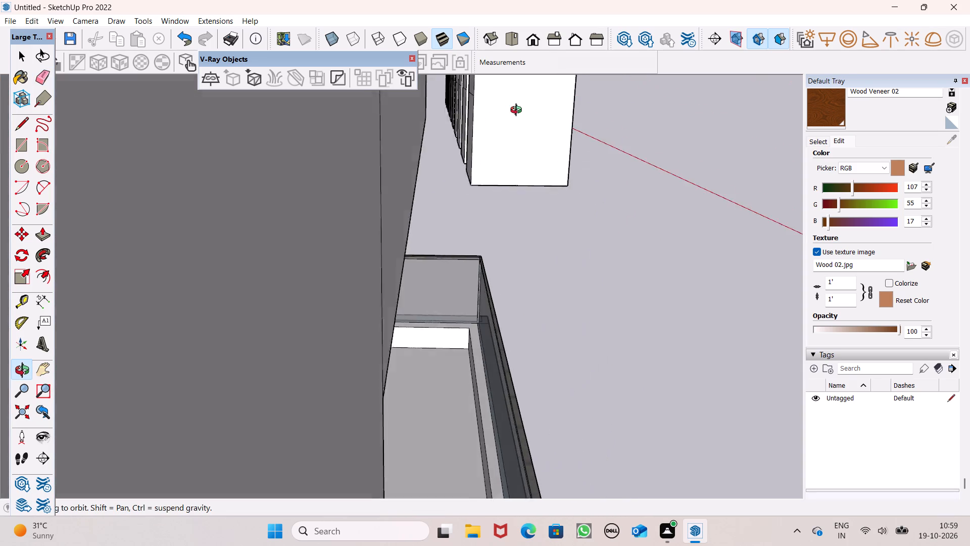
{"action": "middle_click_drag", "start_coordinate": [518, 111], "coordinate": [508, 164]}
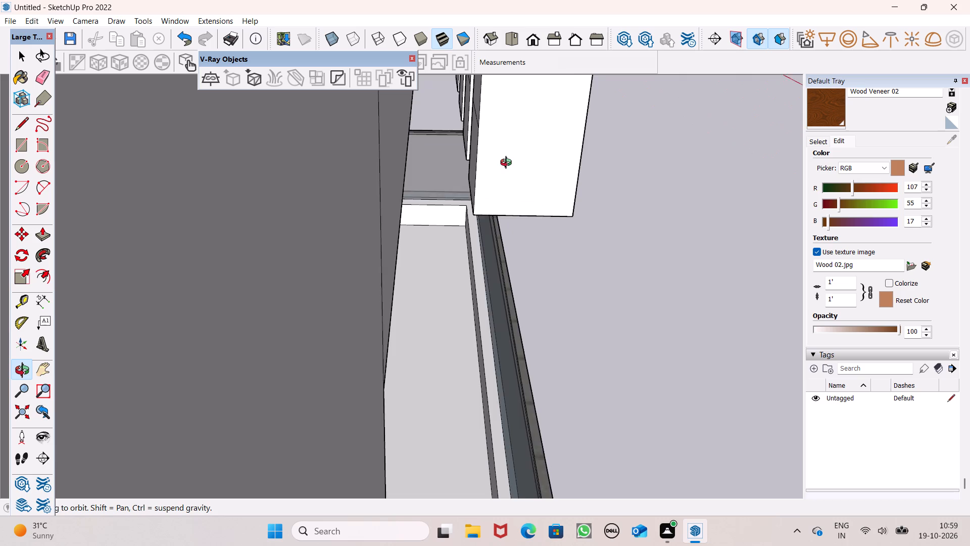
{"action": "middle_click_drag", "start_coordinate": [508, 164], "coordinate": [521, 158]}
{"action": "scroll", "coordinate": [466, 139], "scroll_direction": "up", "scroll_amount": 4}
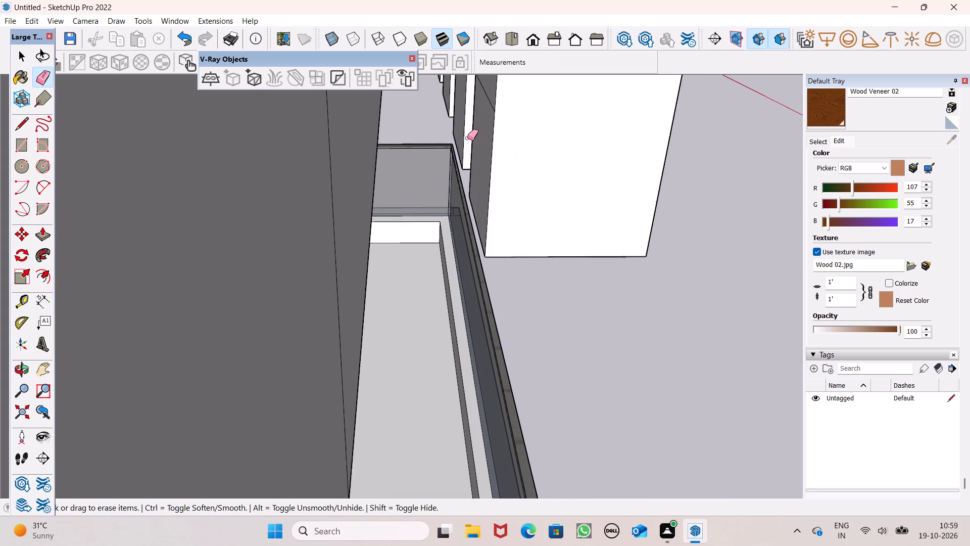
{"action": "scroll", "coordinate": [467, 138], "scroll_direction": "up", "scroll_amount": 3}
{"action": "middle_click_drag", "start_coordinate": [498, 144], "coordinate": [499, 116]}
{"action": "scroll", "coordinate": [496, 164], "scroll_direction": "down", "scroll_amount": 2}
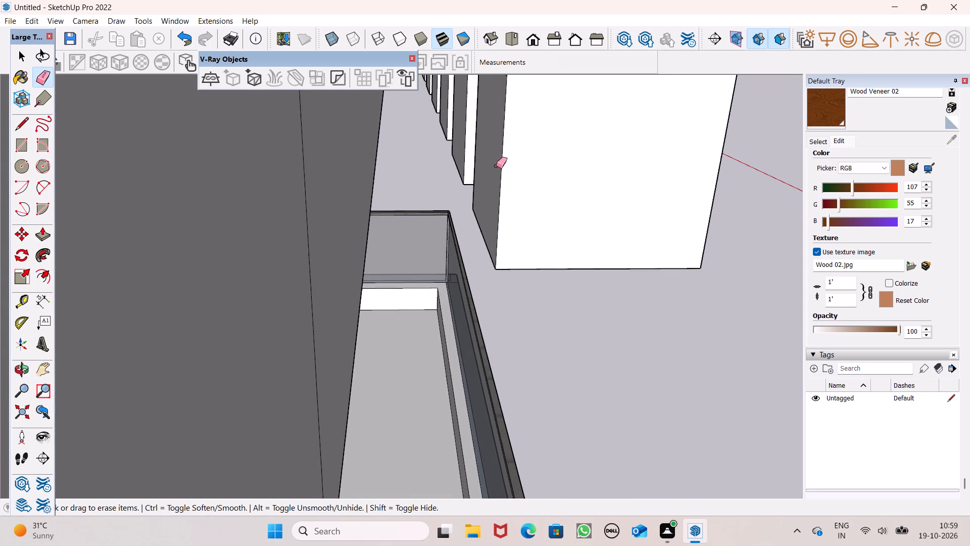
{"action": "scroll", "coordinate": [496, 166], "scroll_direction": "down", "scroll_amount": 8}
{"action": "middle_click_drag", "start_coordinate": [531, 168], "coordinate": [473, 178]}
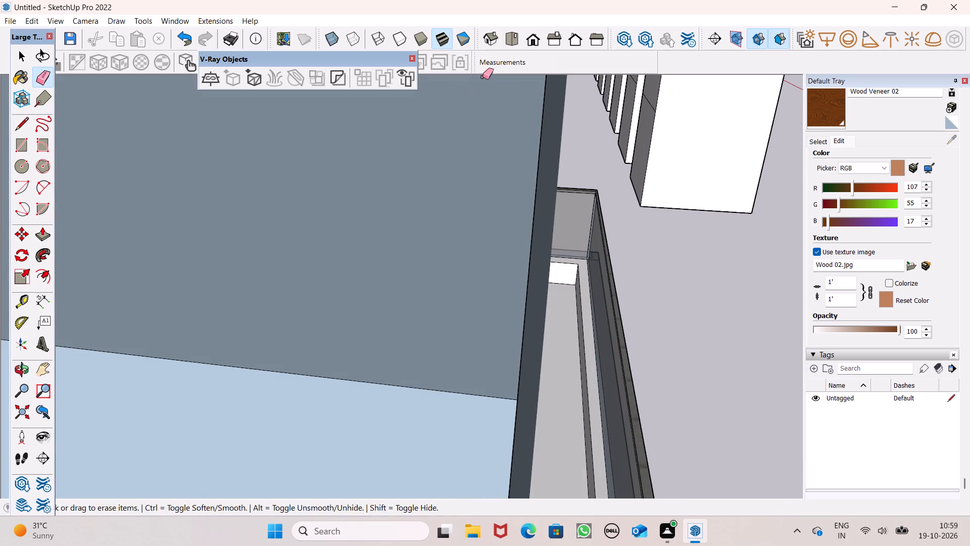
Switch to the front view, and examine the lower end of the slat nearest the window tower from the side.
{"action": "left_click", "coordinate": [528, 46]}
{"action": "scroll", "coordinate": [384, 232], "scroll_direction": "down", "scroll_amount": 5}
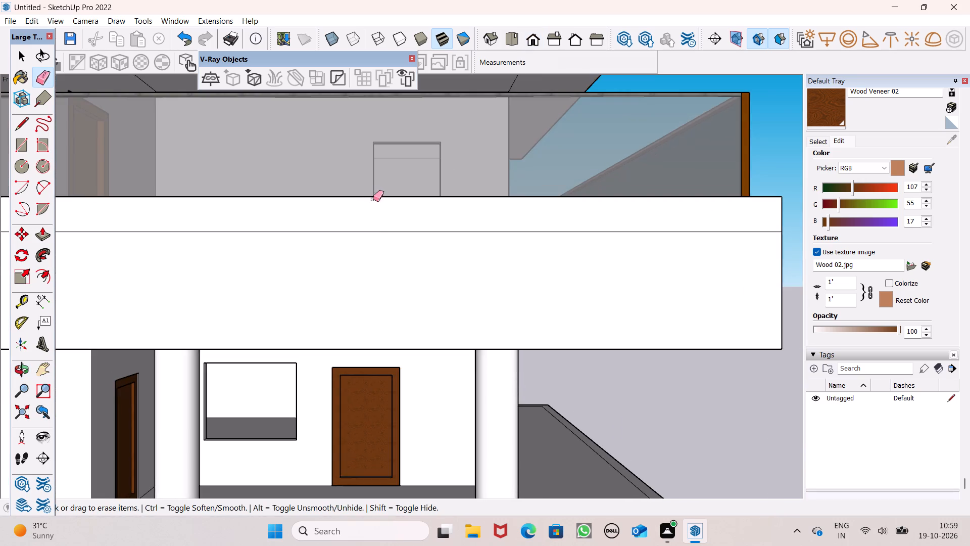
{"action": "scroll", "coordinate": [373, 223], "scroll_direction": "down", "scroll_amount": 11}
{"action": "middle_click_drag", "start_coordinate": [251, 283], "coordinate": [593, 414]}
{"action": "middle_click_drag", "start_coordinate": [593, 414], "coordinate": [598, 414]}
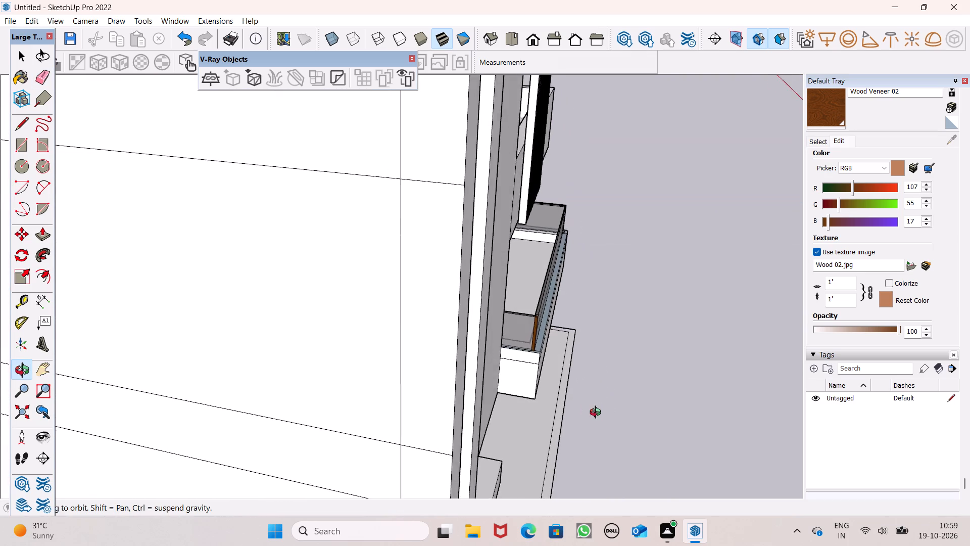
{"action": "middle_click_drag", "start_coordinate": [598, 414], "coordinate": [599, 404]}
{"action": "scroll", "coordinate": [568, 289], "scroll_direction": "up", "scroll_amount": 6}
{"action": "scroll", "coordinate": [472, 286], "scroll_direction": "down", "scroll_amount": 5}
{"action": "scroll", "coordinate": [481, 185], "scroll_direction": "up", "scroll_amount": 4}
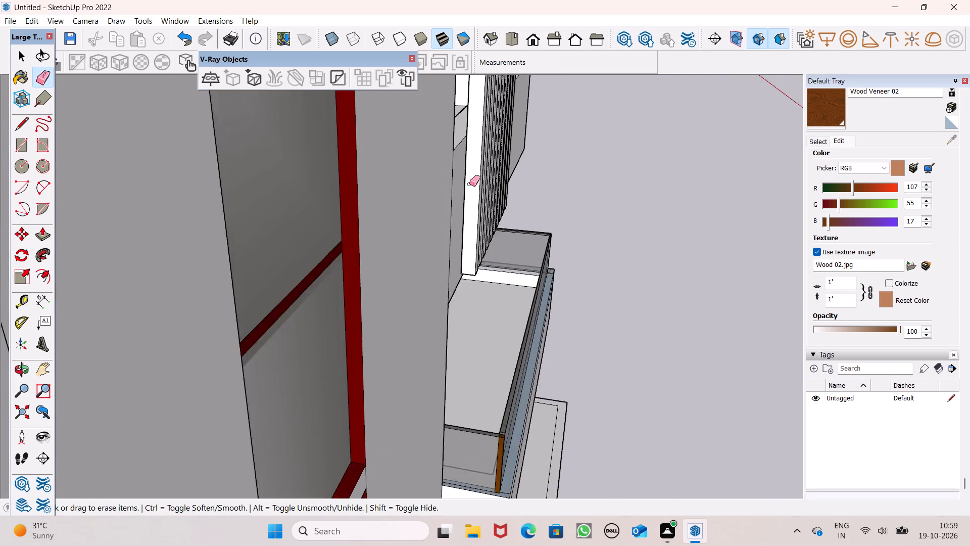
{"action": "scroll", "coordinate": [469, 184], "scroll_direction": "up", "scroll_amount": 11}
{"action": "middle_click_drag", "start_coordinate": [500, 325], "coordinate": [544, 303]}
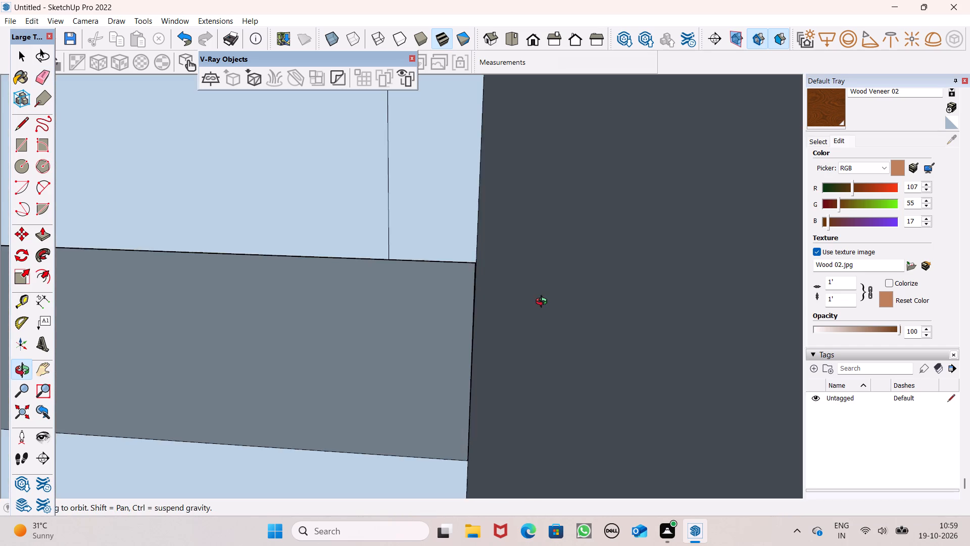
{"action": "middle_click_drag", "start_coordinate": [544, 303], "coordinate": [540, 309]}
{"action": "scroll", "coordinate": [513, 305], "scroll_direction": "up", "scroll_amount": 7}
{"action": "middle_click_drag", "start_coordinate": [502, 376], "coordinate": [533, 367]}
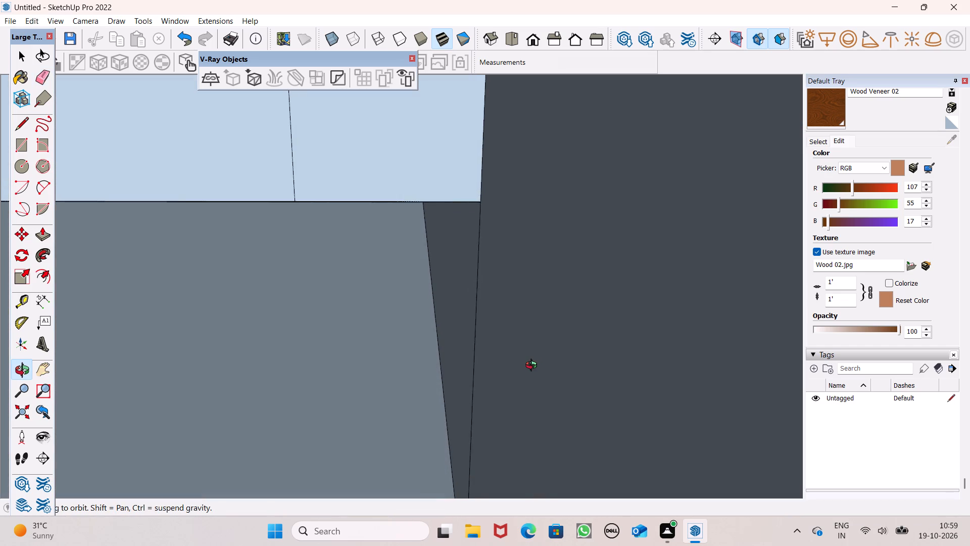
{"action": "middle_click_drag", "start_coordinate": [533, 367], "coordinate": [511, 373]}
{"action": "middle_click", "coordinate": [516, 374]}
{"action": "middle_click", "coordinate": [516, 374]}
{"action": "scroll", "coordinate": [511, 413], "scroll_direction": "up", "scroll_amount": 3}
{"action": "scroll", "coordinate": [523, 359], "scroll_direction": "down", "scroll_amount": 2}
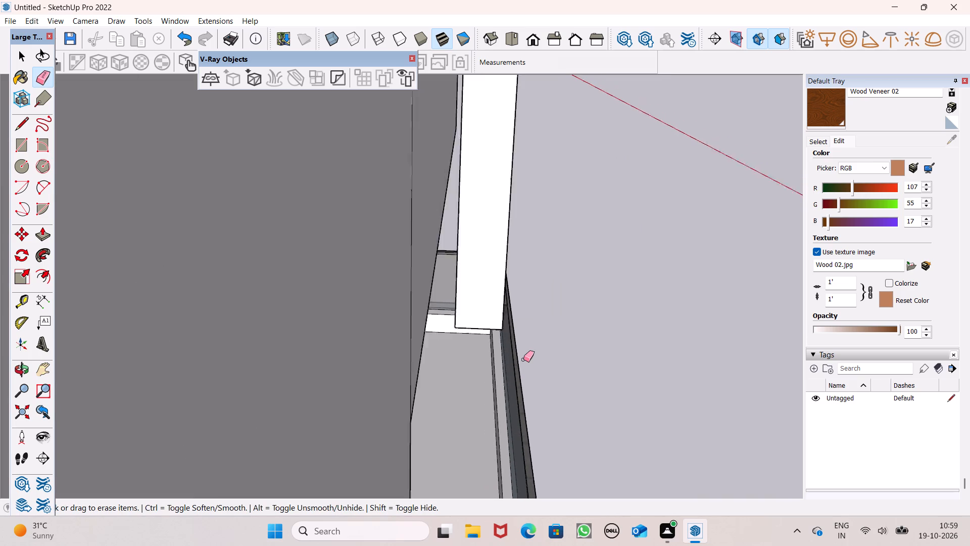
{"action": "scroll", "coordinate": [523, 359], "scroll_direction": "down", "scroll_amount": 8}
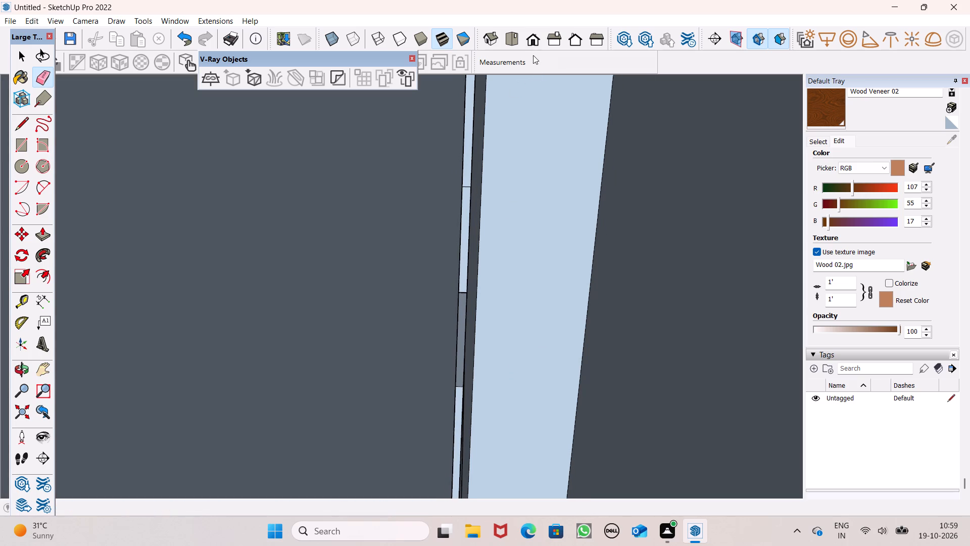
Push/Pull the lower back section of the slat nearest the window tower about 6 3/8" to the building wall.
{"action": "left_click", "coordinate": [541, 43]}
{"action": "scroll", "coordinate": [467, 254], "scroll_direction": "down", "scroll_amount": 2}
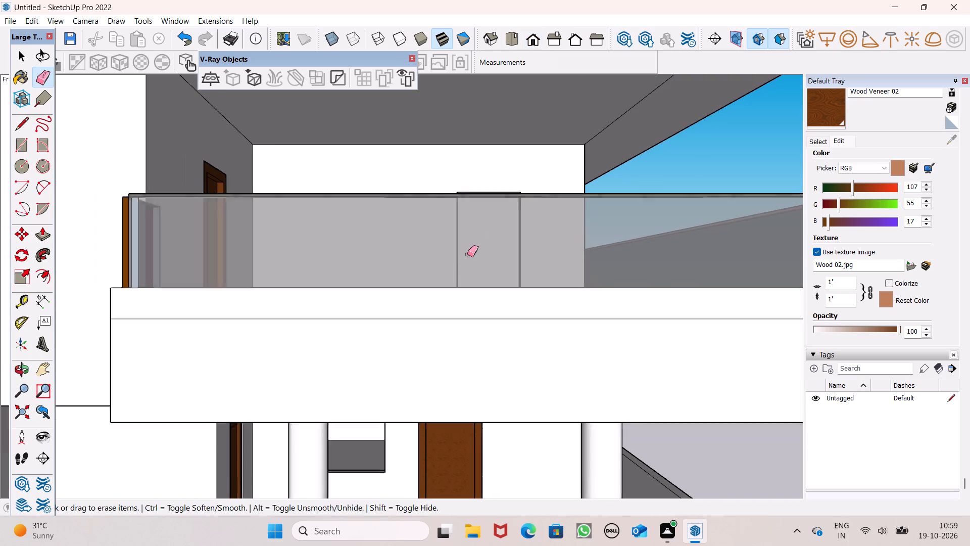
{"action": "scroll", "coordinate": [467, 254], "scroll_direction": "down", "scroll_amount": 13}
{"action": "middle_click_drag", "start_coordinate": [451, 220], "coordinate": [605, 331]}
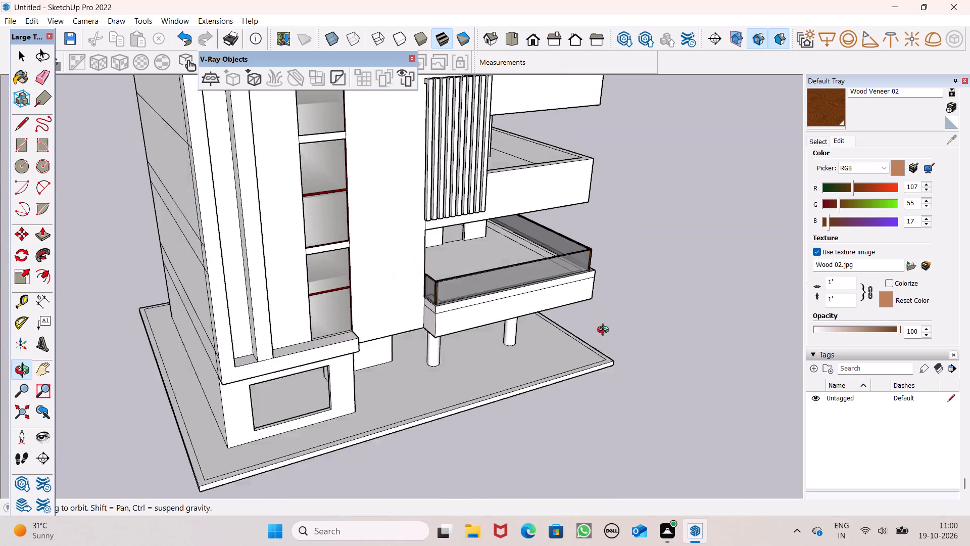
{"action": "middle_click_drag", "start_coordinate": [605, 331], "coordinate": [772, 330]}
{"action": "scroll", "coordinate": [575, 216], "scroll_direction": "up", "scroll_amount": 6}
{"action": "scroll", "coordinate": [477, 193], "scroll_direction": "up", "scroll_amount": 6}
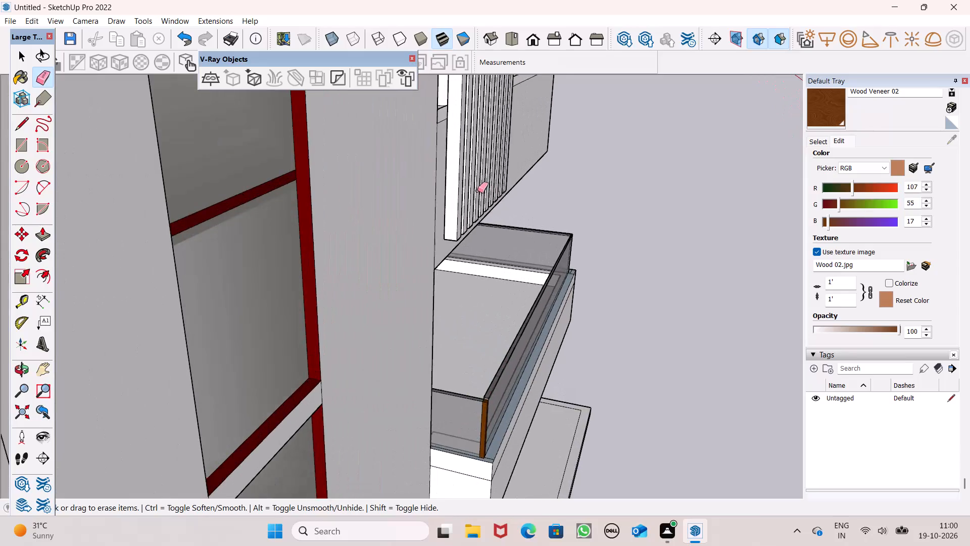
{"action": "scroll", "coordinate": [427, 184], "scroll_direction": "up", "scroll_amount": 17}
{"action": "middle_click_drag", "start_coordinate": [488, 278], "coordinate": [521, 305]}
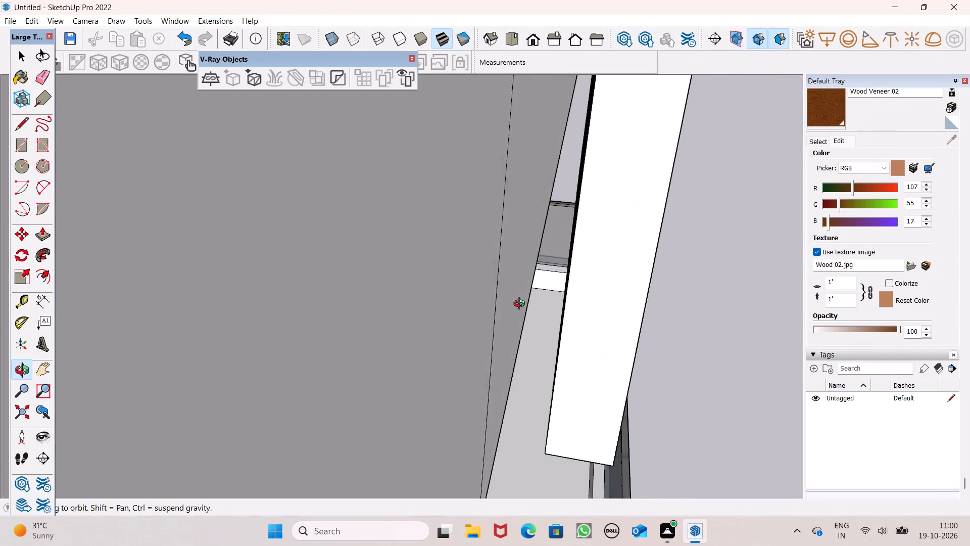
{"action": "middle_click_drag", "start_coordinate": [521, 305], "coordinate": [522, 314]}
{"action": "scroll", "coordinate": [577, 414], "scroll_direction": "up", "scroll_amount": 1}
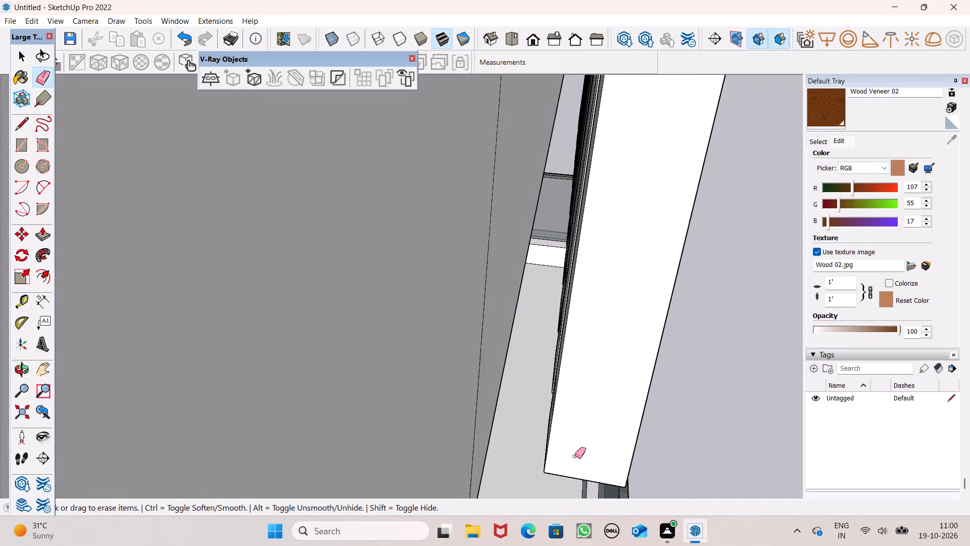
{"action": "scroll", "coordinate": [575, 456], "scroll_direction": "up", "scroll_amount": 3}
{"action": "middle_click_drag", "start_coordinate": [572, 460], "coordinate": [584, 367]}
{"action": "scroll", "coordinate": [583, 367], "scroll_direction": "up", "scroll_amount": 6}
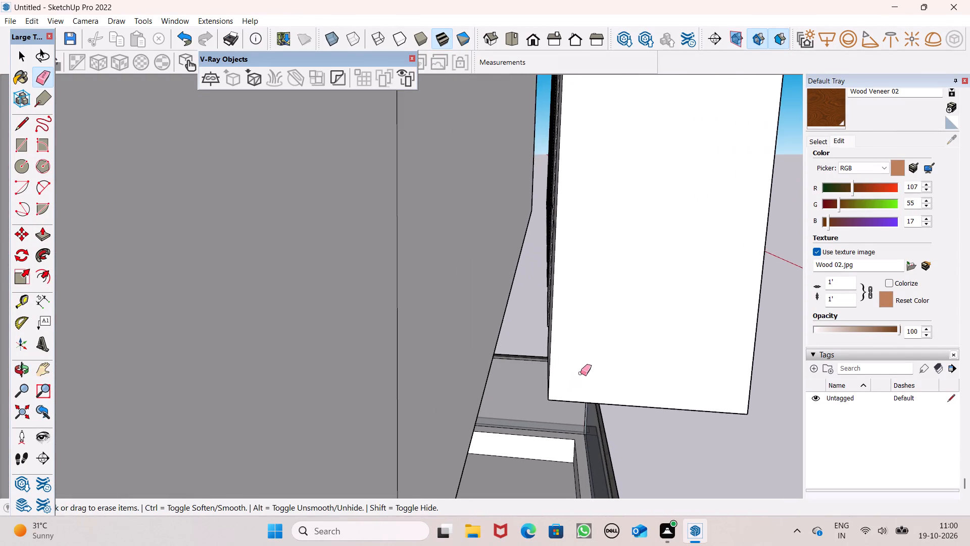
{"action": "middle_click_drag", "start_coordinate": [580, 378], "coordinate": [626, 417]}
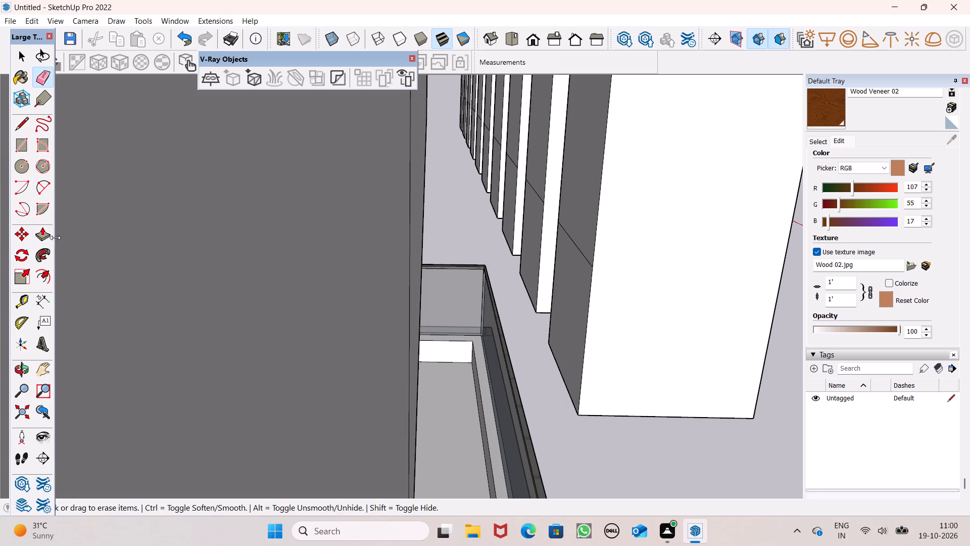
{"action": "left_click", "coordinate": [43, 230]}
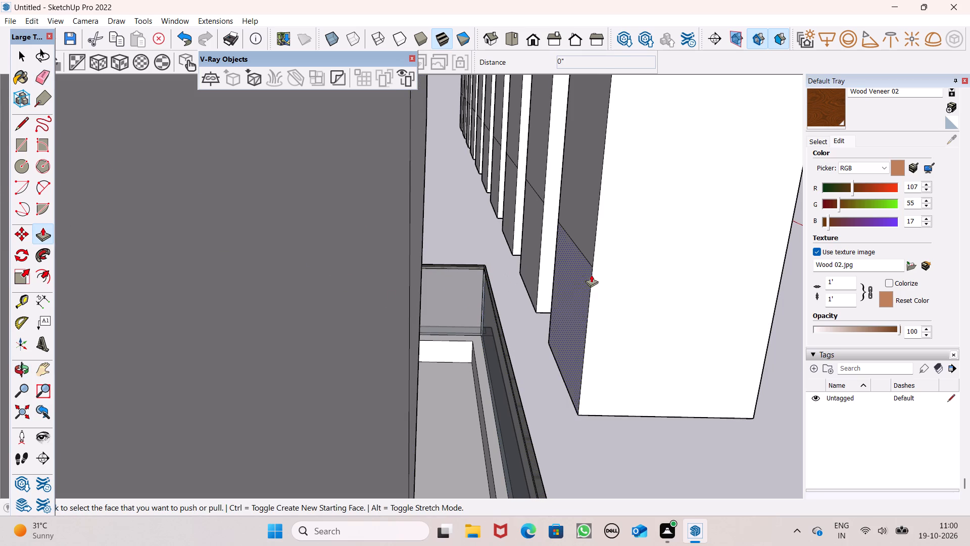
{"action": "left_click_drag", "start_coordinate": [578, 291], "coordinate": [432, 361]}
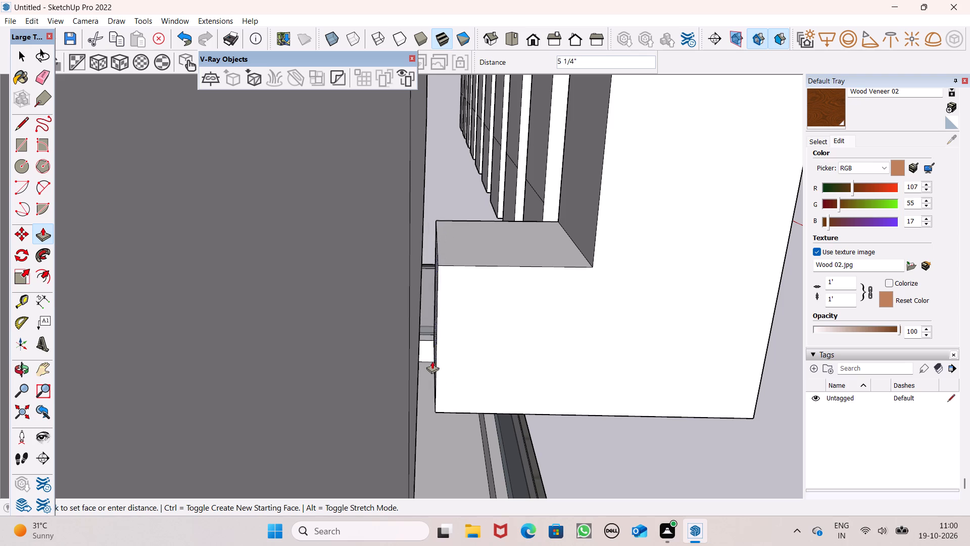
{"action": "left_click_drag", "start_coordinate": [432, 361], "coordinate": [399, 364]}
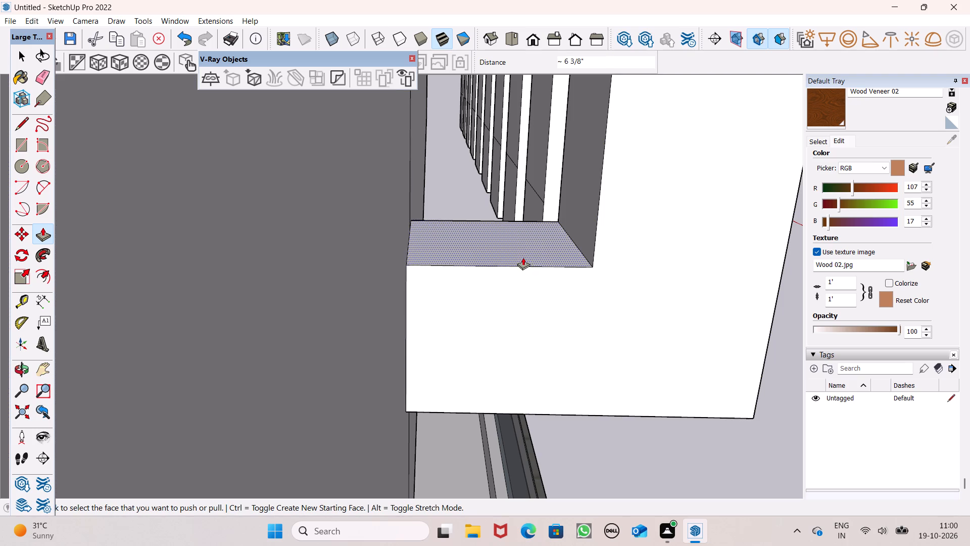
Extend the lower back sections of the second to fifth slats from the window tower about 6 3/8" each to the wall.
{"action": "left_click_drag", "start_coordinate": [525, 205], "coordinate": [505, 208]}
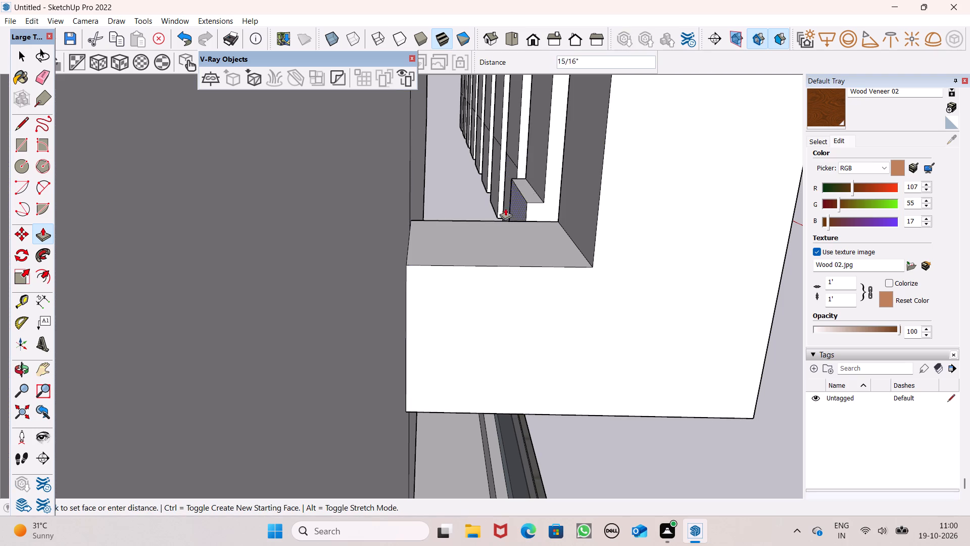
{"action": "left_click_drag", "start_coordinate": [505, 208], "coordinate": [390, 214]}
{"action": "scroll", "coordinate": [496, 156], "scroll_direction": "up", "scroll_amount": 6}
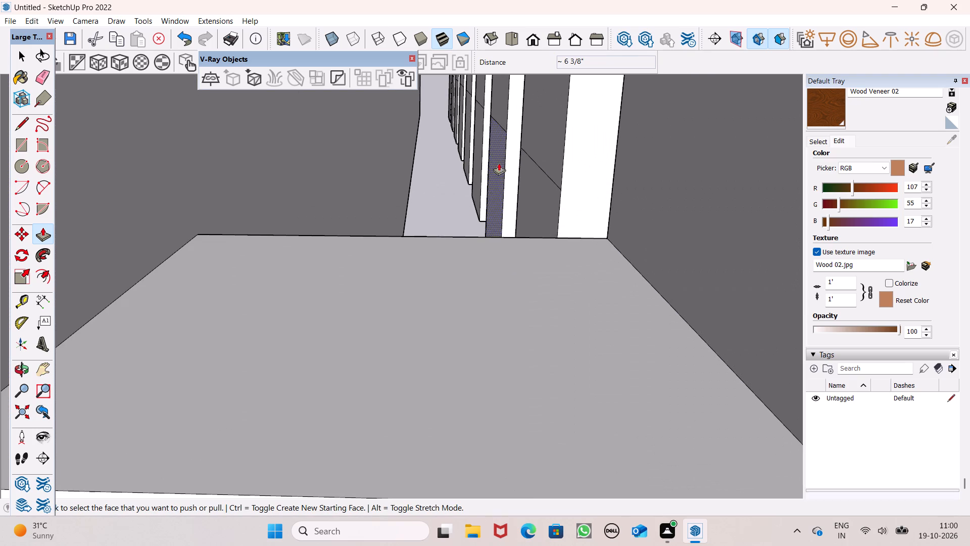
{"action": "scroll", "coordinate": [499, 163], "scroll_direction": "up", "scroll_amount": 1}
{"action": "left_click_drag", "start_coordinate": [537, 198], "coordinate": [252, 208]}
{"action": "scroll", "coordinate": [494, 120], "scroll_direction": "up", "scroll_amount": 3}
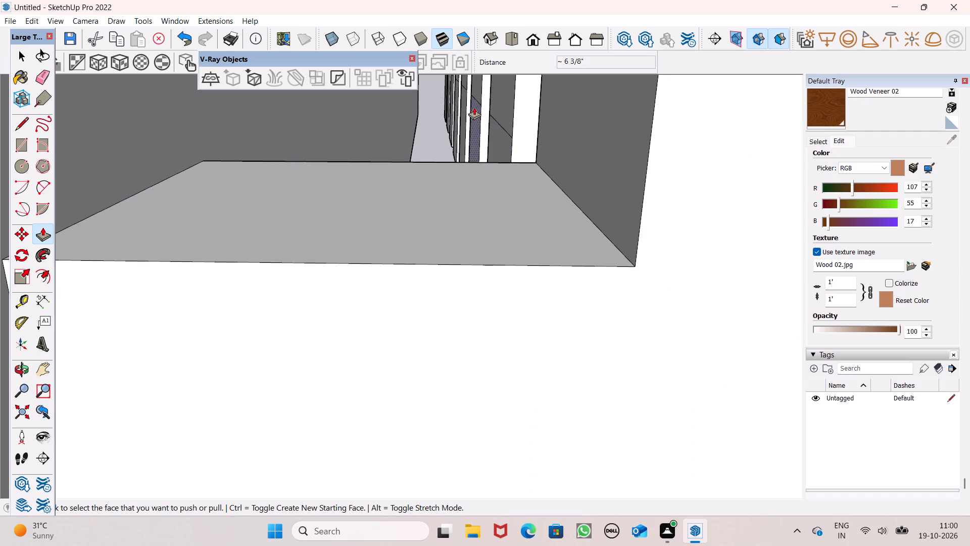
{"action": "middle_click_drag", "start_coordinate": [489, 143], "coordinate": [497, 205]}
{"action": "left_click_drag", "start_coordinate": [500, 206], "coordinate": [331, 202]}
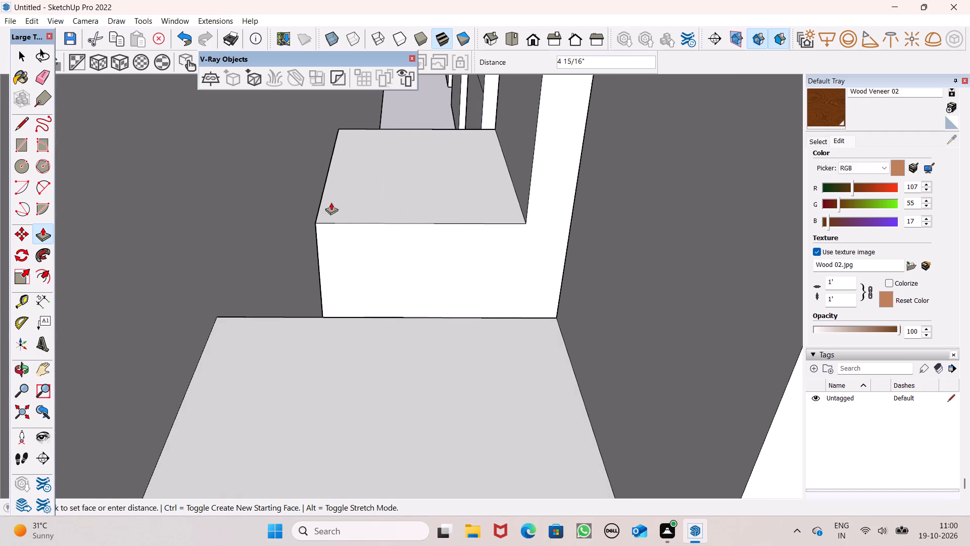
{"action": "left_click_drag", "start_coordinate": [331, 202], "coordinate": [237, 181]}
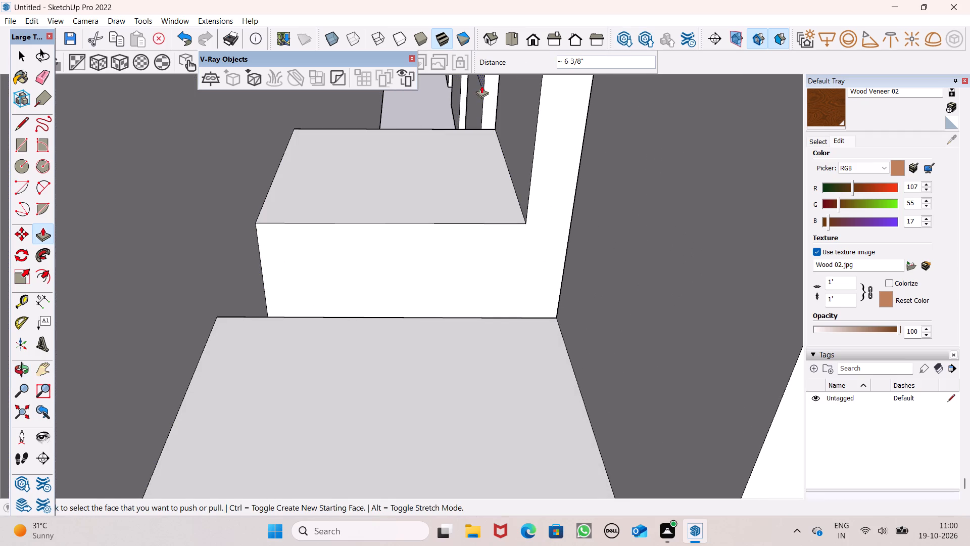
{"action": "left_click_drag", "start_coordinate": [472, 95], "coordinate": [310, 105]}
{"action": "left_click", "coordinate": [310, 105]}
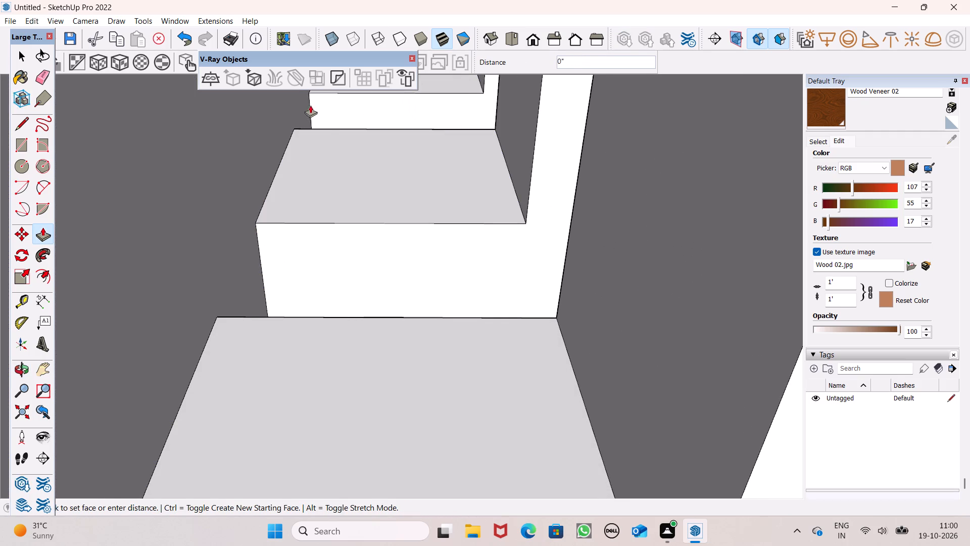
{"action": "scroll", "coordinate": [331, 164], "scroll_direction": "down", "scroll_amount": 6}
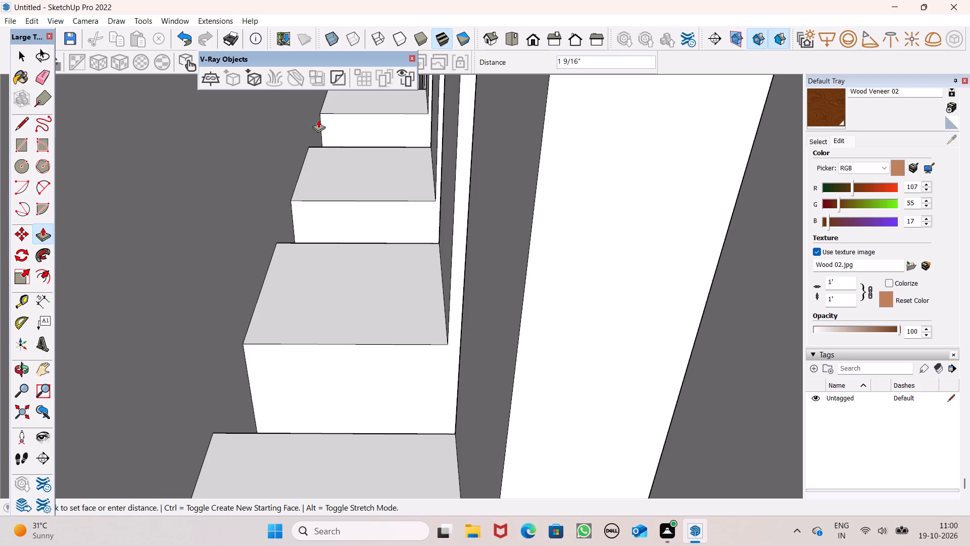
{"action": "key", "text": "space"}
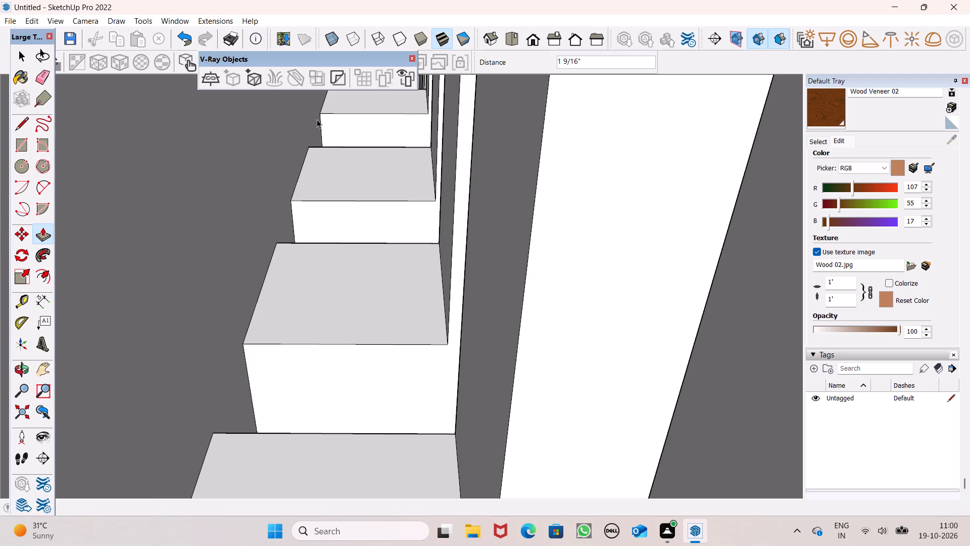
Examine the slats' lower ends and their gap to the wall from the front, above the balcony and the far side.
{"action": "scroll", "coordinate": [315, 121], "scroll_direction": "down", "scroll_amount": 2}
{"action": "middle_click_drag", "start_coordinate": [415, 170], "coordinate": [132, 116]}
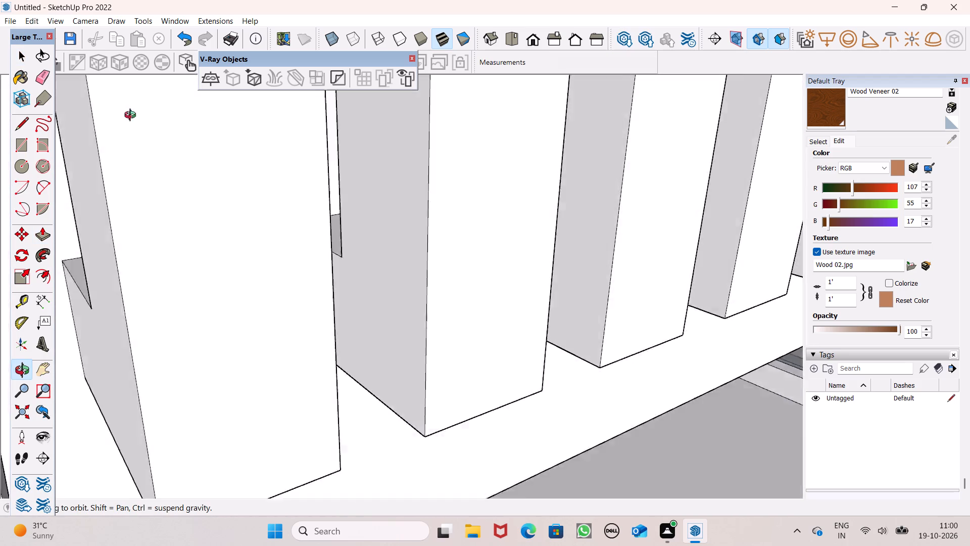
{"action": "middle_click_drag", "start_coordinate": [132, 116], "coordinate": [0, 125]}
{"action": "scroll", "coordinate": [212, 107], "scroll_direction": "down", "scroll_amount": 6}
{"action": "scroll", "coordinate": [284, 116], "scroll_direction": "down", "scroll_amount": 6}
{"action": "scroll", "coordinate": [371, 141], "scroll_direction": "down", "scroll_amount": 4}
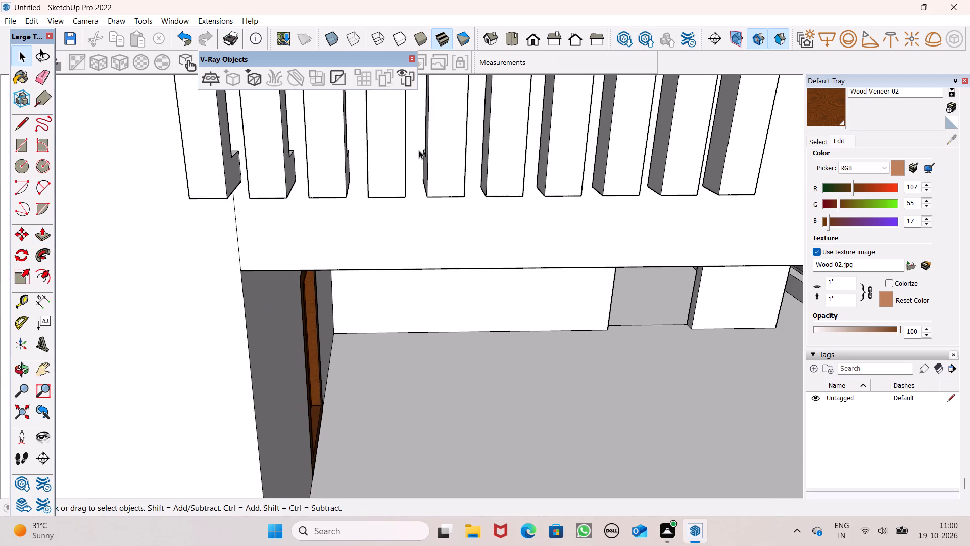
{"action": "middle_click_drag", "start_coordinate": [419, 150], "coordinate": [187, 181]}
{"action": "scroll", "coordinate": [293, 114], "scroll_direction": "down", "scroll_amount": 8}
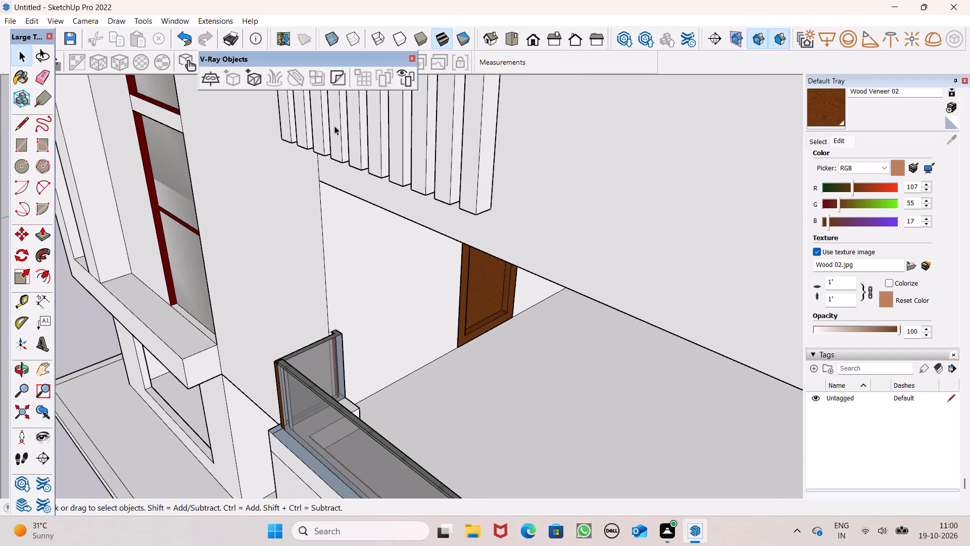
{"action": "scroll", "coordinate": [339, 129], "scroll_direction": "down", "scroll_amount": 3}
{"action": "middle_click_drag", "start_coordinate": [476, 176], "coordinate": [340, 178]}
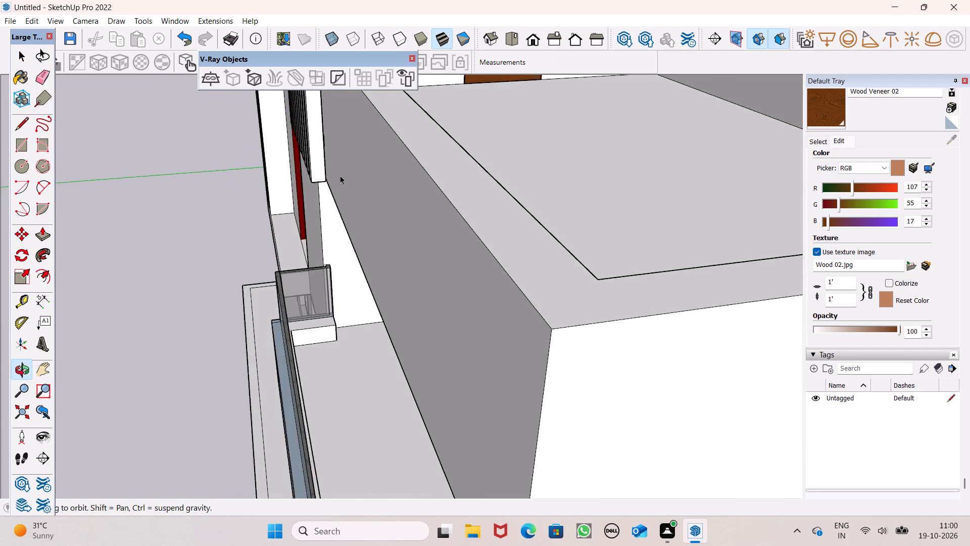
{"action": "scroll", "coordinate": [340, 175], "scroll_direction": "up", "scroll_amount": 15}
{"action": "middle_click_drag", "start_coordinate": [335, 138], "coordinate": [300, 140]}
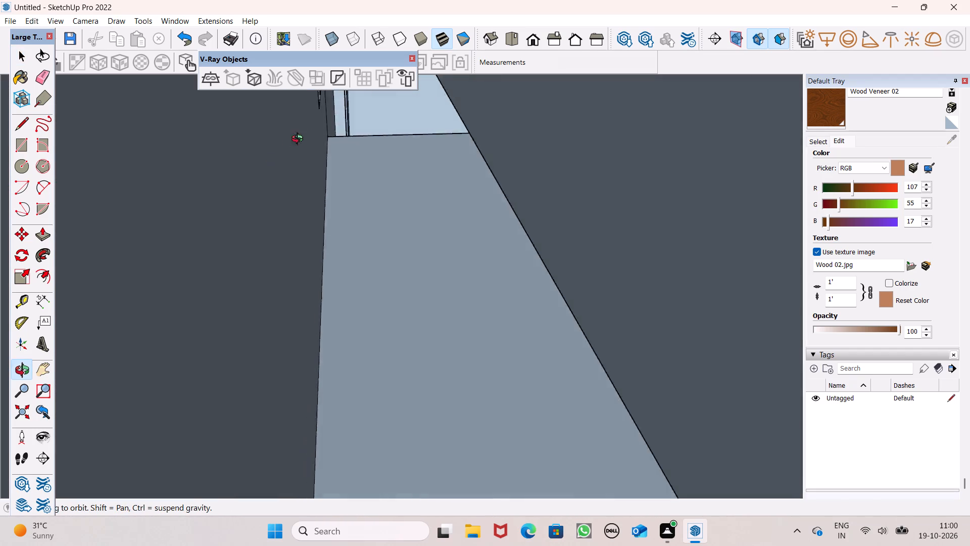
{"action": "middle_click_drag", "start_coordinate": [300, 140], "coordinate": [330, 103]}
{"action": "scroll", "coordinate": [299, 138], "scroll_direction": "up", "scroll_amount": 7}
{"action": "middle_click_drag", "start_coordinate": [270, 167], "coordinate": [271, 170]}
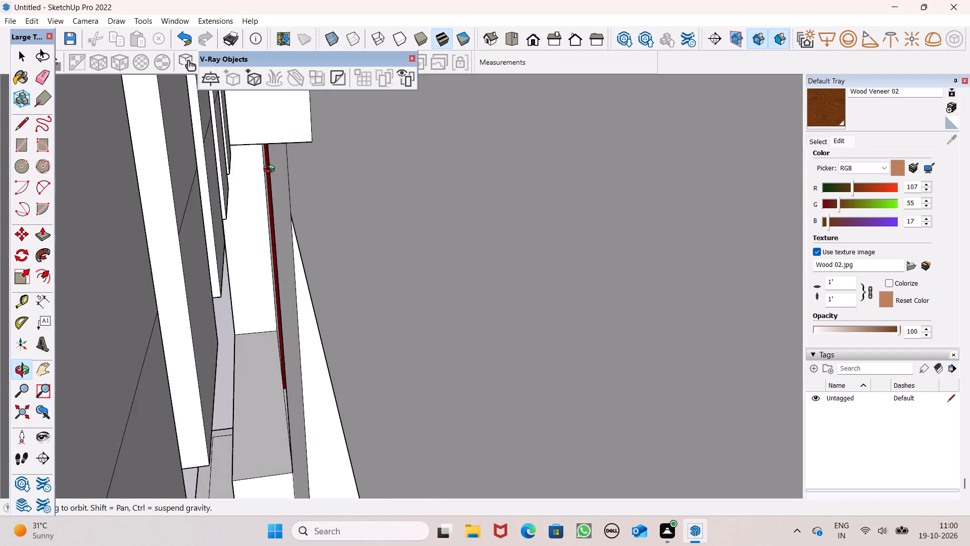
{"action": "middle_click_drag", "start_coordinate": [271, 170], "coordinate": [270, 163]}
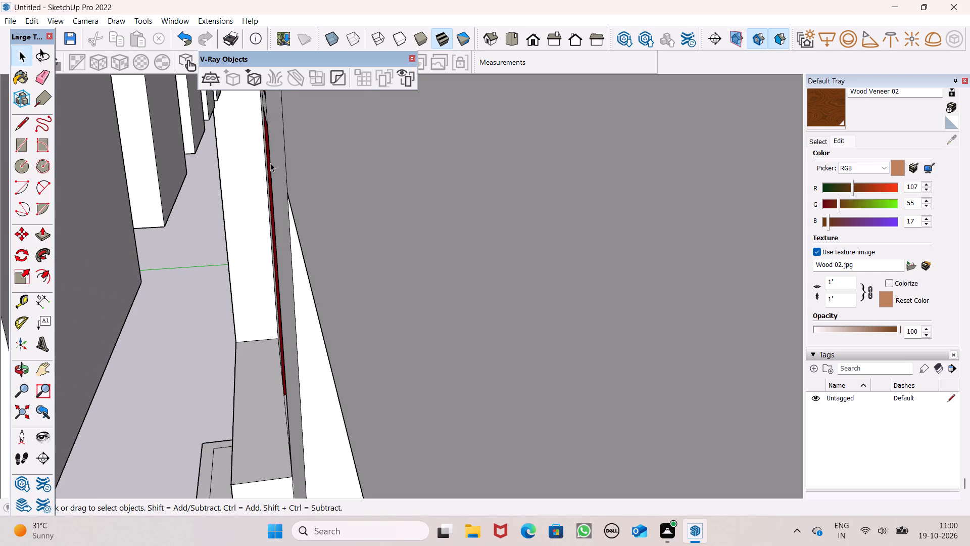
From the side away from the window tower, Push/Pull the sixth slat's lower back section about 6 3/8" to the wall.
{"action": "left_click", "coordinate": [538, 44]}
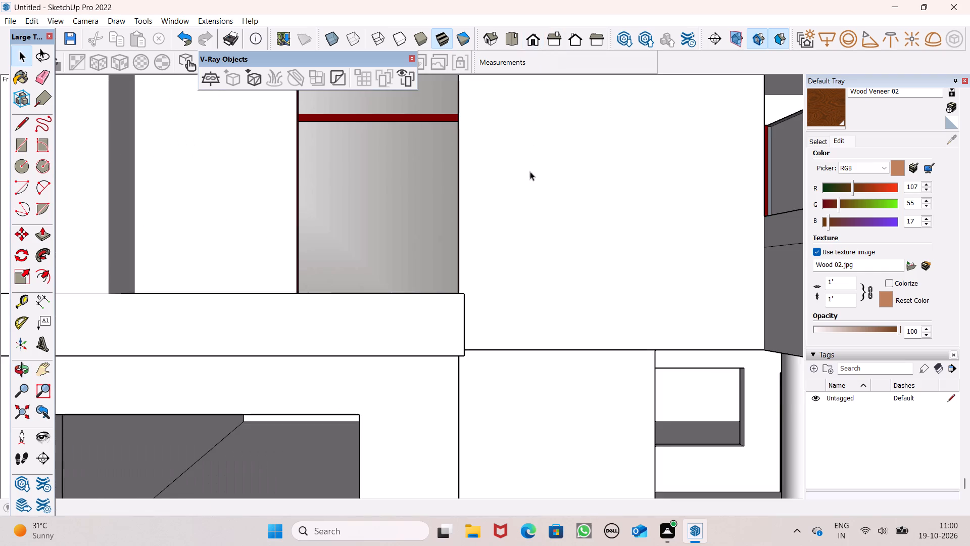
{"action": "scroll", "coordinate": [539, 199], "scroll_direction": "down", "scroll_amount": 12}
{"action": "middle_click_drag", "start_coordinate": [546, 194], "coordinate": [484, 223]}
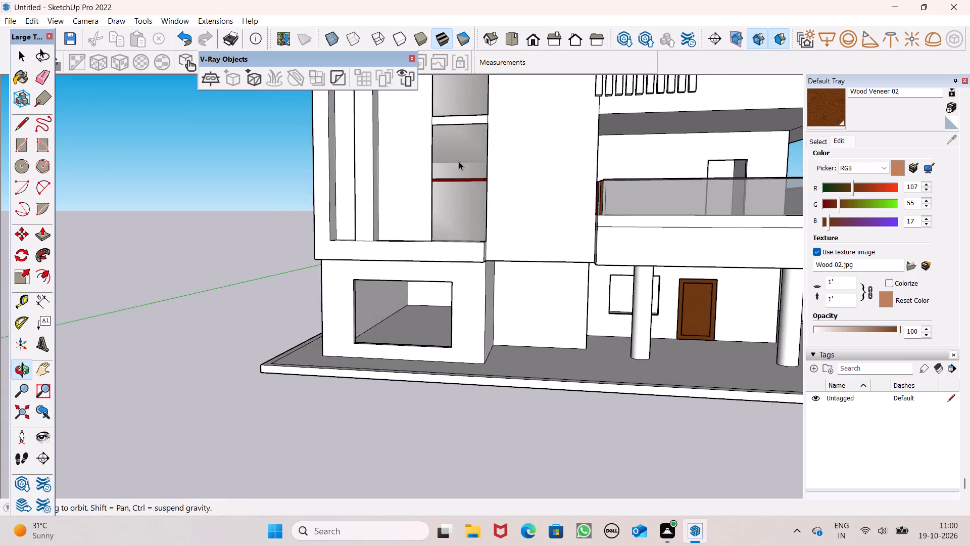
{"action": "scroll", "coordinate": [455, 156], "scroll_direction": "down", "scroll_amount": 6}
{"action": "middle_click_drag", "start_coordinate": [569, 176], "coordinate": [220, 227]}
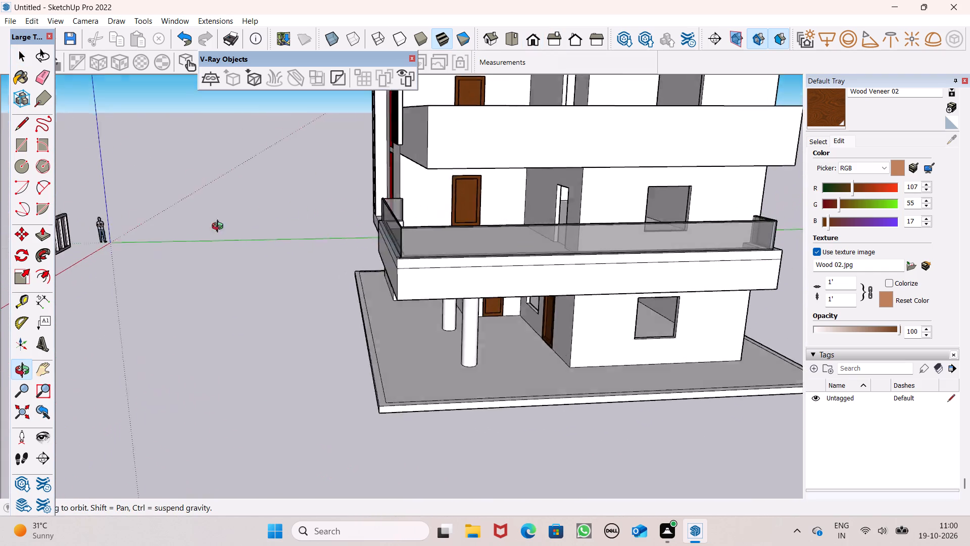
{"action": "middle_click_drag", "start_coordinate": [220, 227], "coordinate": [212, 246]}
{"action": "scroll", "coordinate": [330, 141], "scroll_direction": "up", "scroll_amount": 7}
{"action": "scroll", "coordinate": [397, 186], "scroll_direction": "up", "scroll_amount": 5}
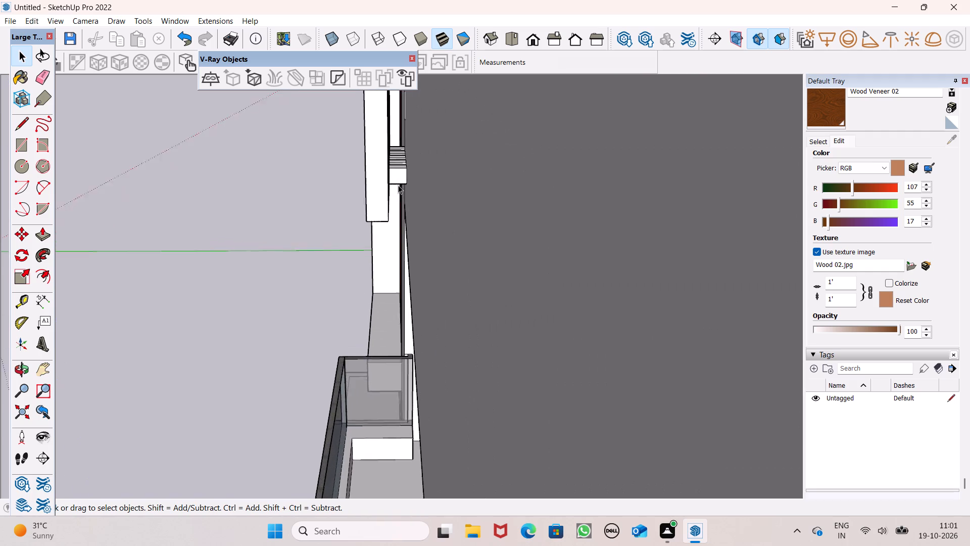
{"action": "scroll", "coordinate": [398, 185], "scroll_direction": "up", "scroll_amount": 8}
{"action": "scroll", "coordinate": [402, 165], "scroll_direction": "down", "scroll_amount": 3}
{"action": "middle_click_drag", "start_coordinate": [412, 181], "coordinate": [402, 202]}
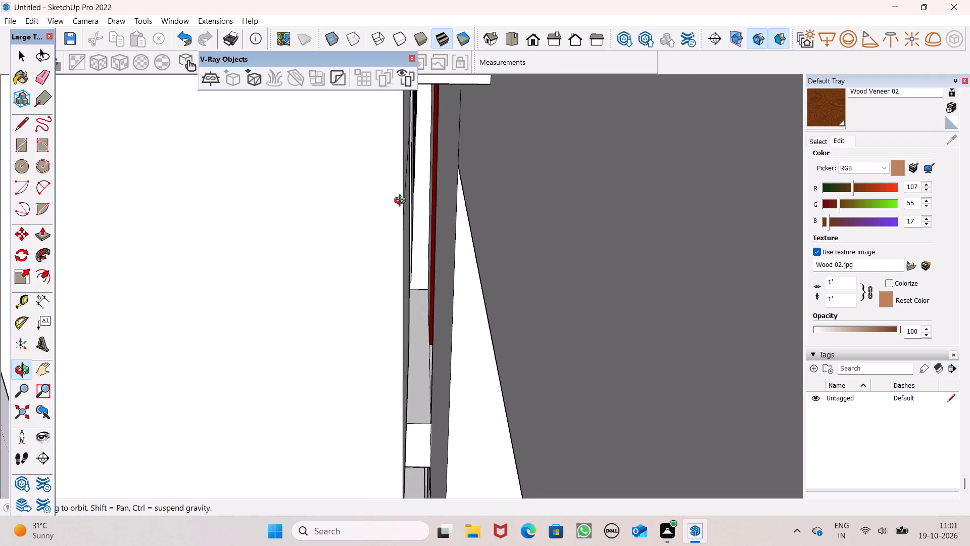
{"action": "middle_click_drag", "start_coordinate": [402, 202], "coordinate": [402, 199]}
{"action": "scroll", "coordinate": [412, 150], "scroll_direction": "down", "scroll_amount": 15}
{"action": "middle_click_drag", "start_coordinate": [431, 172], "coordinate": [424, 190]}
{"action": "scroll", "coordinate": [426, 190], "scroll_direction": "up", "scroll_amount": 6}
{"action": "middle_click", "coordinate": [427, 188]}
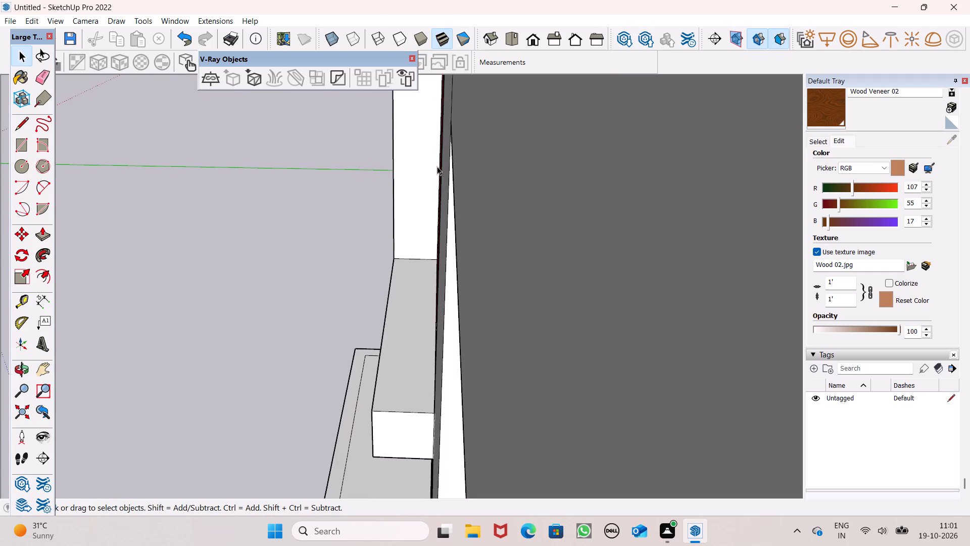
{"action": "scroll", "coordinate": [437, 166], "scroll_direction": "down", "scroll_amount": 2}
{"action": "scroll", "coordinate": [407, 150], "scroll_direction": "up", "scroll_amount": 1}
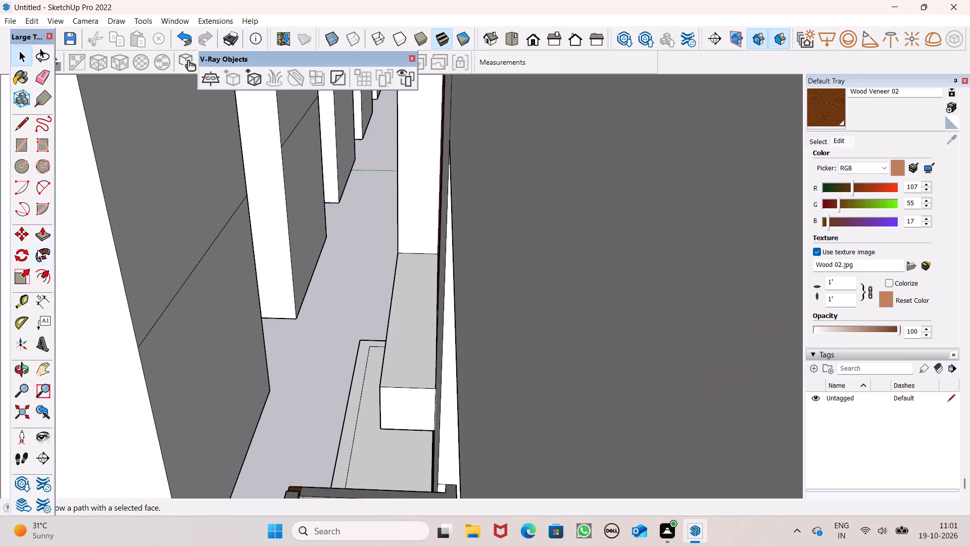
{"action": "left_click", "coordinate": [44, 235]}
{"action": "middle_click_drag", "start_coordinate": [408, 161], "coordinate": [407, 144]}
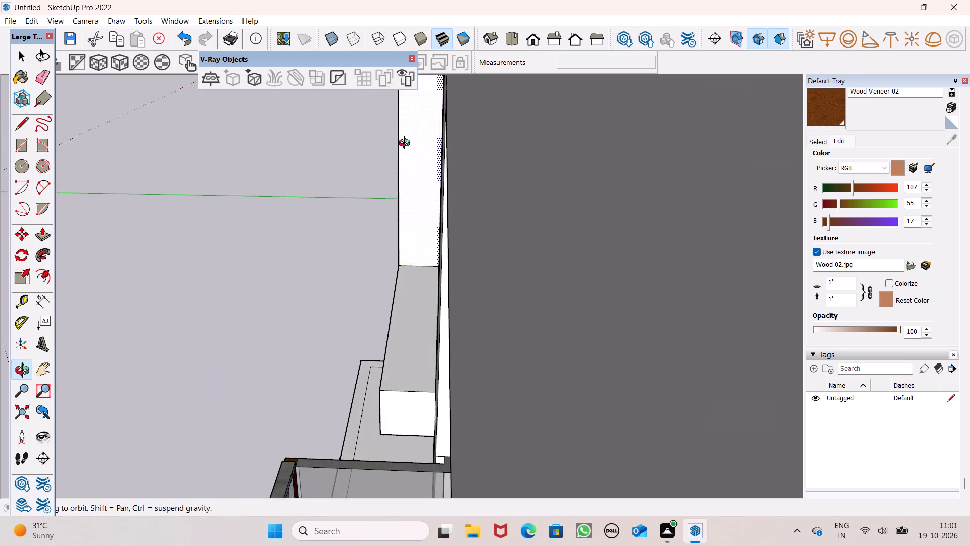
{"action": "middle_click_drag", "start_coordinate": [407, 144], "coordinate": [406, 172]}
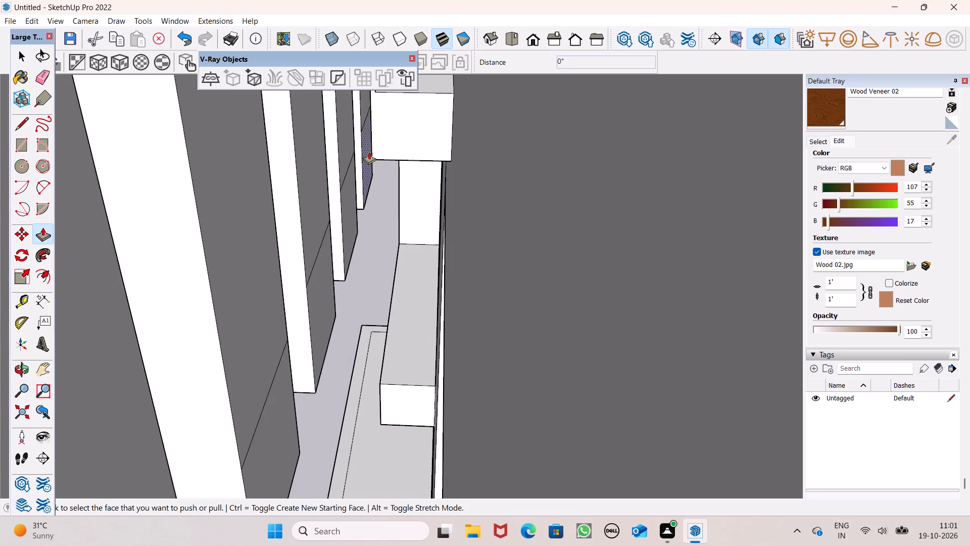
{"action": "left_click_drag", "start_coordinate": [368, 153], "coordinate": [458, 188]}
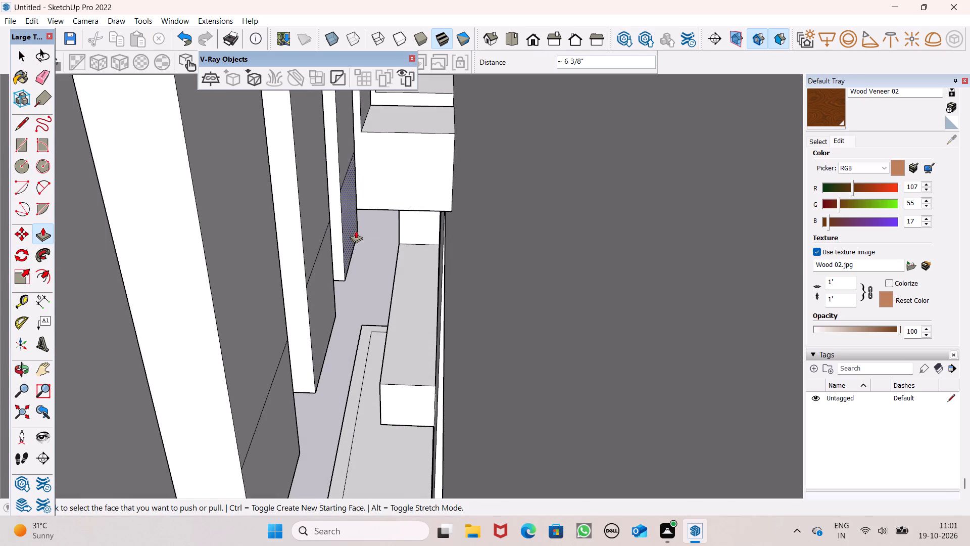
Push/Pull the lower back sections of the seventh and eighth slats from the window tower about 6 3/8" each to the wall.
{"action": "left_click_drag", "start_coordinate": [356, 231], "coordinate": [468, 270]}
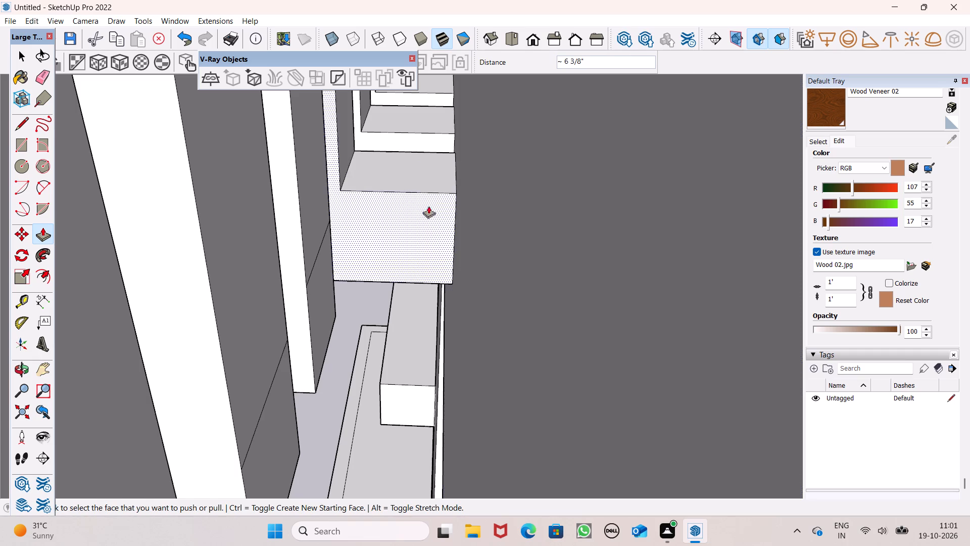
{"action": "left_click_drag", "start_coordinate": [327, 292], "coordinate": [496, 337]}
Extend the lower back sections of the last two slats to the wall, the ninth about 6 3/8" and the outermost 6 15/16".
{"action": "scroll", "coordinate": [351, 253], "scroll_direction": "down", "scroll_amount": 4}
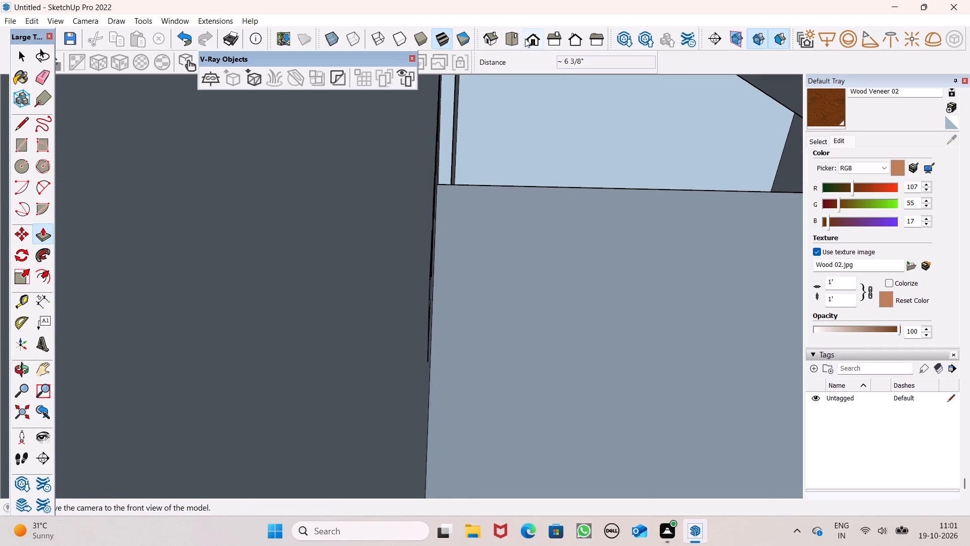
{"action": "left_click", "coordinate": [525, 38]}
{"action": "scroll", "coordinate": [492, 167], "scroll_direction": "down", "scroll_amount": 17}
{"action": "middle_click_drag", "start_coordinate": [492, 176], "coordinate": [480, 206]}
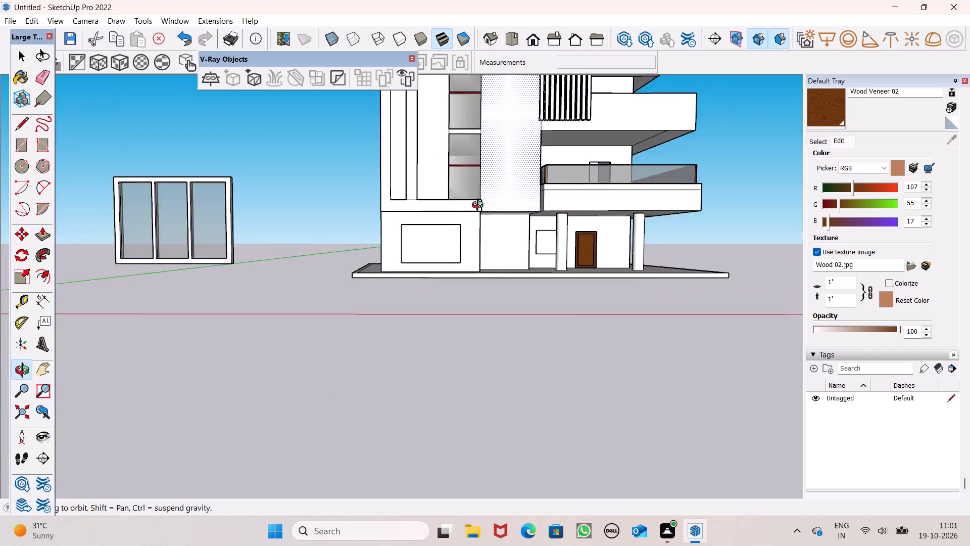
{"action": "middle_click_drag", "start_coordinate": [480, 206], "coordinate": [222, 249]}
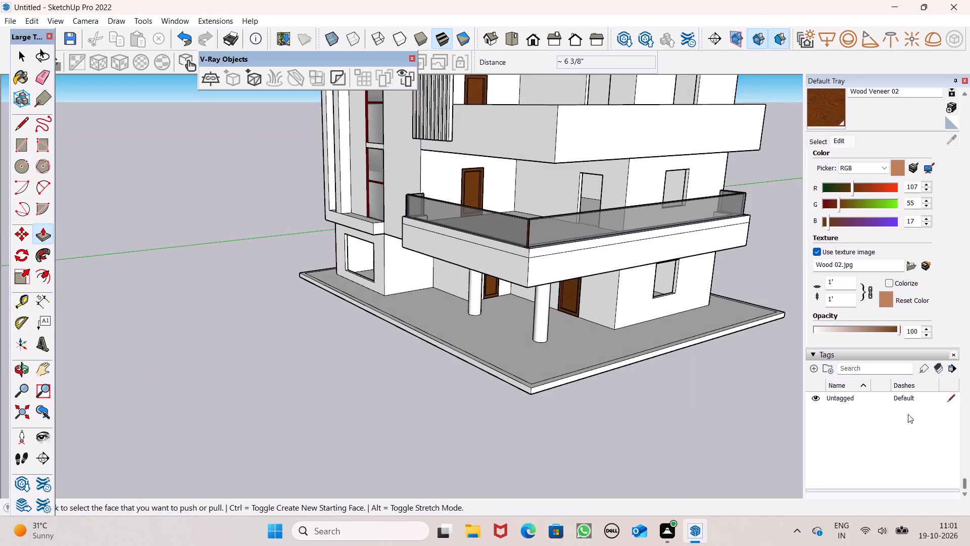
{"action": "scroll", "coordinate": [419, 178], "scroll_direction": "up", "scroll_amount": 1}
{"action": "middle_click_drag", "start_coordinate": [473, 206], "coordinate": [381, 336]}
{"action": "scroll", "coordinate": [473, 206], "scroll_direction": "up", "scroll_amount": 2}
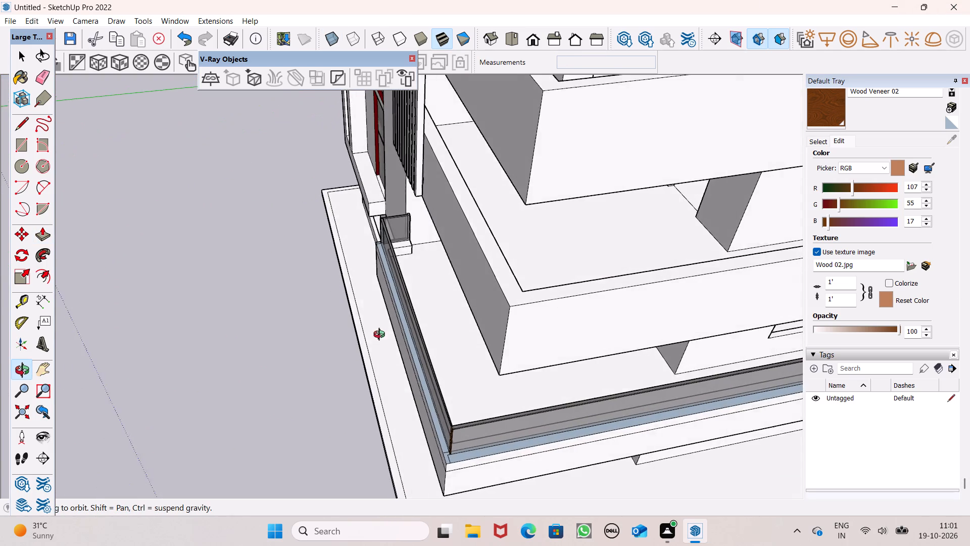
{"action": "middle_click_drag", "start_coordinate": [381, 336], "coordinate": [379, 325]}
{"action": "scroll", "coordinate": [434, 174], "scroll_direction": "up", "scroll_amount": 14}
{"action": "middle_click_drag", "start_coordinate": [425, 265], "coordinate": [383, 277]}
{"action": "scroll", "coordinate": [382, 272], "scroll_direction": "up", "scroll_amount": 7}
{"action": "scroll", "coordinate": [371, 249], "scroll_direction": "down", "scroll_amount": 4}
{"action": "middle_click", "coordinate": [362, 229]}
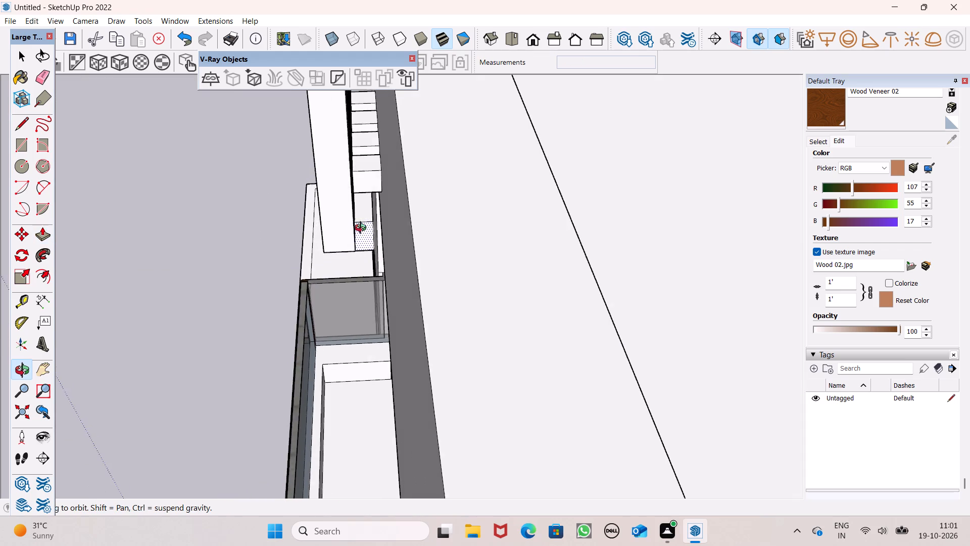
{"action": "scroll", "coordinate": [353, 251], "scroll_direction": "up", "scroll_amount": 1}
{"action": "scroll", "coordinate": [364, 201], "scroll_direction": "up", "scroll_amount": 4}
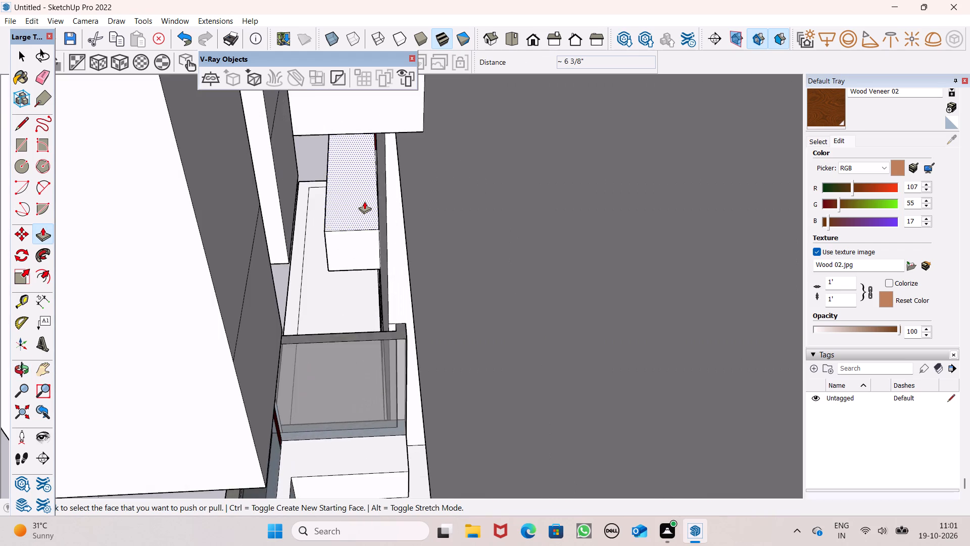
{"action": "scroll", "coordinate": [364, 201], "scroll_direction": "down", "scroll_amount": 2}
{"action": "left_click_drag", "start_coordinate": [322, 187], "coordinate": [420, 197]}
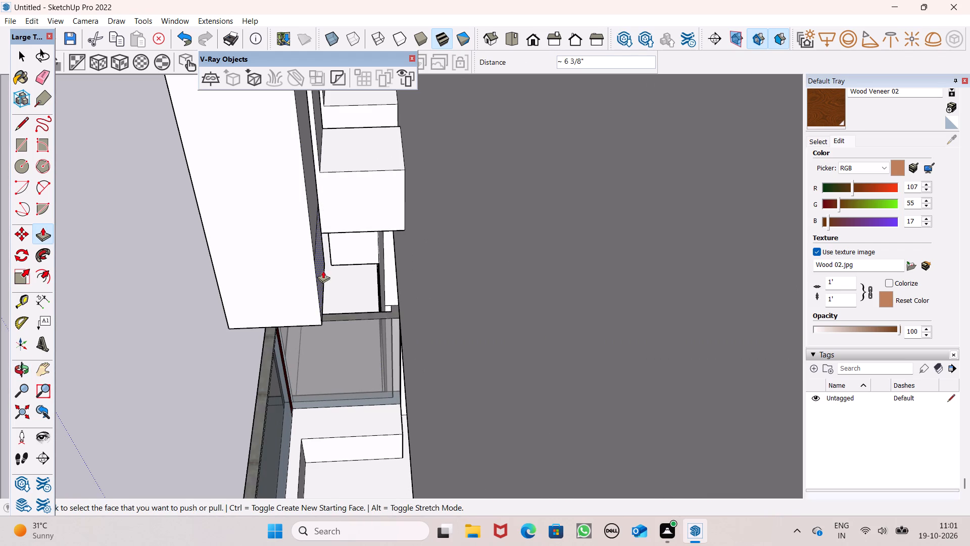
{"action": "left_click_drag", "start_coordinate": [323, 270], "coordinate": [417, 270]}
Examine the whole building from the front, above and the balcony side, checking the slats, terraces, roof and ground-floor entrance.
{"action": "scroll", "coordinate": [368, 219], "scroll_direction": "down", "scroll_amount": 12}
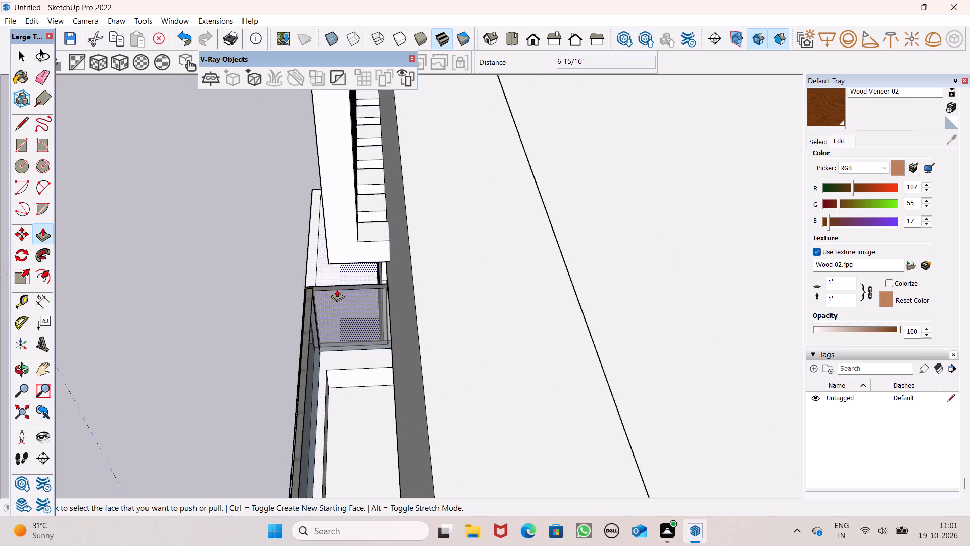
{"action": "middle_click_drag", "start_coordinate": [336, 290], "coordinate": [524, 223]}
{"action": "scroll", "coordinate": [529, 246], "scroll_direction": "down", "scroll_amount": 18}
{"action": "middle_click_drag", "start_coordinate": [442, 332], "coordinate": [481, 322]}
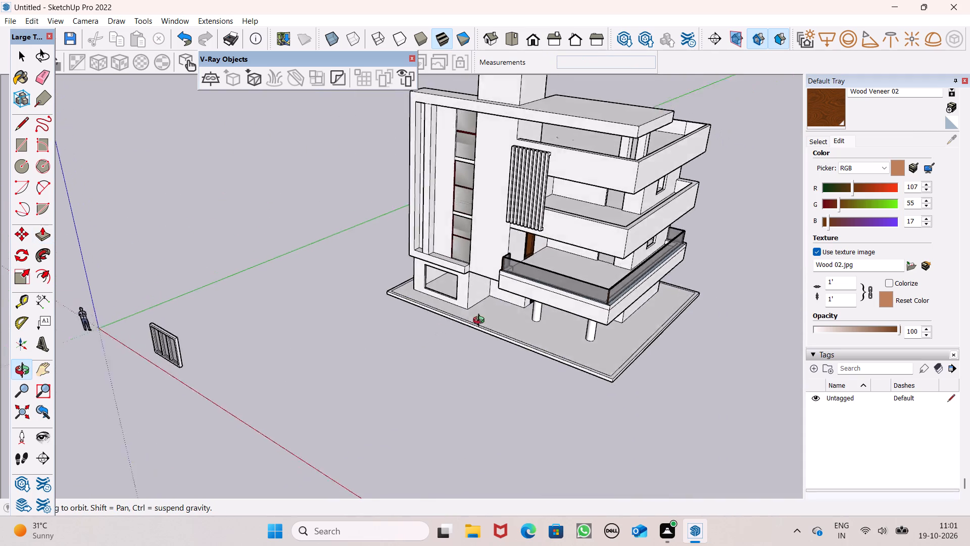
{"action": "middle_click_drag", "start_coordinate": [481, 322], "coordinate": [637, 241]}
{"action": "scroll", "coordinate": [637, 240], "scroll_direction": "up", "scroll_amount": 1}
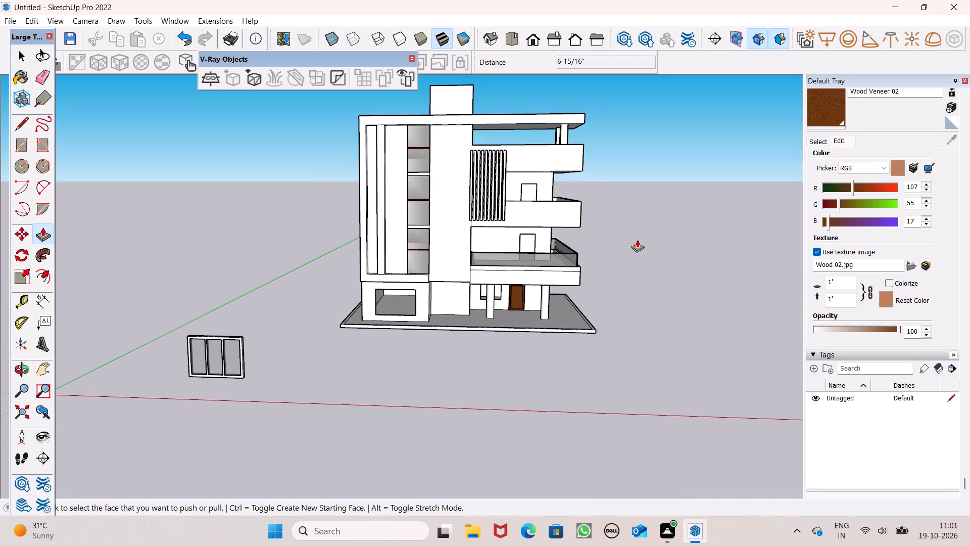
{"action": "scroll", "coordinate": [637, 240], "scroll_direction": "up", "scroll_amount": 3}
{"action": "key", "text": "space"}
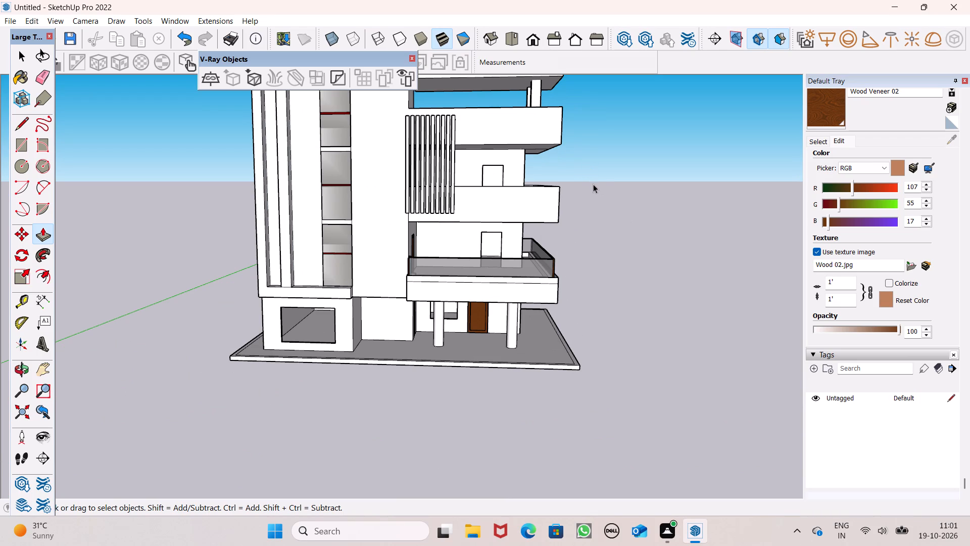
{"action": "scroll", "coordinate": [329, 331], "scroll_direction": "down", "scroll_amount": 1}
{"action": "middle_click_drag", "start_coordinate": [352, 354], "coordinate": [352, 389]}
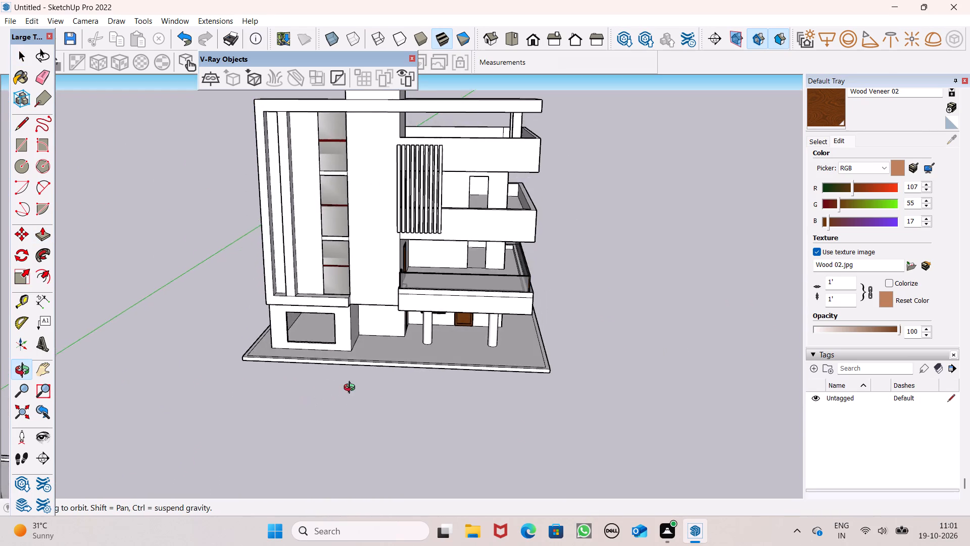
{"action": "middle_click_drag", "start_coordinate": [352, 389], "coordinate": [291, 494]}
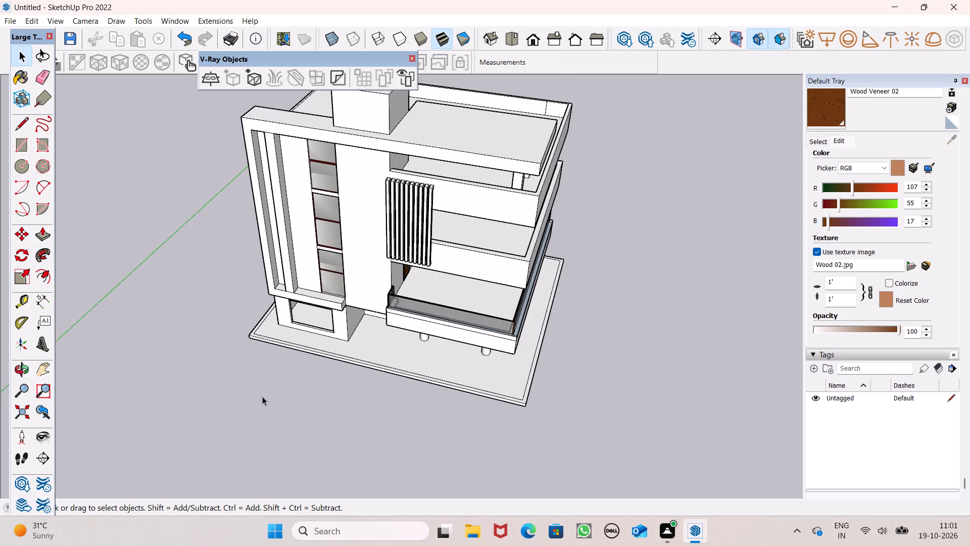
{"action": "scroll", "coordinate": [262, 396], "scroll_direction": "down", "scroll_amount": 1}
{"action": "middle_click_drag", "start_coordinate": [286, 400], "coordinate": [168, 455]}
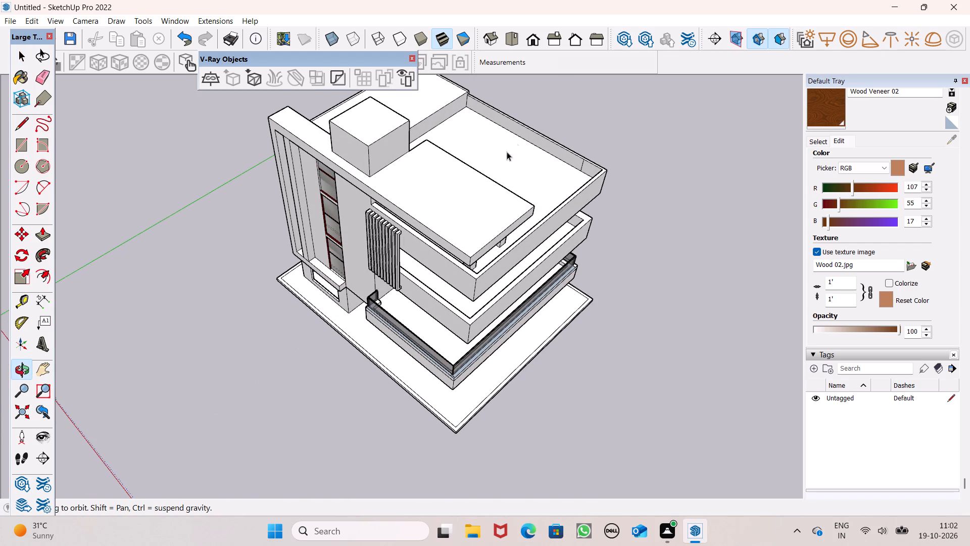
{"action": "scroll", "coordinate": [456, 176], "scroll_direction": "up", "scroll_amount": 2}
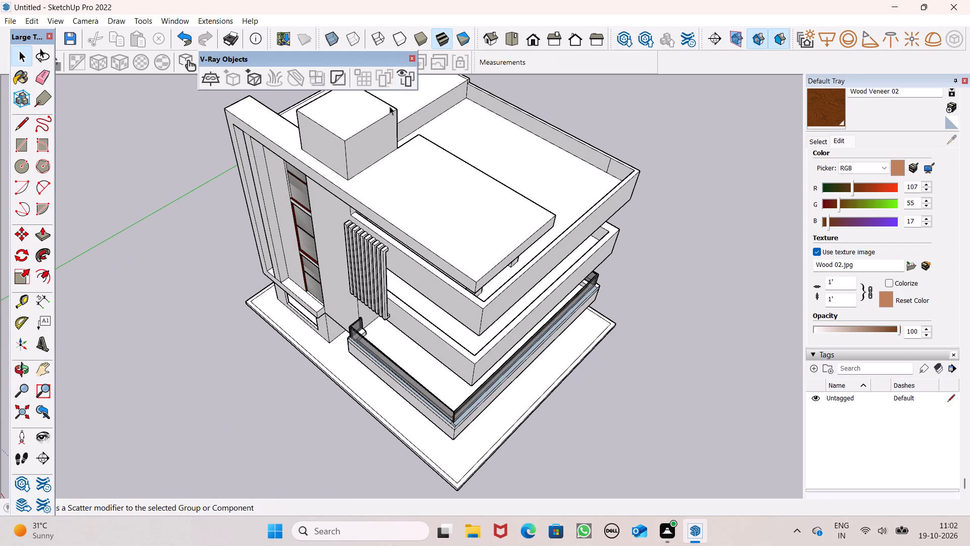
{"action": "scroll", "coordinate": [495, 183], "scroll_direction": "down", "scroll_amount": 2}
{"action": "middle_click_drag", "start_coordinate": [479, 223], "coordinate": [532, 75]}
{"action": "scroll", "coordinate": [560, 110], "scroll_direction": "up", "scroll_amount": 1}
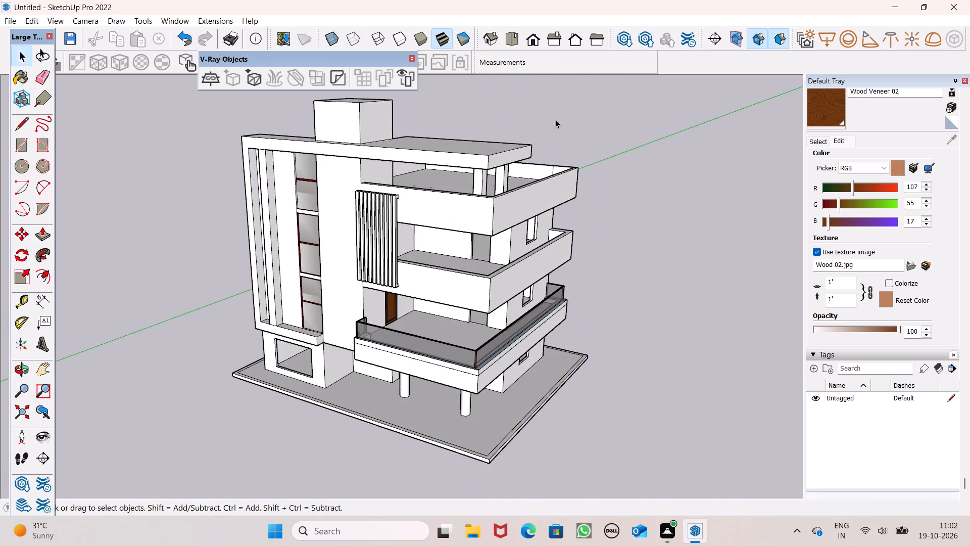
{"action": "scroll", "coordinate": [555, 119], "scroll_direction": "up", "scroll_amount": 1}
{"action": "scroll", "coordinate": [552, 138], "scroll_direction": "down", "scroll_amount": 2}
{"action": "middle_click_drag", "start_coordinate": [542, 161], "coordinate": [556, 82]}
{"action": "scroll", "coordinate": [556, 82], "scroll_direction": "up", "scroll_amount": 1}
{"action": "scroll", "coordinate": [457, 127], "scroll_direction": "up", "scroll_amount": 2}
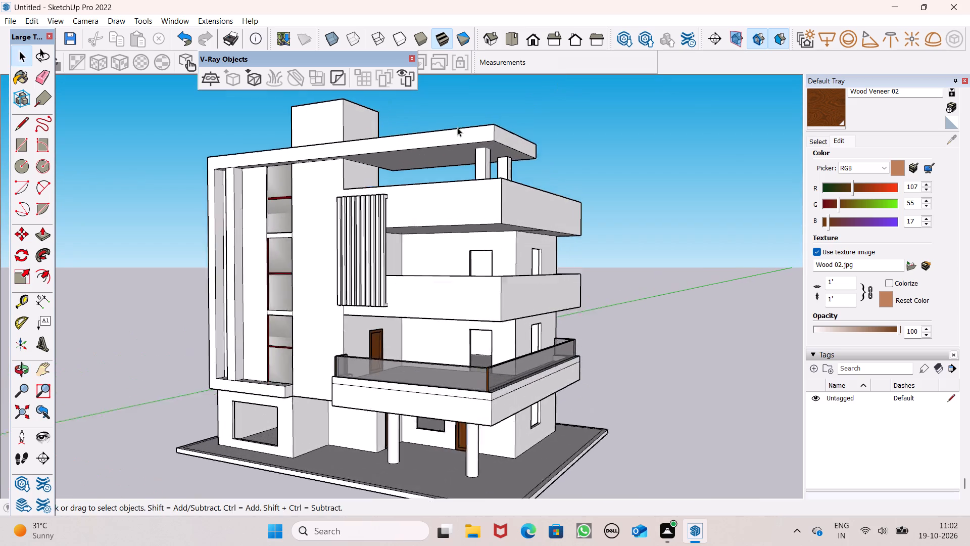
{"action": "scroll", "coordinate": [457, 127], "scroll_direction": "up", "scroll_amount": 3}
{"action": "middle_click_drag", "start_coordinate": [470, 129], "coordinate": [260, 225]}
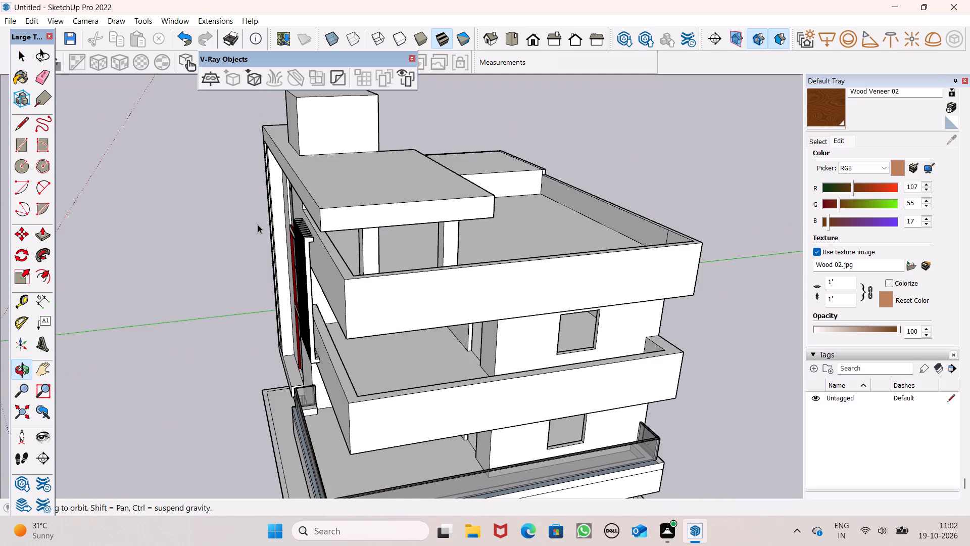
{"action": "middle_click_drag", "start_coordinate": [345, 309], "coordinate": [489, 245]}
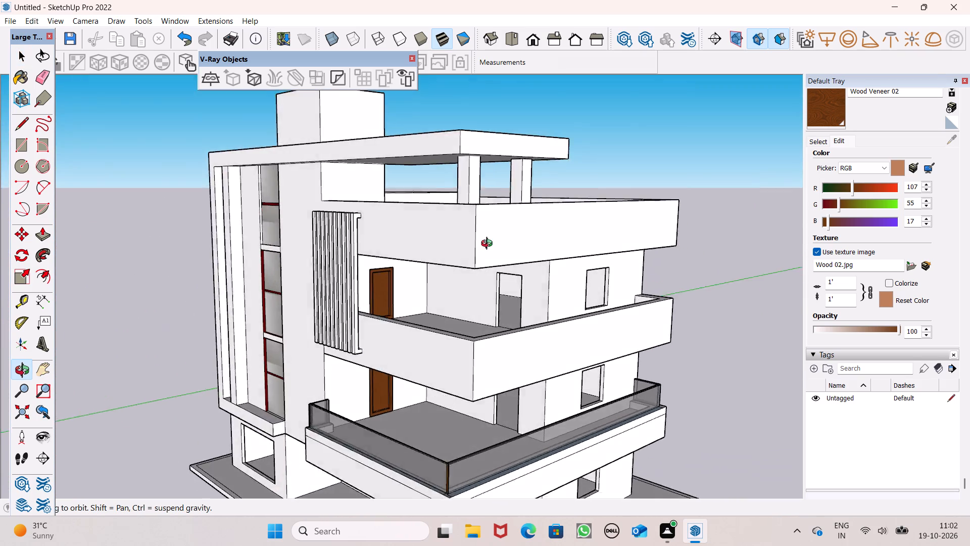
{"action": "middle_click_drag", "start_coordinate": [489, 245], "coordinate": [622, 249]}
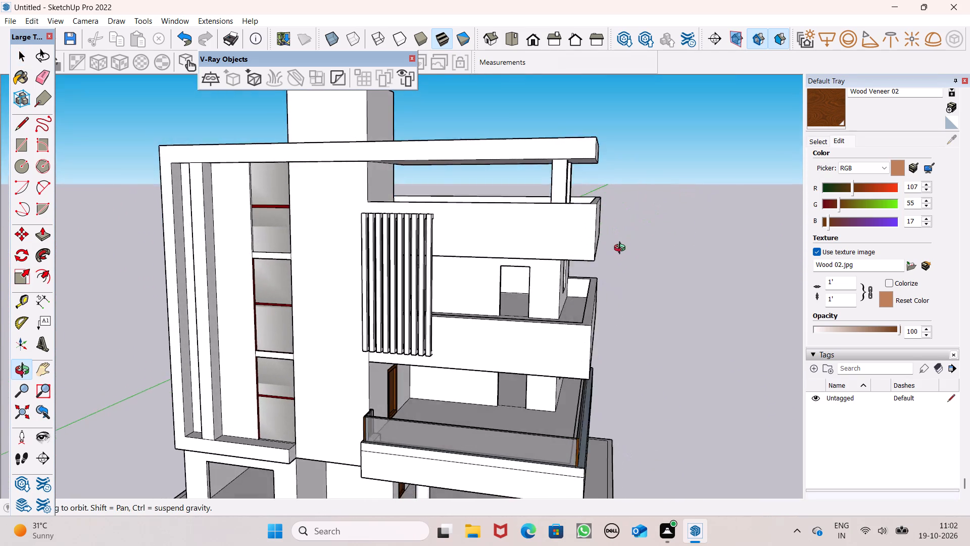
{"action": "middle_click_drag", "start_coordinate": [622, 249], "coordinate": [628, 258]}
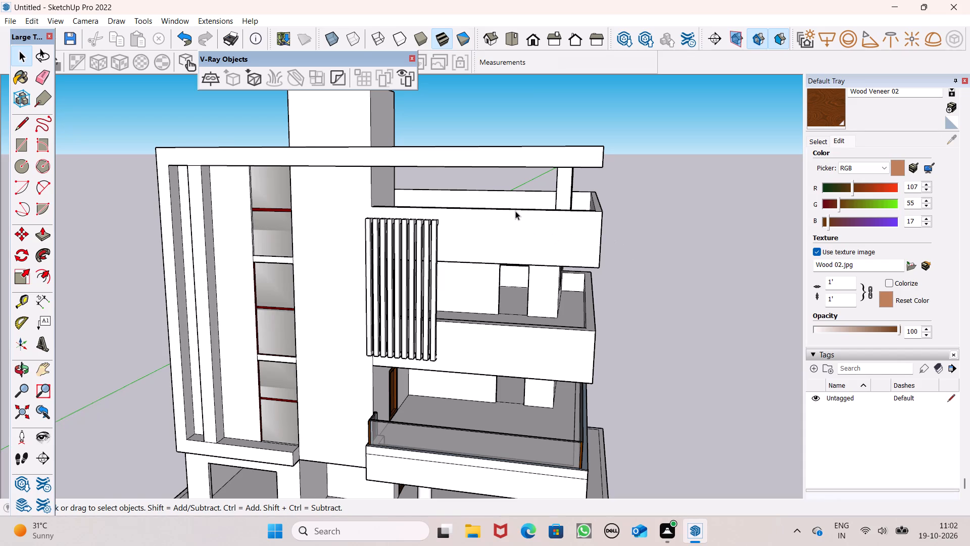
{"action": "scroll", "coordinate": [488, 187], "scroll_direction": "down", "scroll_amount": 4}
{"action": "middle_click_drag", "start_coordinate": [528, 407], "coordinate": [544, 337]}
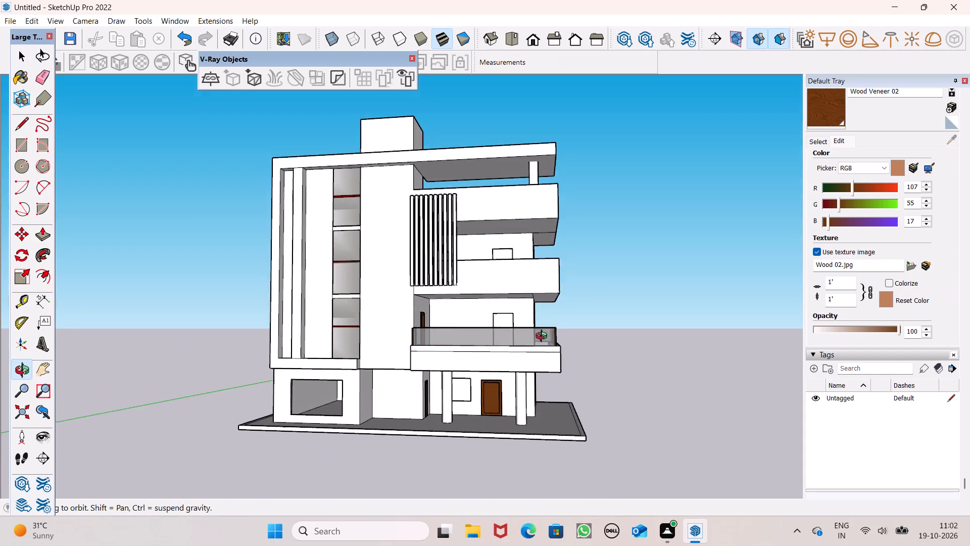
{"action": "middle_click_drag", "start_coordinate": [544, 337], "coordinate": [544, 337]}
{"action": "scroll", "coordinate": [549, 368], "scroll_direction": "up", "scroll_amount": 5}
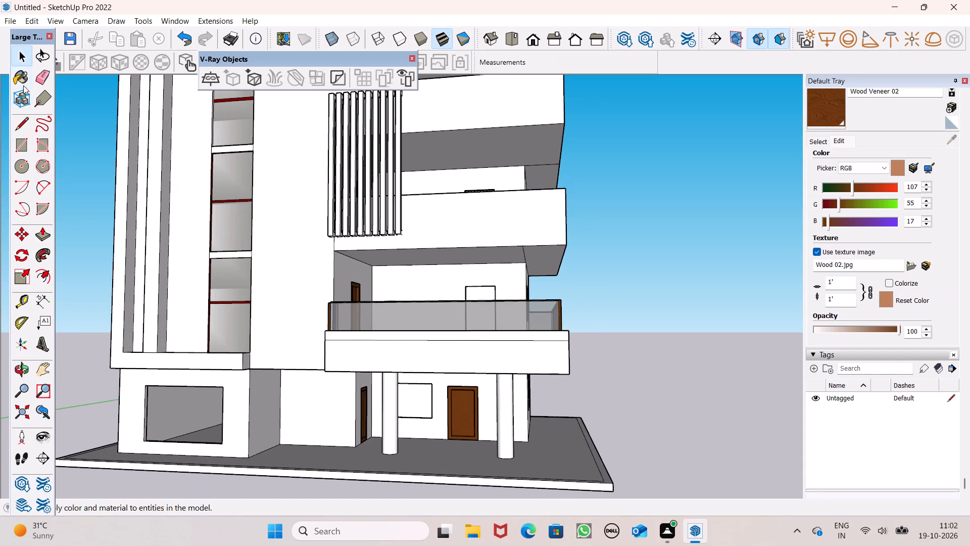
Erase the horizontal line running across the front face of the lowest balcony, below the glass railing.
{"action": "left_click", "coordinate": [19, 134]}
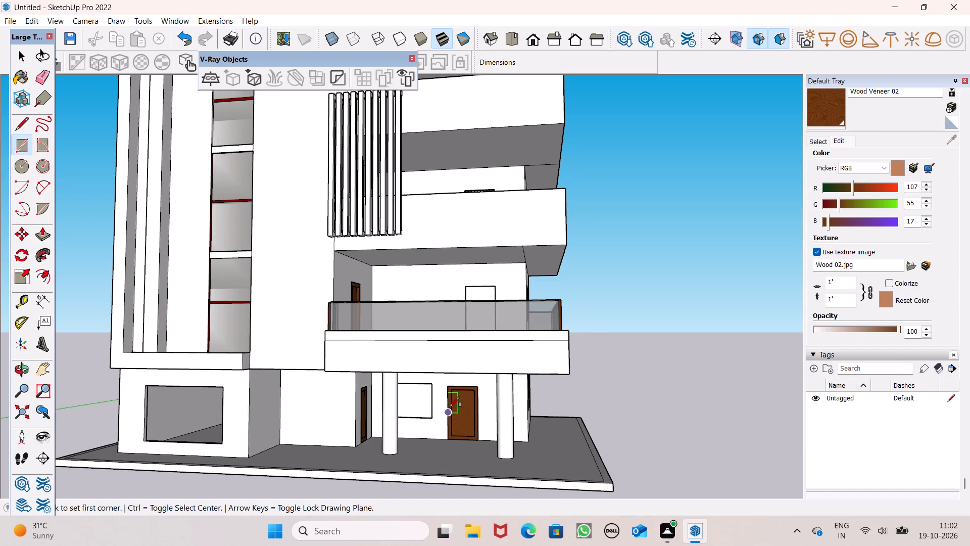
{"action": "middle_click_drag", "start_coordinate": [478, 377], "coordinate": [503, 428]}
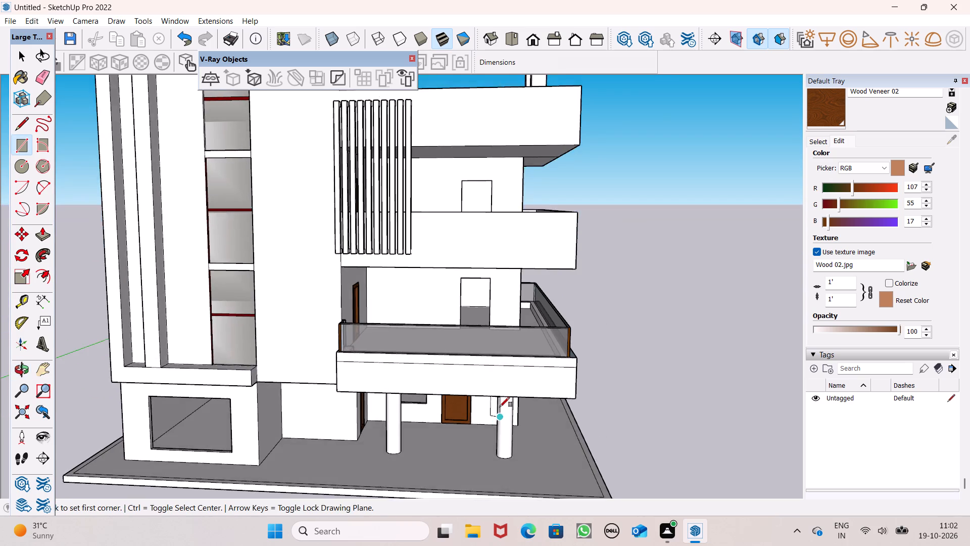
{"action": "scroll", "coordinate": [499, 405], "scroll_direction": "up", "scroll_amount": 7}
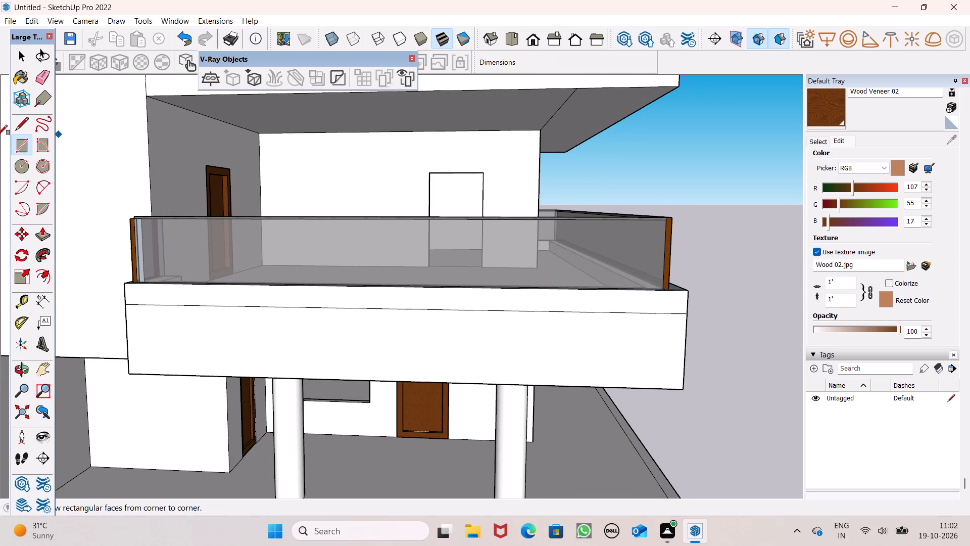
{"action": "left_click", "coordinate": [25, 124]}
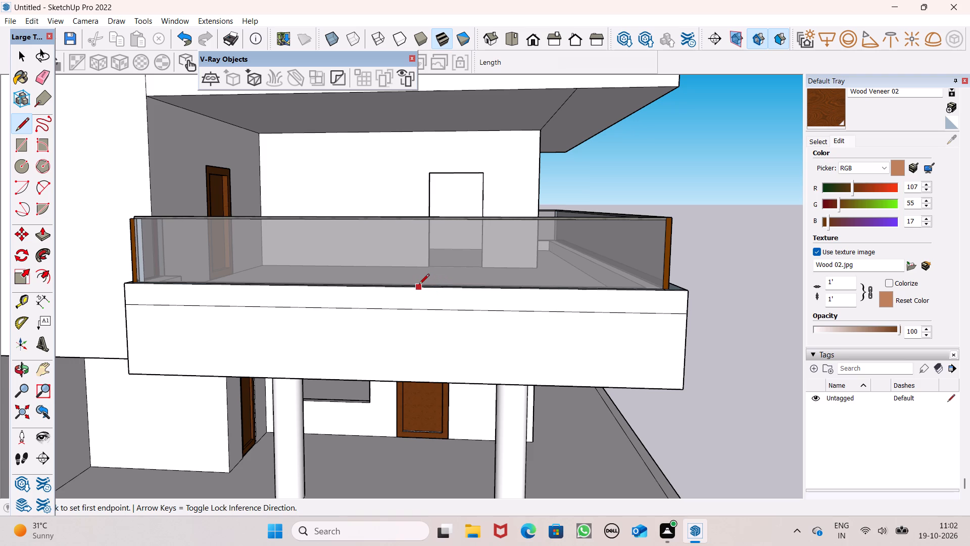
{"action": "left_click", "coordinate": [19, 146]}
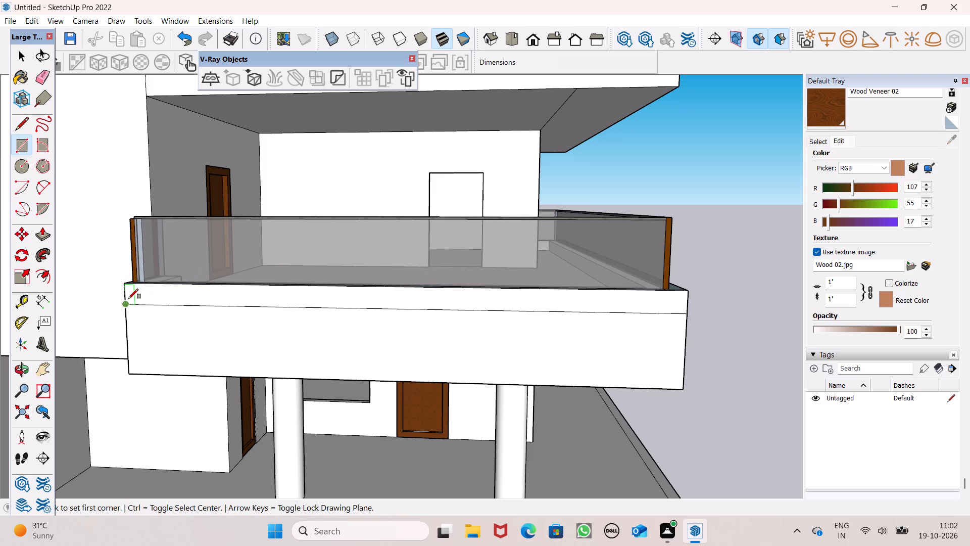
{"action": "left_click", "coordinate": [50, 71]}
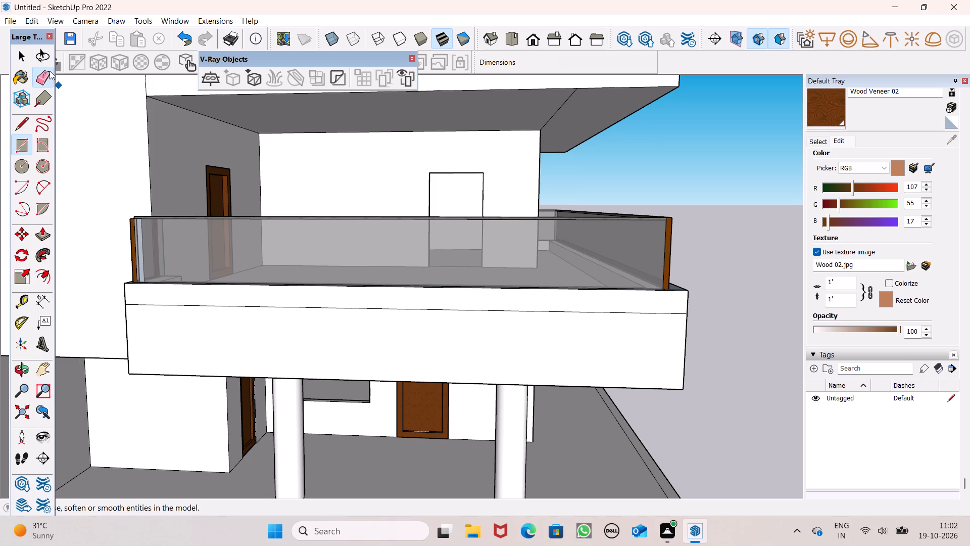
{"action": "left_click_drag", "start_coordinate": [215, 305], "coordinate": [216, 309]}
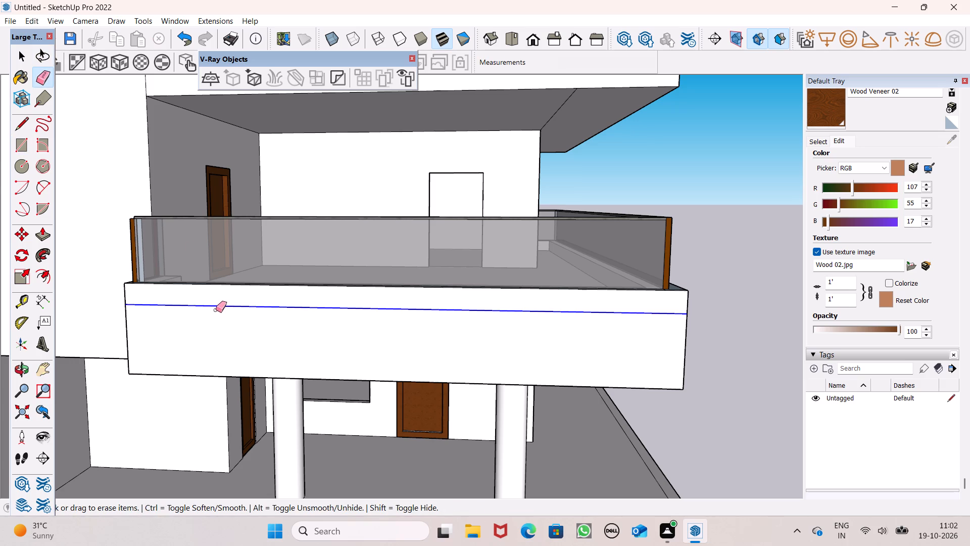
Draw a rectangle about 10' 5 3/8" by 2' 5 1/16" on the lowest balcony's front face, near its window-tower end.
{"action": "left_click", "coordinate": [18, 144]}
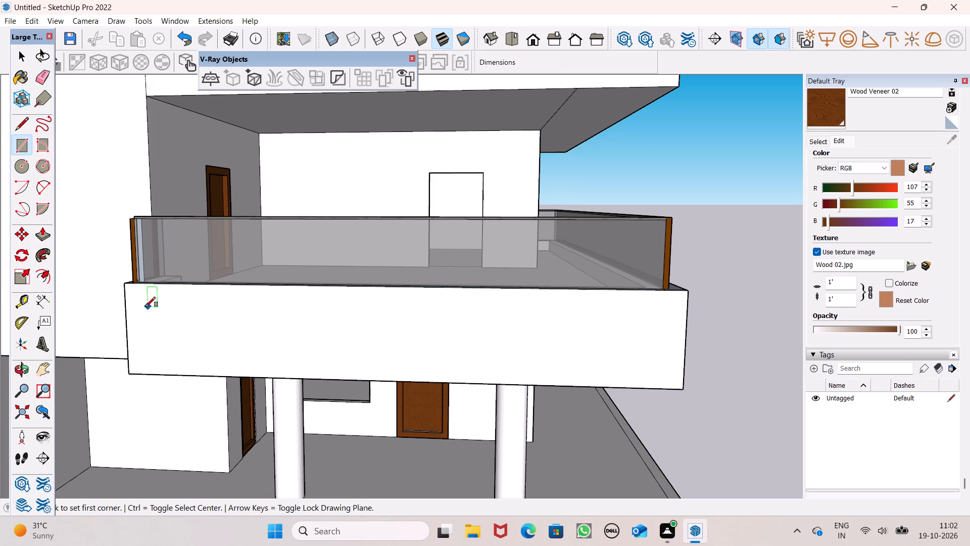
{"action": "left_click", "coordinate": [144, 302]}
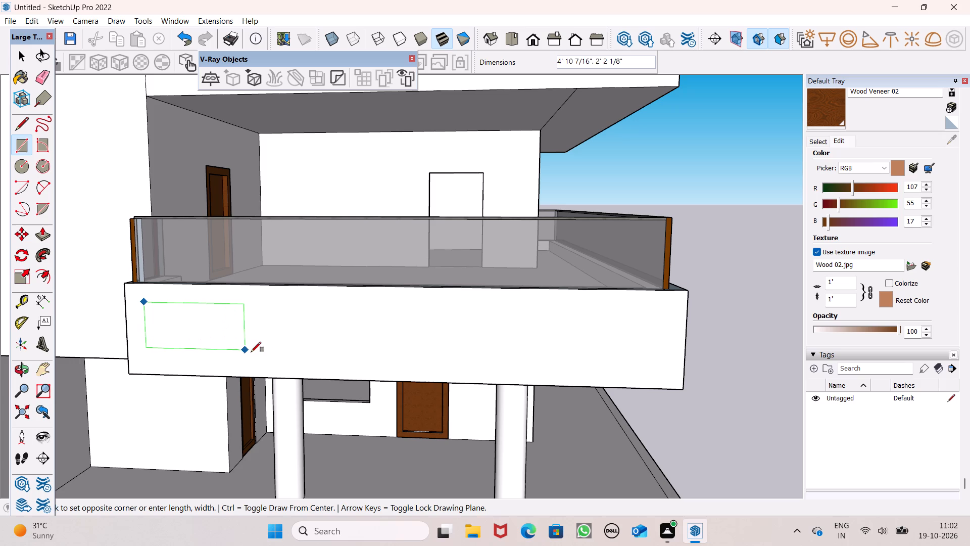
{"action": "left_click", "coordinate": [365, 359]}
Pull the rectangle on the lowest balcony's front face outward about 7 5/16" to form a raised panel.
{"action": "scroll", "coordinate": [370, 313], "scroll_direction": "down", "scroll_amount": 2}
{"action": "middle_click_drag", "start_coordinate": [378, 322], "coordinate": [370, 394]}
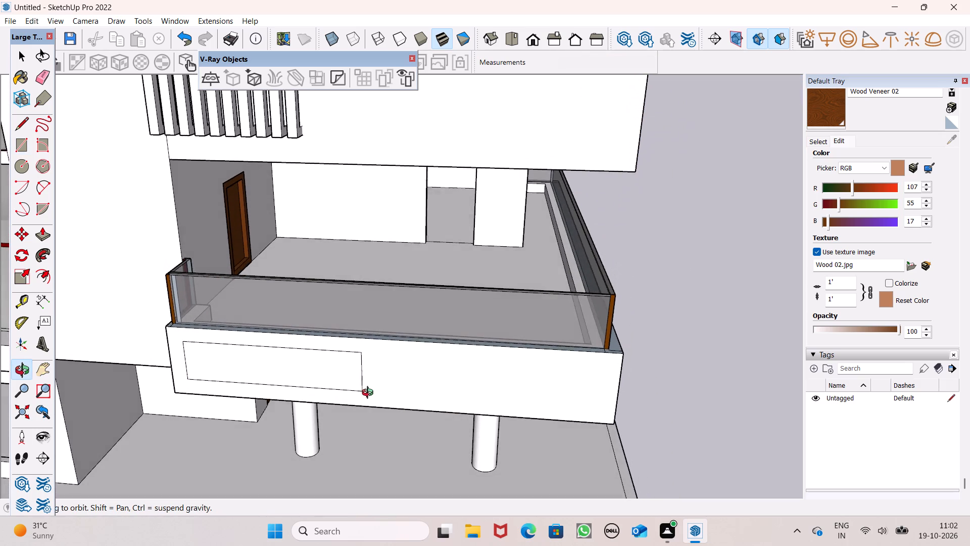
{"action": "middle_click_drag", "start_coordinate": [370, 394], "coordinate": [367, 398]}
{"action": "left_click", "coordinate": [43, 233]}
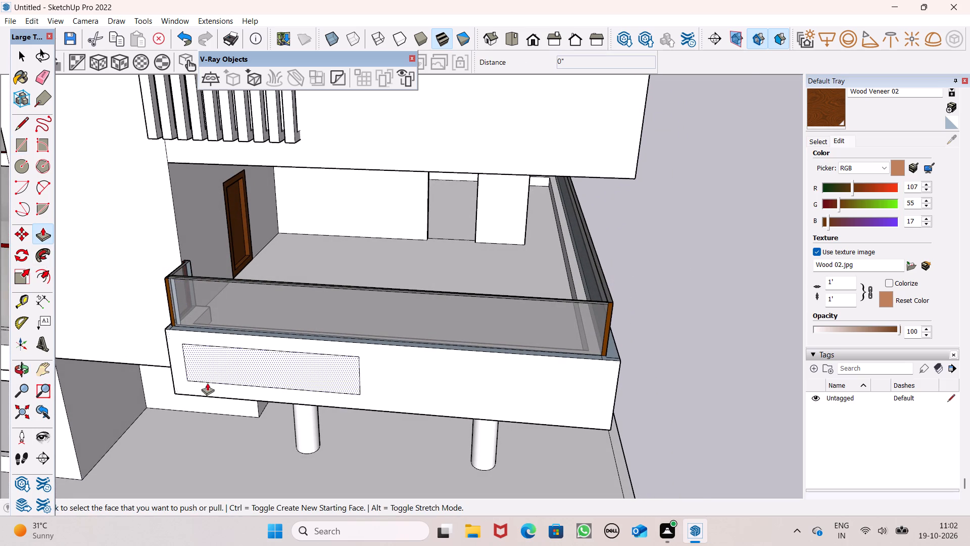
{"action": "scroll", "coordinate": [212, 384], "scroll_direction": "up", "scroll_amount": 3}
{"action": "left_click_drag", "start_coordinate": [221, 372], "coordinate": [217, 379]}
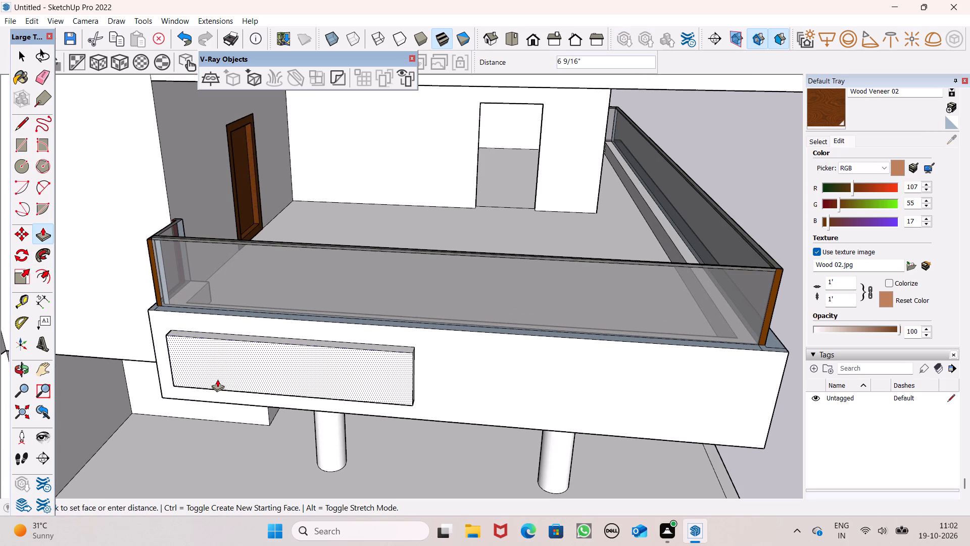
{"action": "left_click_drag", "start_coordinate": [217, 379], "coordinate": [217, 380]}
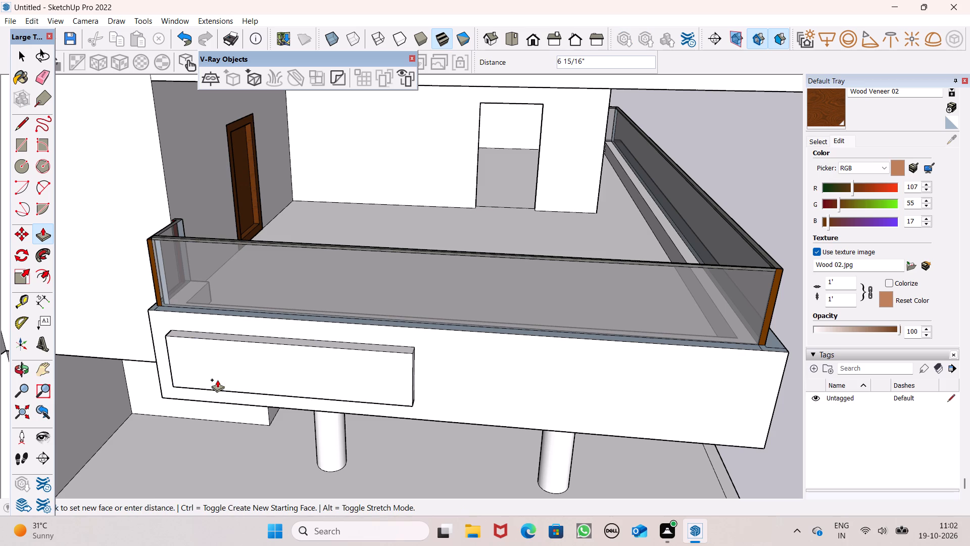
{"action": "left_click_drag", "start_coordinate": [217, 380], "coordinate": [218, 381]}
Extend the raised panel's end face slightly towards the window tower and raise its top face about 2 3/4".
{"action": "middle_click_drag", "start_coordinate": [226, 399], "coordinate": [238, 433]}
{"action": "scroll", "coordinate": [218, 361], "scroll_direction": "up", "scroll_amount": 4}
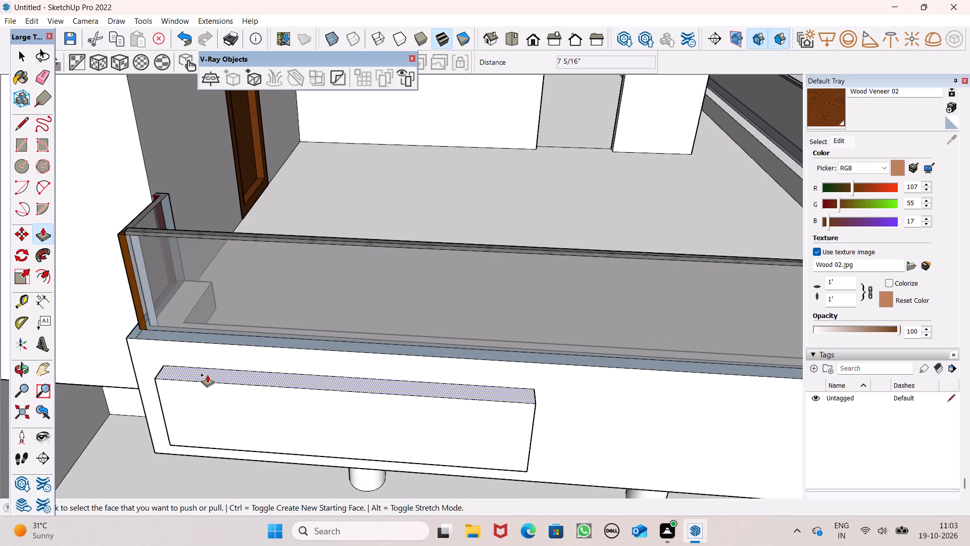
{"action": "scroll", "coordinate": [212, 376], "scroll_direction": "down", "scroll_amount": 1}
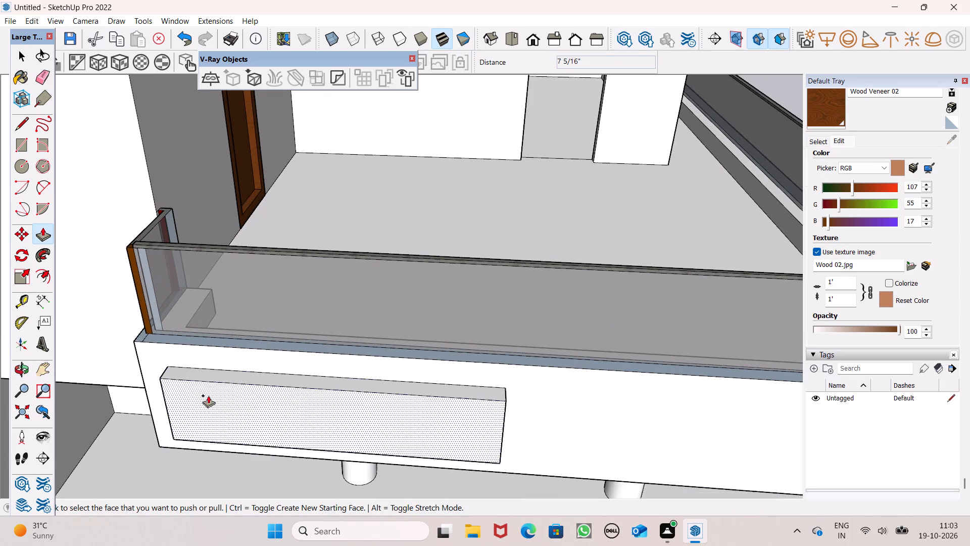
{"action": "middle_click_drag", "start_coordinate": [203, 398], "coordinate": [400, 356]}
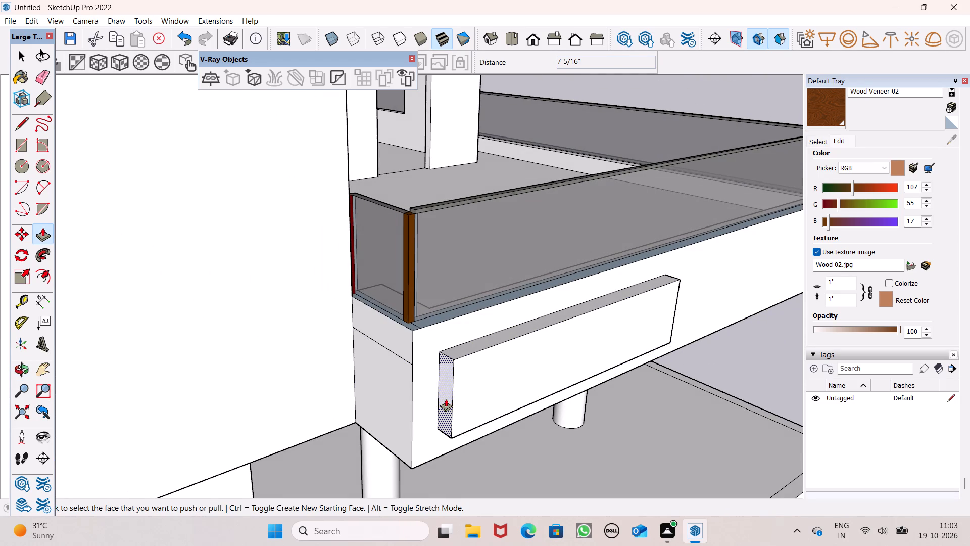
{"action": "left_click_drag", "start_coordinate": [446, 399], "coordinate": [425, 406]}
{"action": "left_click_drag", "start_coordinate": [435, 357], "coordinate": [433, 349]}
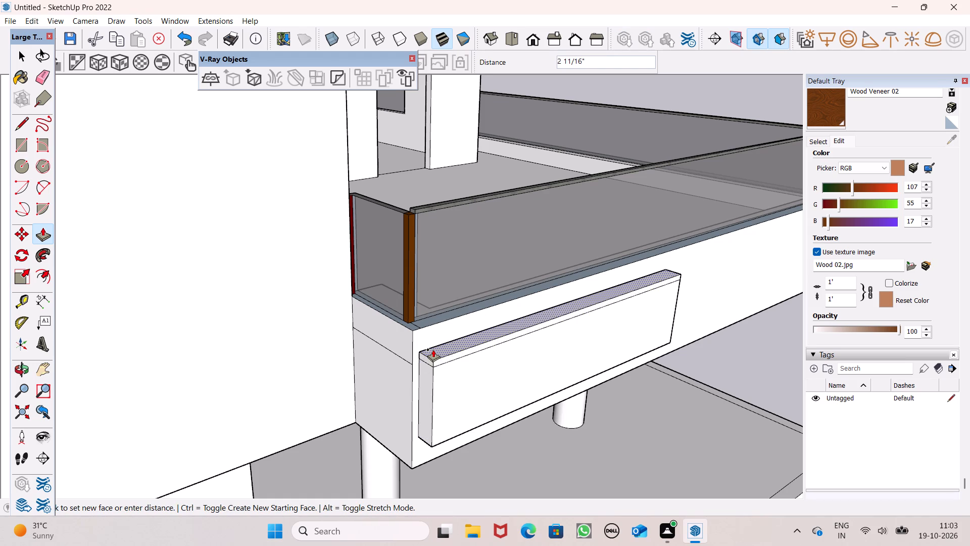
{"action": "left_click_drag", "start_coordinate": [433, 349], "coordinate": [434, 349]}
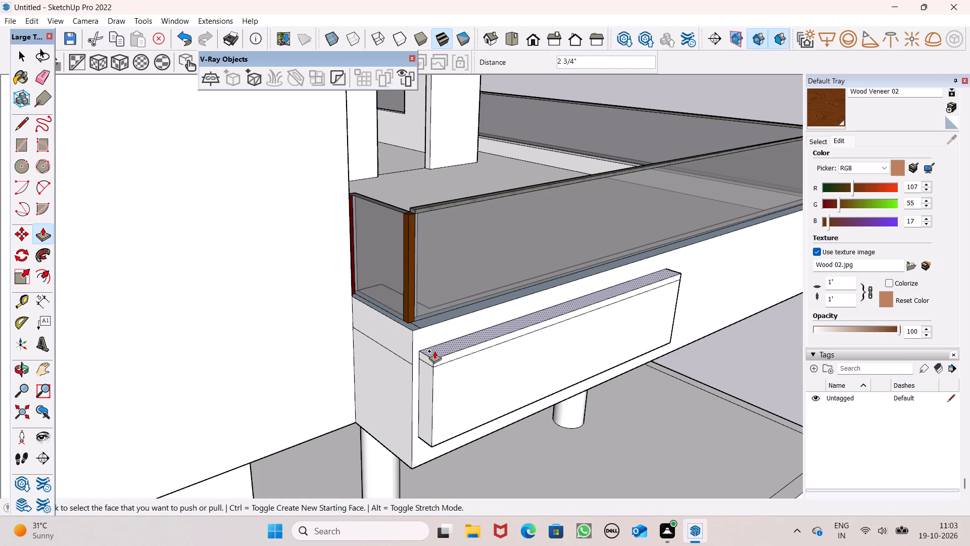
Make the panel's top strip overhang by about 1 1/16" at the front, 1 5/16" at the tower end and 1 3/8" at the far end.
{"action": "scroll", "coordinate": [440, 365], "scroll_direction": "up", "scroll_amount": 10}
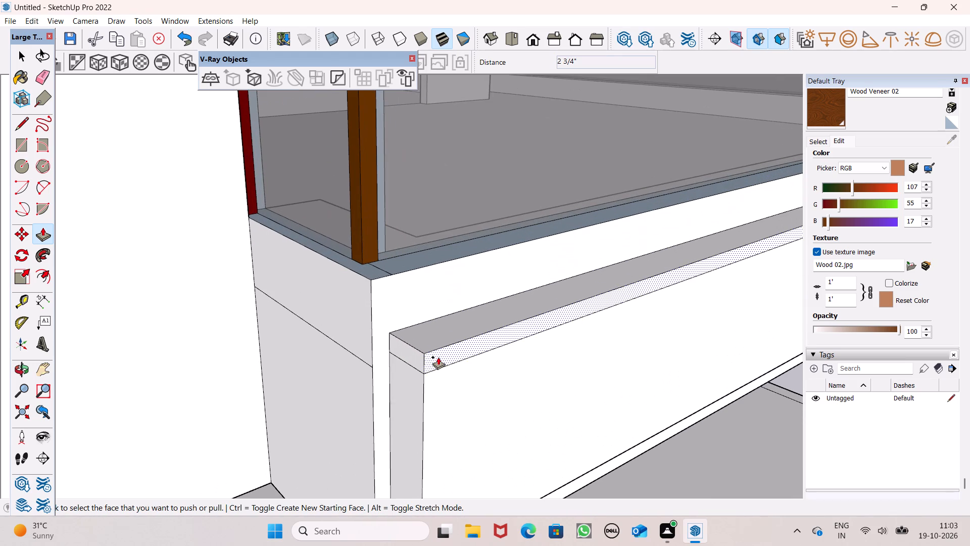
{"action": "left_click_drag", "start_coordinate": [438, 358], "coordinate": [444, 362]}
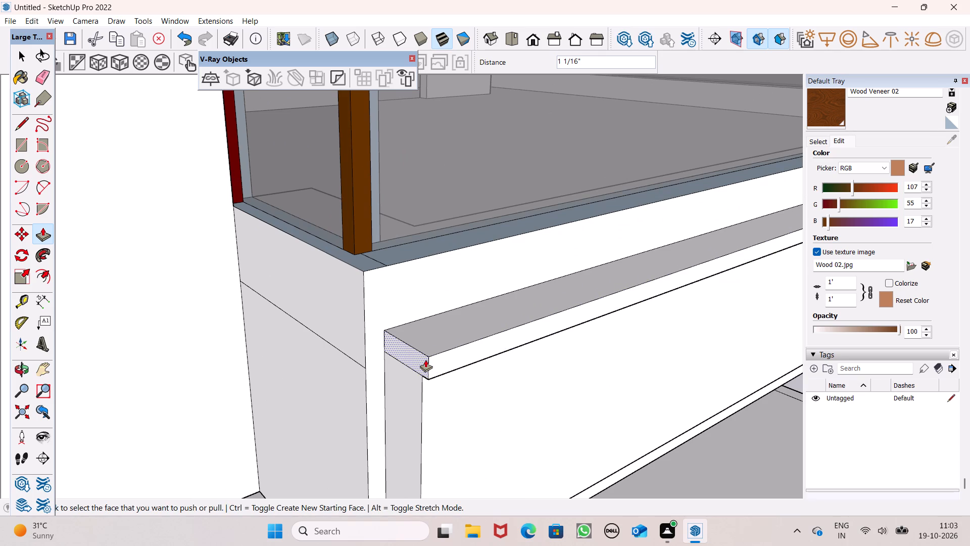
{"action": "left_click_drag", "start_coordinate": [425, 359], "coordinate": [417, 366]}
{"action": "scroll", "coordinate": [406, 324], "scroll_direction": "down", "scroll_amount": 9}
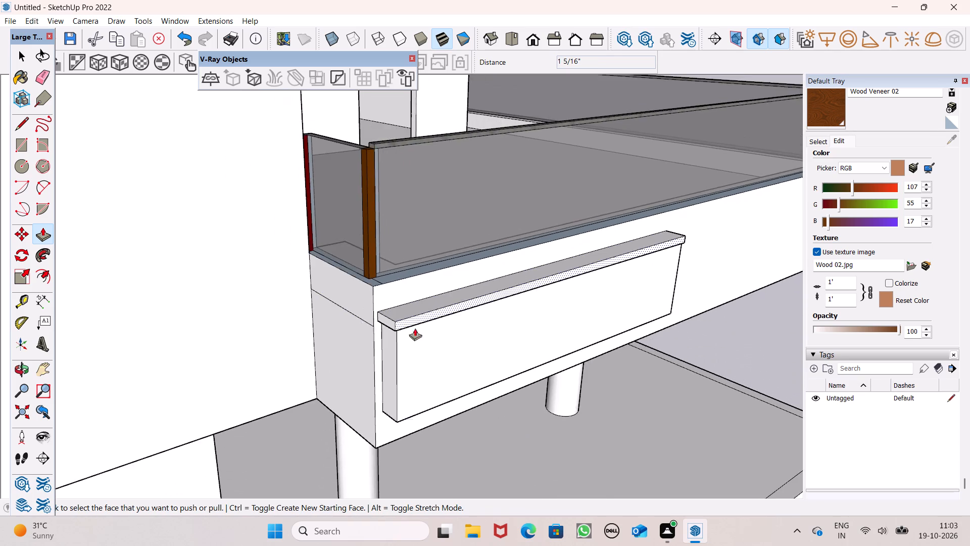
{"action": "middle_click_drag", "start_coordinate": [435, 324], "coordinate": [0, 199]}
{"action": "scroll", "coordinate": [398, 241], "scroll_direction": "up", "scroll_amount": 5}
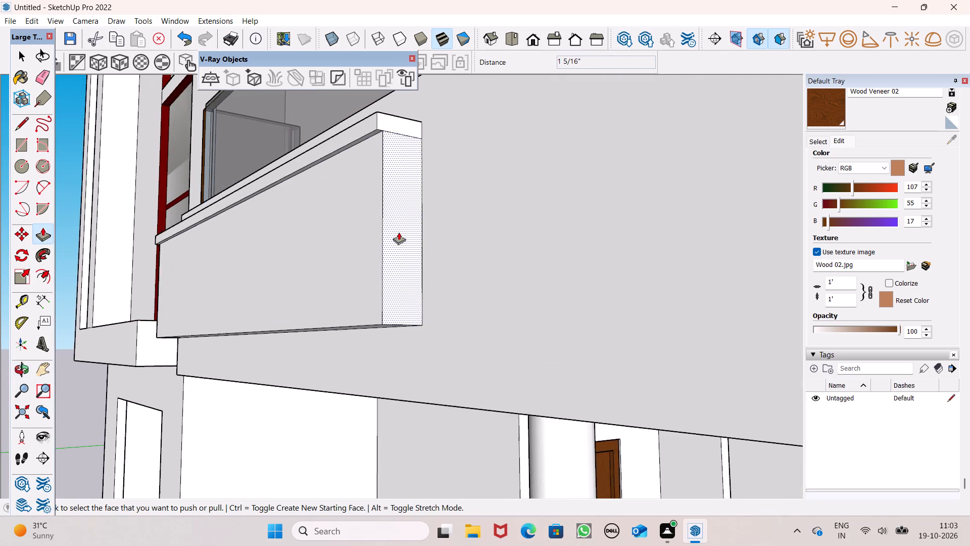
{"action": "scroll", "coordinate": [377, 122], "scroll_direction": "up", "scroll_amount": 4}
{"action": "left_click_drag", "start_coordinate": [393, 107], "coordinate": [399, 107]}
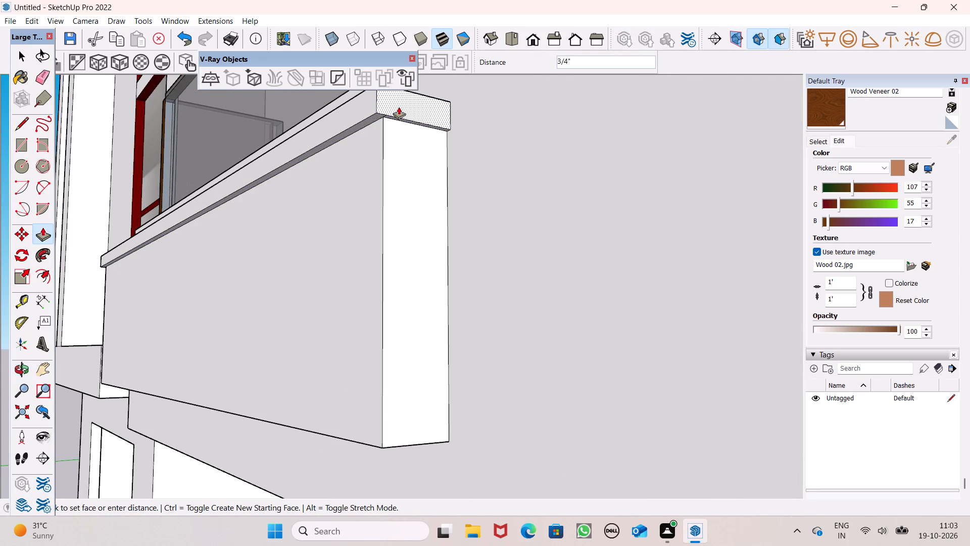
{"action": "left_click_drag", "start_coordinate": [399, 107], "coordinate": [404, 107]}
Examine the balcony panel with its overhanging top strip, then the building's front as a whole.
{"action": "scroll", "coordinate": [400, 187], "scroll_direction": "down", "scroll_amount": 2}
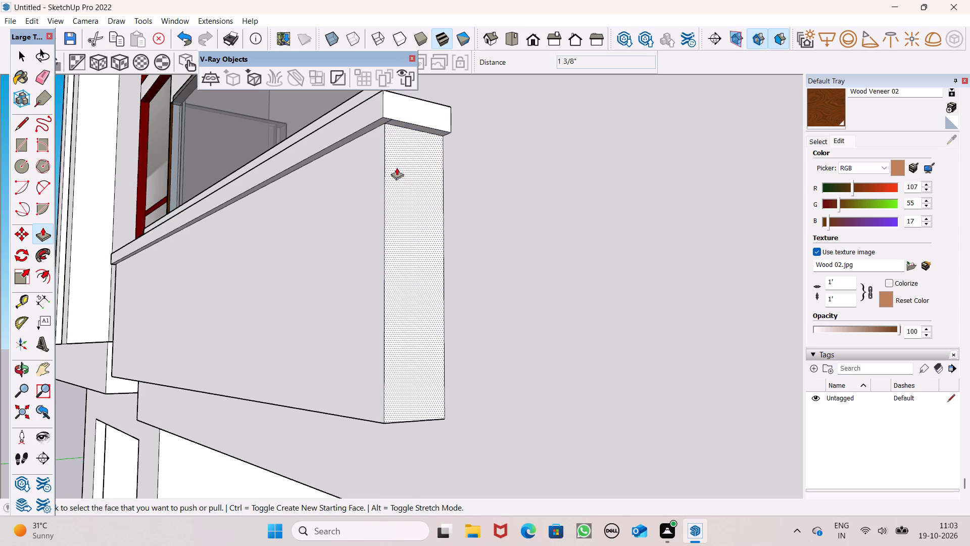
{"action": "scroll", "coordinate": [393, 180], "scroll_direction": "down", "scroll_amount": 11}
{"action": "middle_click_drag", "start_coordinate": [411, 229], "coordinate": [466, 323]}
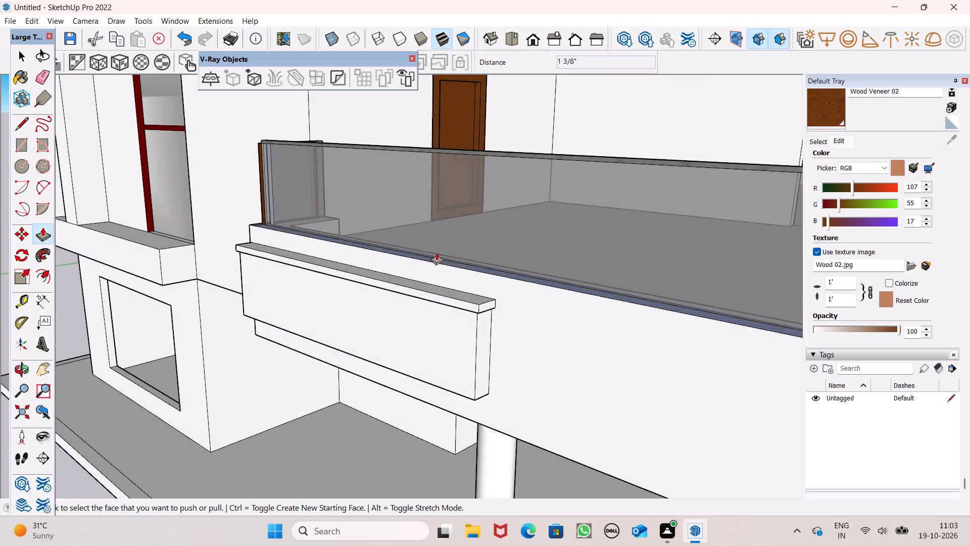
{"action": "scroll", "coordinate": [403, 243], "scroll_direction": "down", "scroll_amount": 8}
{"action": "middle_click_drag", "start_coordinate": [371, 303], "coordinate": [460, 306]}
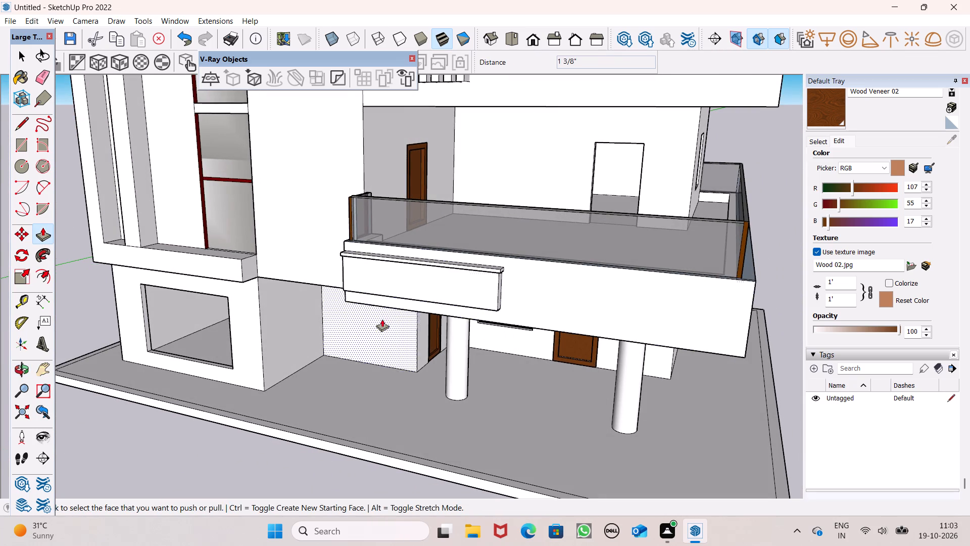
{"action": "scroll", "coordinate": [251, 300], "scroll_direction": "down", "scroll_amount": 7}
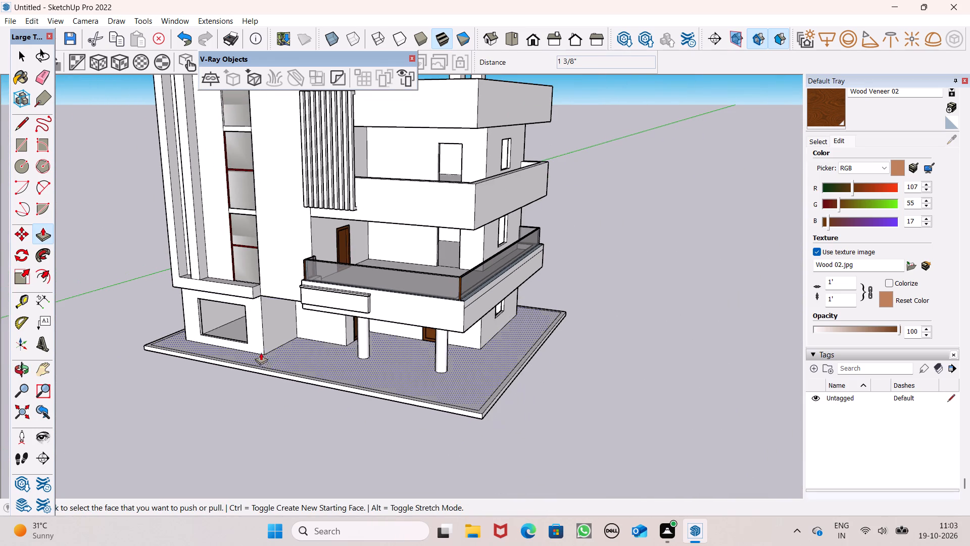
Move the loose three-pane window frame into the ground-floor opening below the window tower, aligning it with the lower corner nearest the entrance.
{"action": "key", "text": "space"}
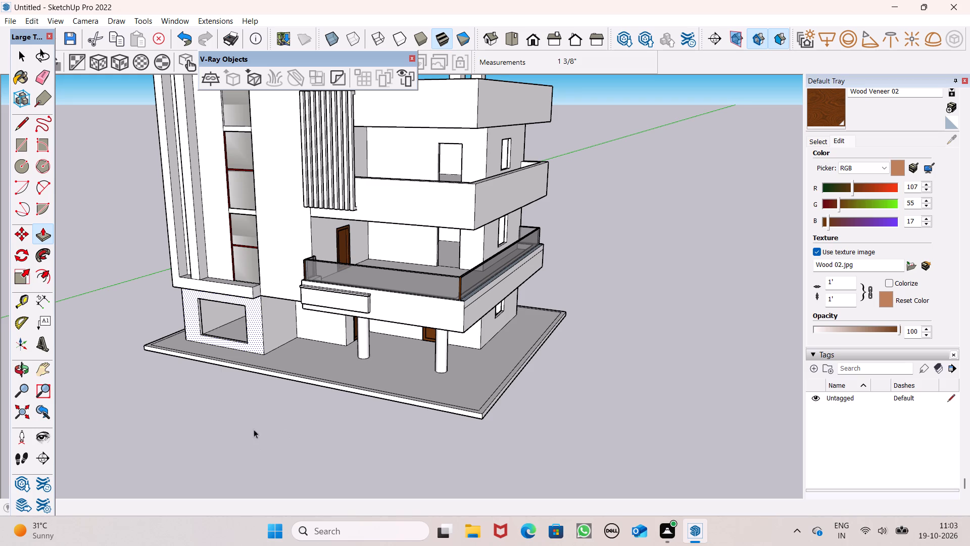
{"action": "middle_click_drag", "start_coordinate": [254, 429], "coordinate": [432, 383]}
{"action": "scroll", "coordinate": [408, 308], "scroll_direction": "down", "scroll_amount": 6}
{"action": "middle_click_drag", "start_coordinate": [342, 396], "coordinate": [315, 414]}
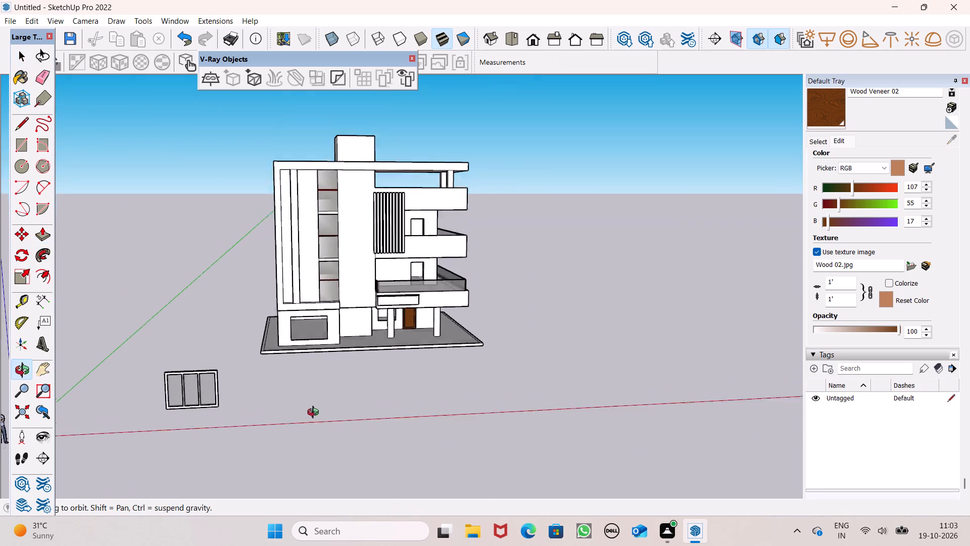
{"action": "middle_click_drag", "start_coordinate": [315, 414], "coordinate": [274, 421]}
{"action": "left_click", "coordinate": [139, 388]}
{"action": "scroll", "coordinate": [155, 396], "scroll_direction": "up", "scroll_amount": 5}
{"action": "left_click", "coordinate": [151, 392]}
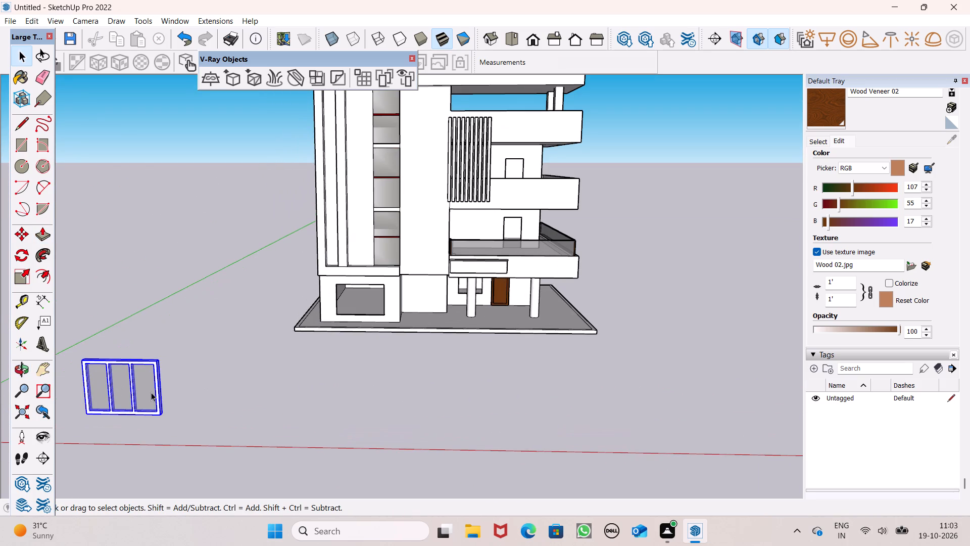
{"action": "key", "text": "m"}
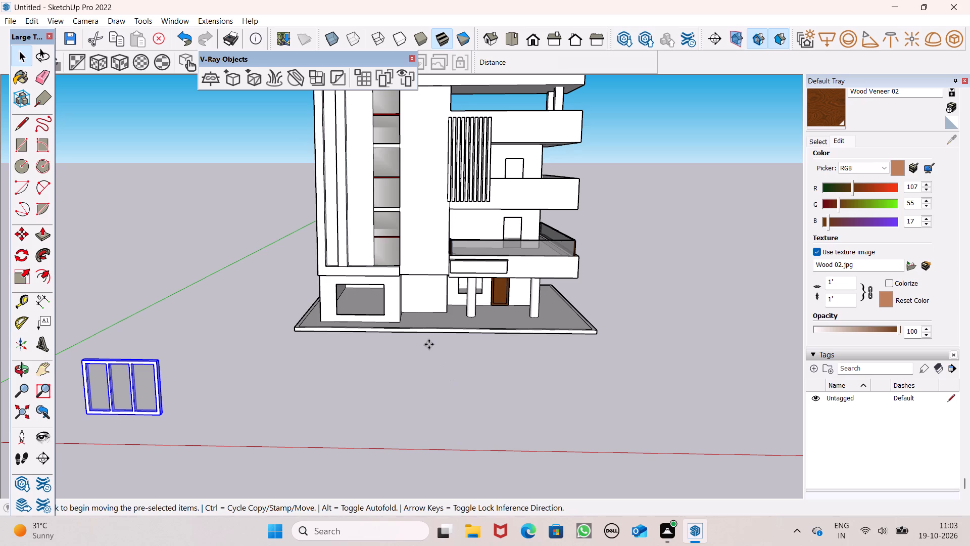
{"action": "key", "text": "Return"}
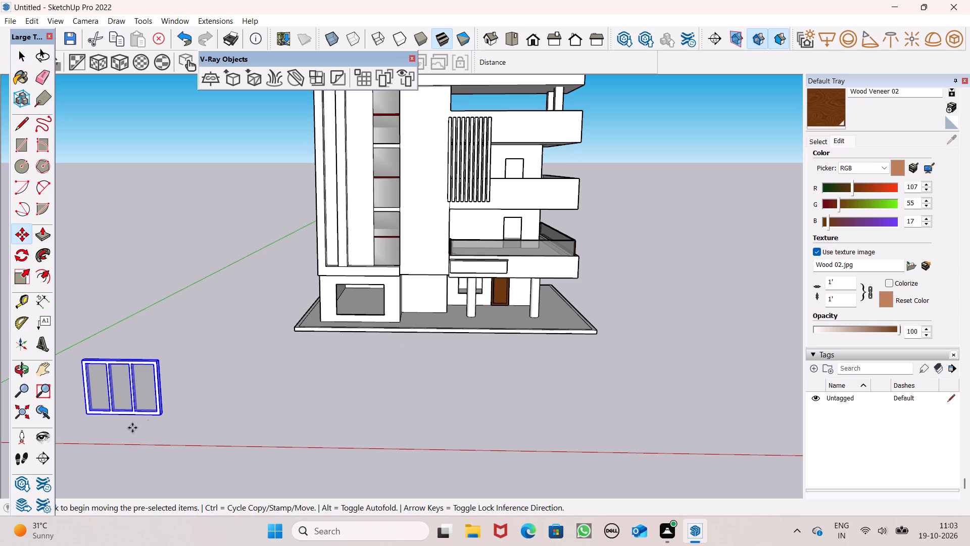
{"action": "left_click_drag", "start_coordinate": [162, 414], "coordinate": [395, 307]}
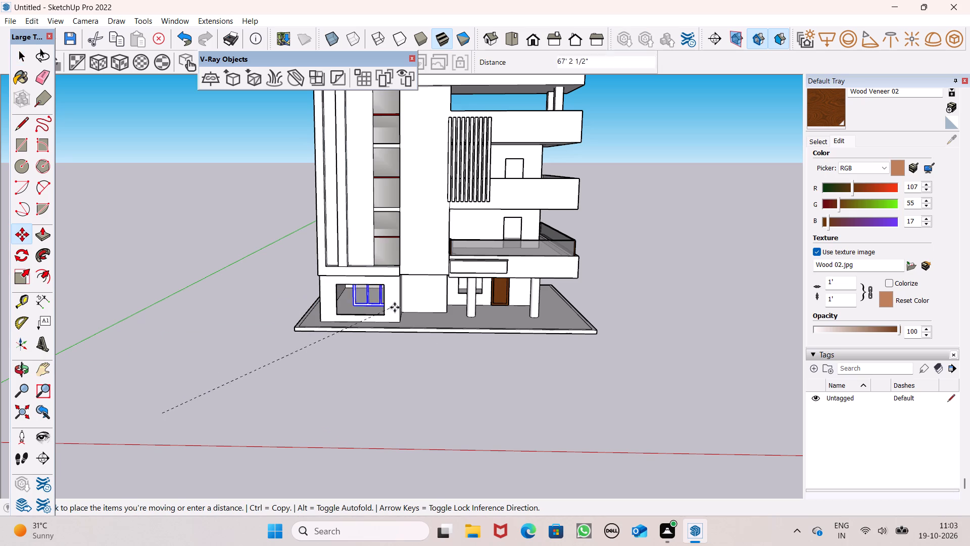
{"action": "left_click_drag", "start_coordinate": [395, 307], "coordinate": [381, 317]}
{"action": "scroll", "coordinate": [380, 313], "scroll_direction": "up", "scroll_amount": 9}
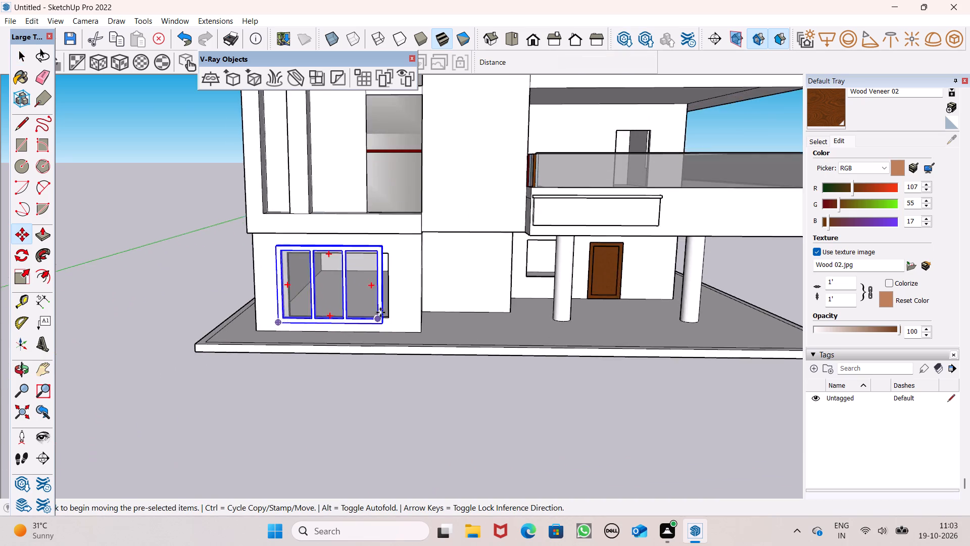
{"action": "scroll", "coordinate": [380, 312], "scroll_direction": "up", "scroll_amount": 7}
{"action": "left_click_drag", "start_coordinate": [363, 330], "coordinate": [383, 311]}
Scale the three-pane window frame uniformly to about 0.90 from its upper outer corner.
{"action": "middle_click_drag", "start_coordinate": [320, 308], "coordinate": [477, 355]}
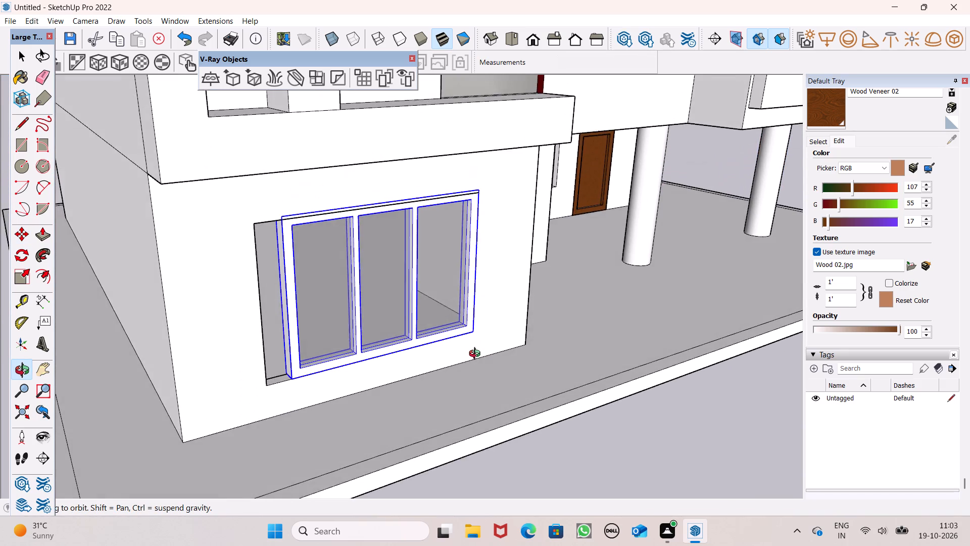
{"action": "middle_click_drag", "start_coordinate": [477, 355], "coordinate": [498, 370]}
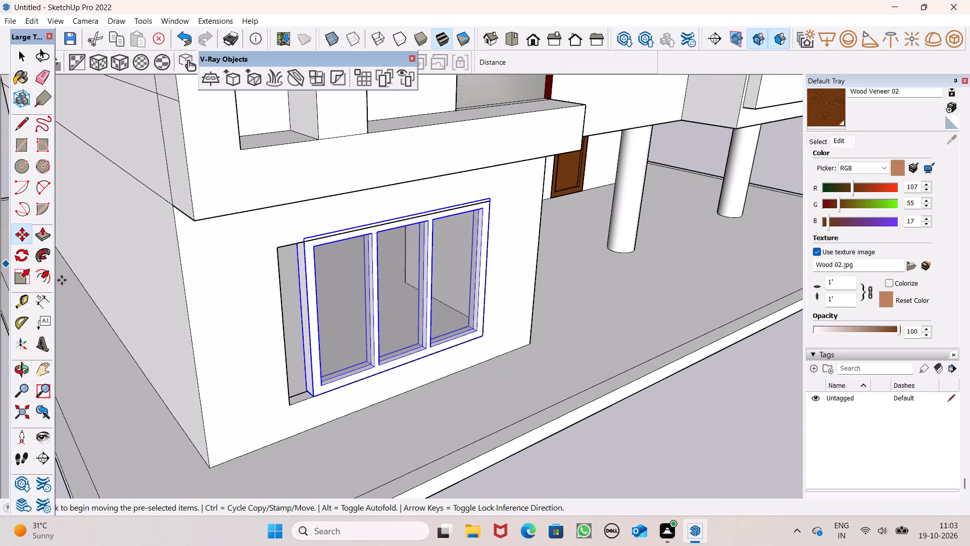
{"action": "left_click_drag", "start_coordinate": [21, 277], "coordinate": [27, 277]}
{"action": "scroll", "coordinate": [390, 234], "scroll_direction": "up", "scroll_amount": 1}
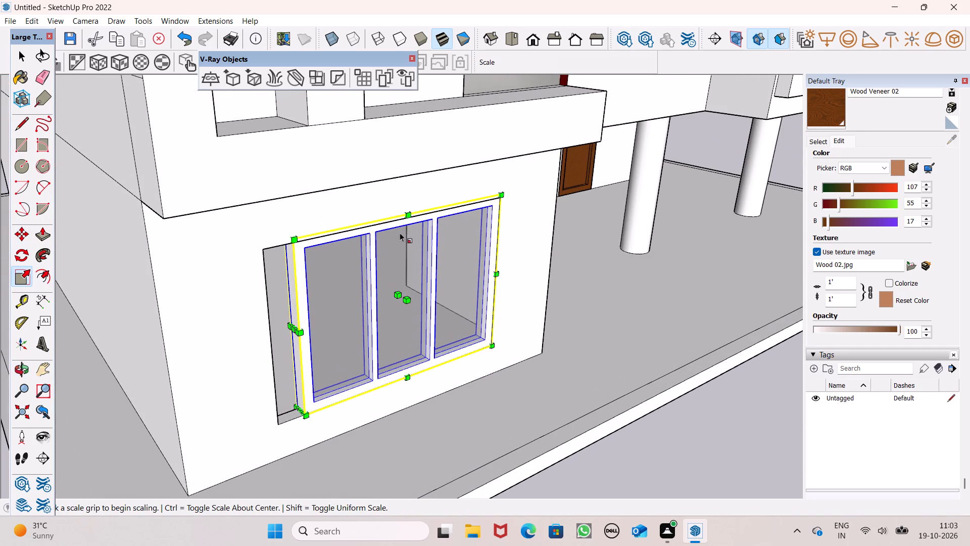
{"action": "left_click_drag", "start_coordinate": [293, 241], "coordinate": [309, 268]}
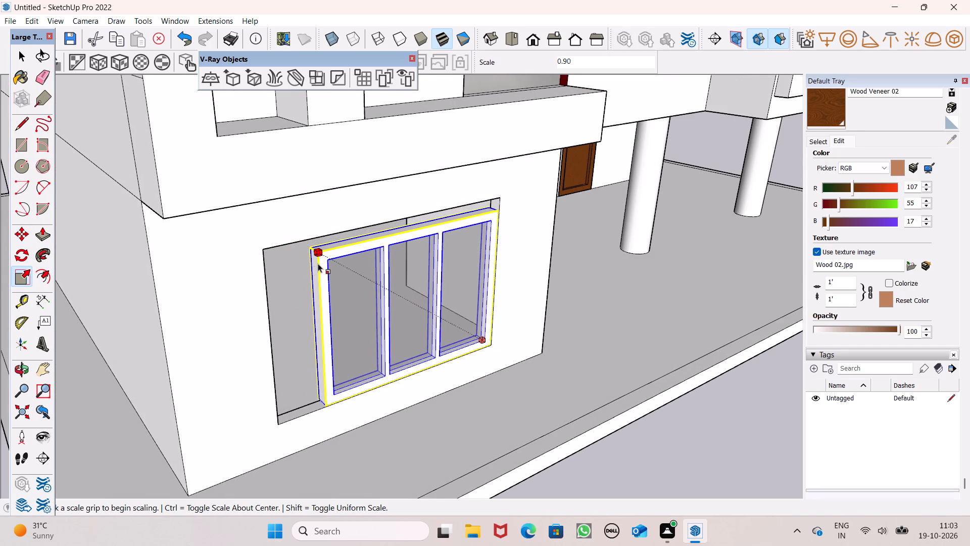
Stretch the window frame's height by a factor of about 1.06 to meet the top of the opening.
{"action": "scroll", "coordinate": [413, 222], "scroll_direction": "up", "scroll_amount": 7}
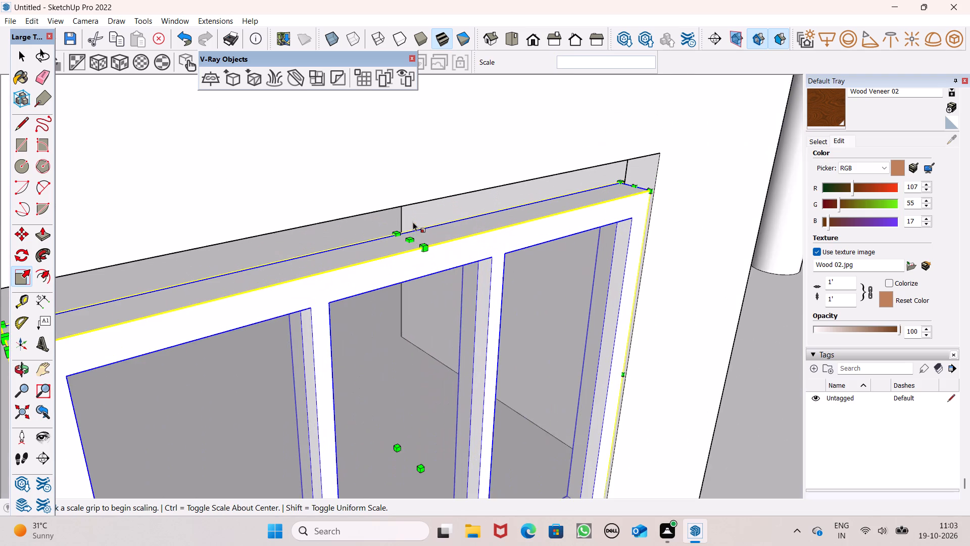
{"action": "left_click_drag", "start_coordinate": [412, 244], "coordinate": [407, 200]}
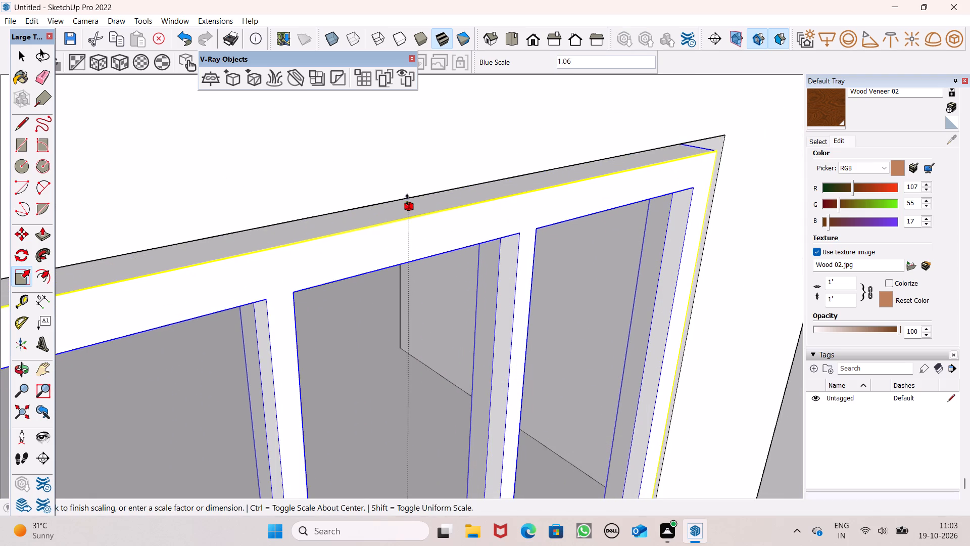
{"action": "left_click_drag", "start_coordinate": [407, 200], "coordinate": [407, 198]}
{"action": "scroll", "coordinate": [373, 170], "scroll_direction": "down", "scroll_amount": 11}
{"action": "scroll", "coordinate": [357, 256], "scroll_direction": "down", "scroll_amount": 4}
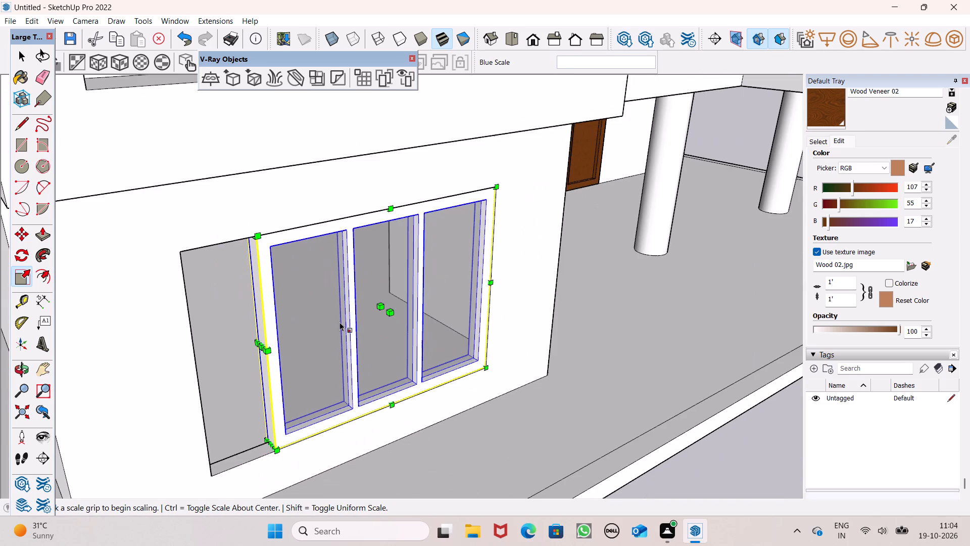
Stretch the window frame's width by a factor of about 1.2 to reach the opening's outer edge.
{"action": "scroll", "coordinate": [239, 375], "scroll_direction": "up", "scroll_amount": 5}
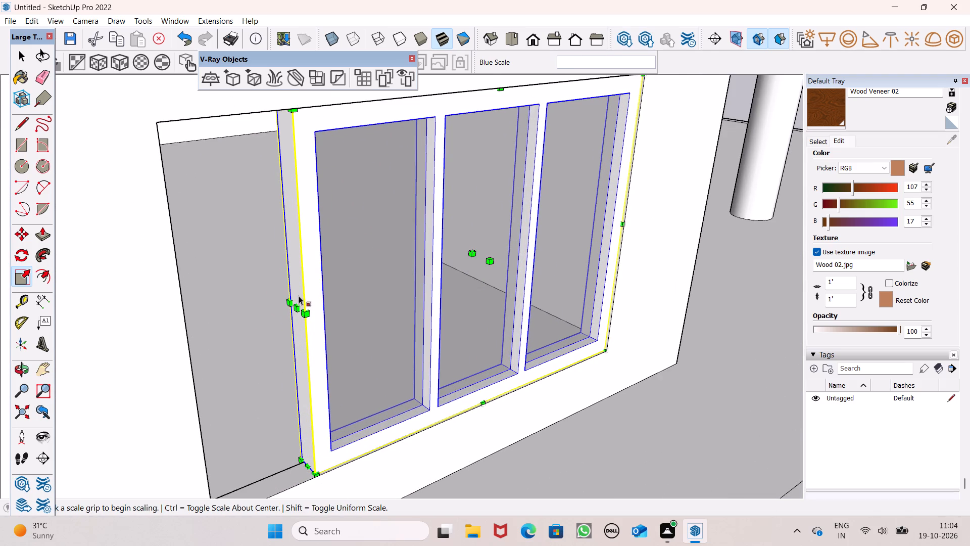
{"action": "left_click_drag", "start_coordinate": [300, 294], "coordinate": [180, 338]}
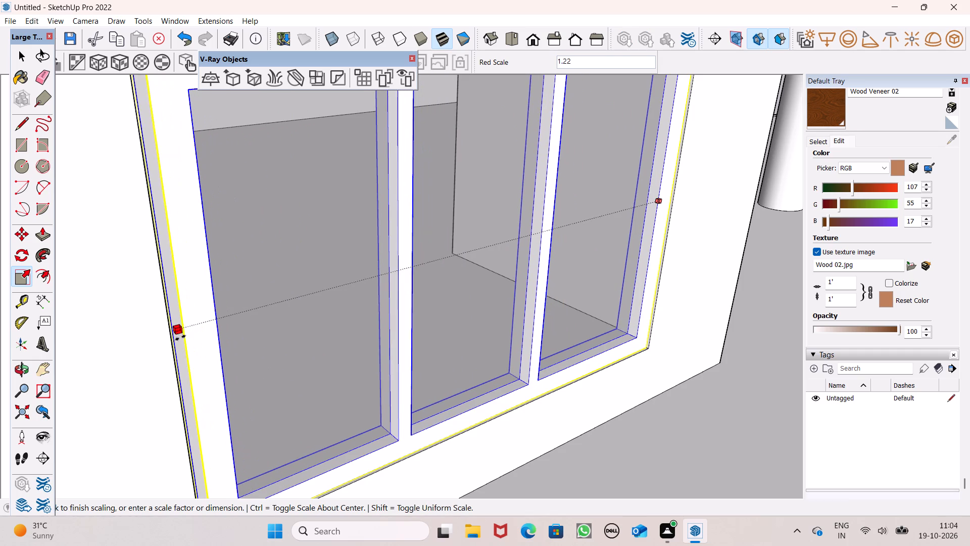
{"action": "left_click_drag", "start_coordinate": [180, 338], "coordinate": [168, 340]}
{"action": "scroll", "coordinate": [171, 269], "scroll_direction": "down", "scroll_amount": 9}
{"action": "middle_click_drag", "start_coordinate": [248, 361], "coordinate": [164, 381]}
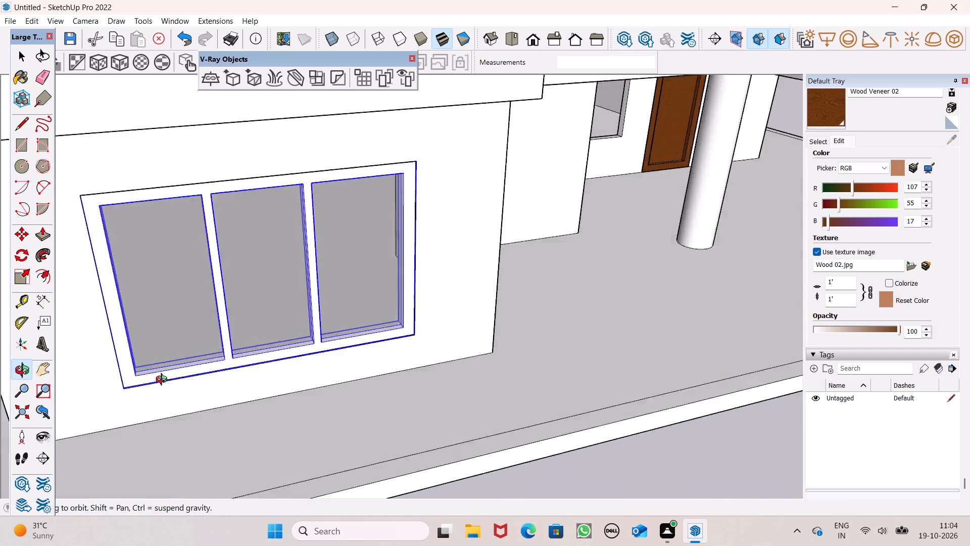
Move the three-pane window frame so its lower corner nearest the entrance meets the matching corner of the ground-floor wall opening.
{"action": "middle_click_drag", "start_coordinate": [164, 381], "coordinate": [116, 393]}
{"action": "scroll", "coordinate": [270, 248], "scroll_direction": "down", "scroll_amount": 5}
{"action": "key", "text": "space"}
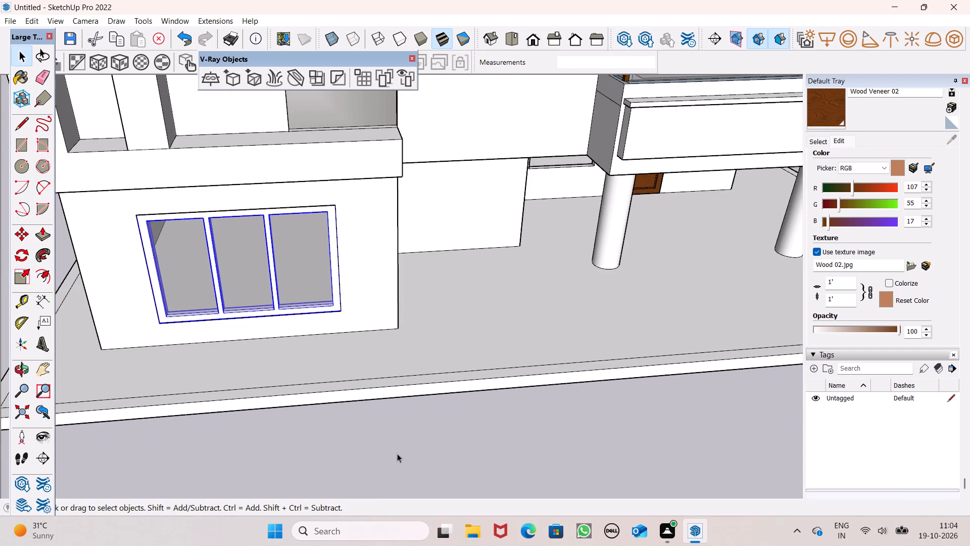
{"action": "left_click", "coordinate": [397, 453]}
{"action": "scroll", "coordinate": [275, 284], "scroll_direction": "up", "scroll_amount": 7}
{"action": "scroll", "coordinate": [356, 329], "scroll_direction": "up", "scroll_amount": 1}
{"action": "middle_click_drag", "start_coordinate": [357, 332], "coordinate": [373, 382]}
{"action": "scroll", "coordinate": [373, 382], "scroll_direction": "up", "scroll_amount": 6}
{"action": "scroll", "coordinate": [428, 405], "scroll_direction": "up", "scroll_amount": 2}
{"action": "scroll", "coordinate": [447, 369], "scroll_direction": "down", "scroll_amount": 4}
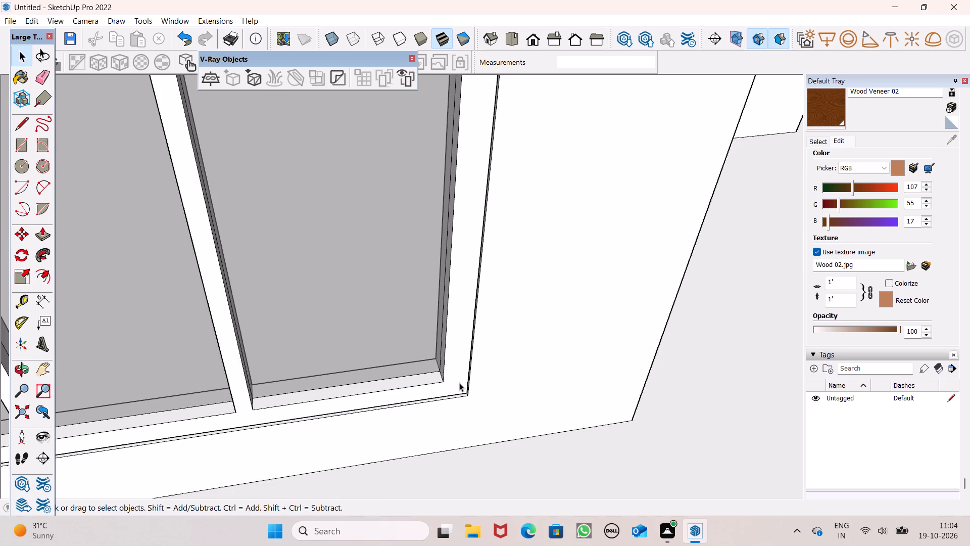
{"action": "scroll", "coordinate": [471, 394], "scroll_direction": "up", "scroll_amount": 3}
{"action": "left_click", "coordinate": [444, 387]}
{"action": "scroll", "coordinate": [442, 385], "scroll_direction": "up", "scroll_amount": 2}
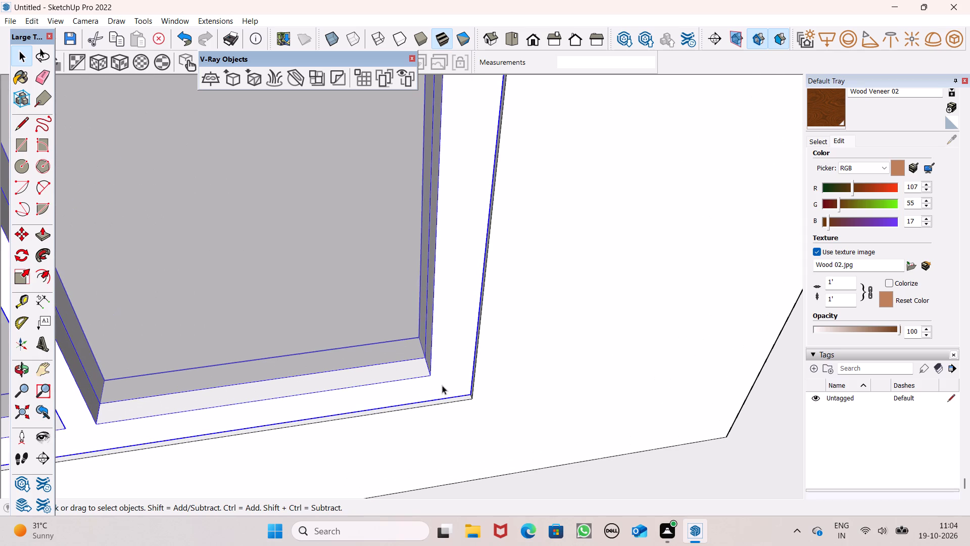
{"action": "key", "text": "m"}
{"action": "key", "text": "Return"}
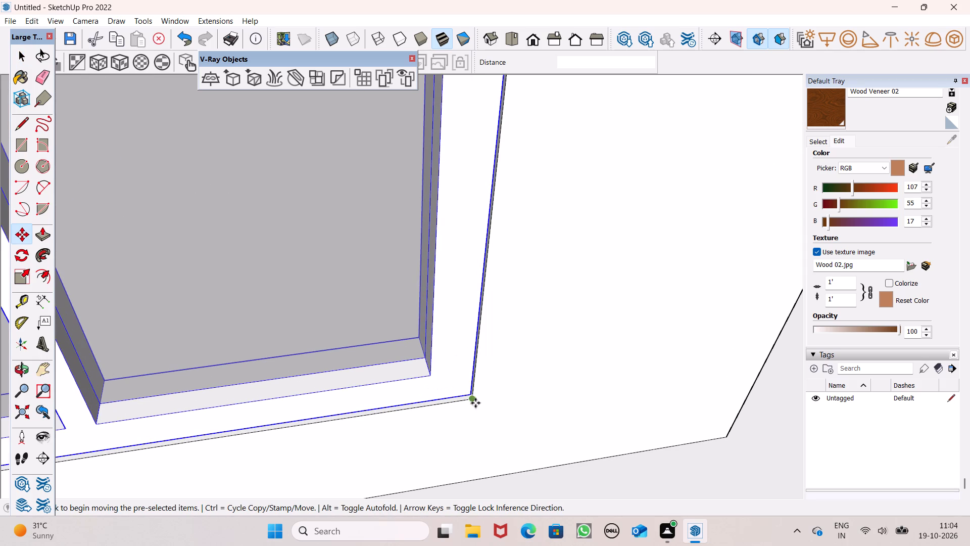
{"action": "left_click_drag", "start_coordinate": [470, 395], "coordinate": [469, 400]}
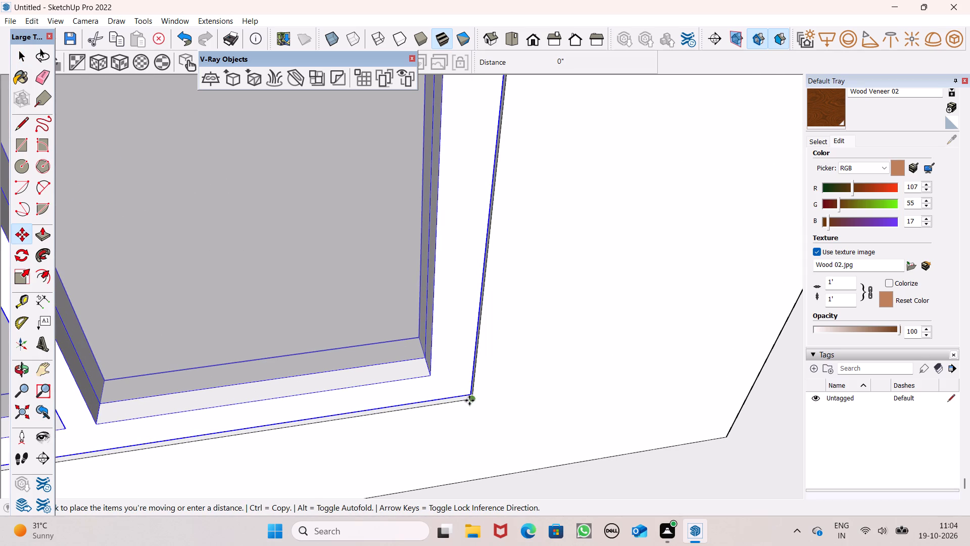
{"action": "left_click_drag", "start_coordinate": [469, 400], "coordinate": [471, 406]}
{"action": "scroll", "coordinate": [470, 407], "scroll_direction": "up", "scroll_amount": 6}
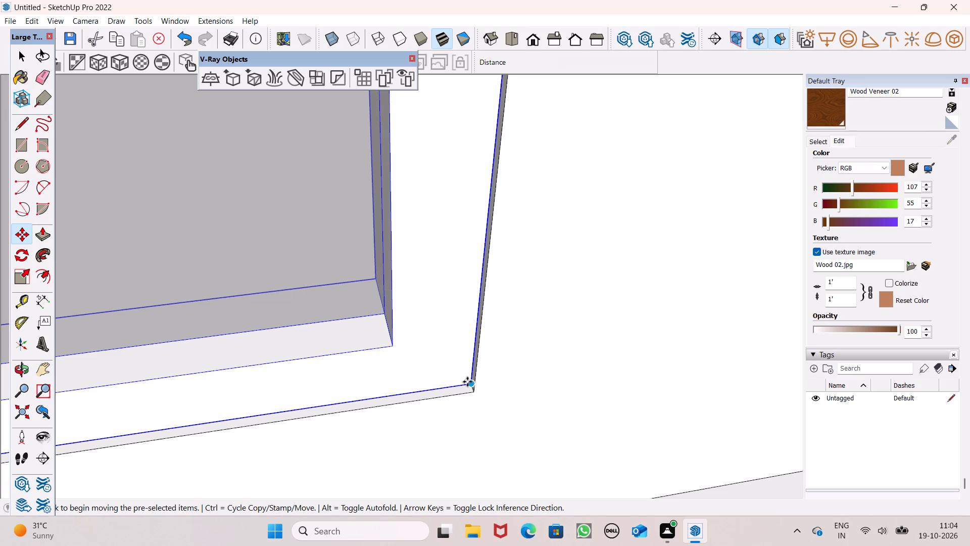
{"action": "left_click_drag", "start_coordinate": [470, 383], "coordinate": [473, 391]}
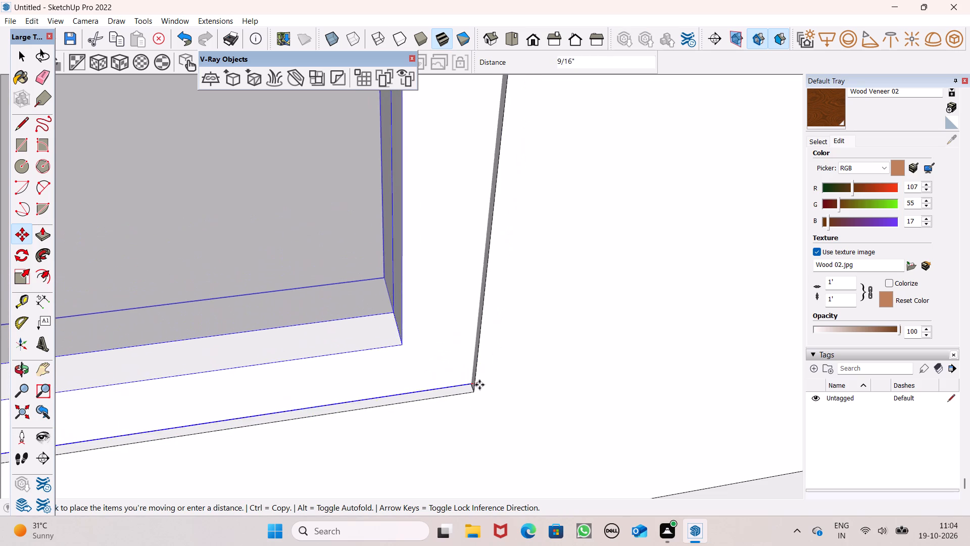
{"action": "left_click", "coordinate": [478, 396]}
{"action": "key", "text": "space"}
{"action": "scroll", "coordinate": [429, 284], "scroll_direction": "down", "scroll_amount": 6}
{"action": "scroll", "coordinate": [374, 232], "scroll_direction": "down", "scroll_amount": 7}
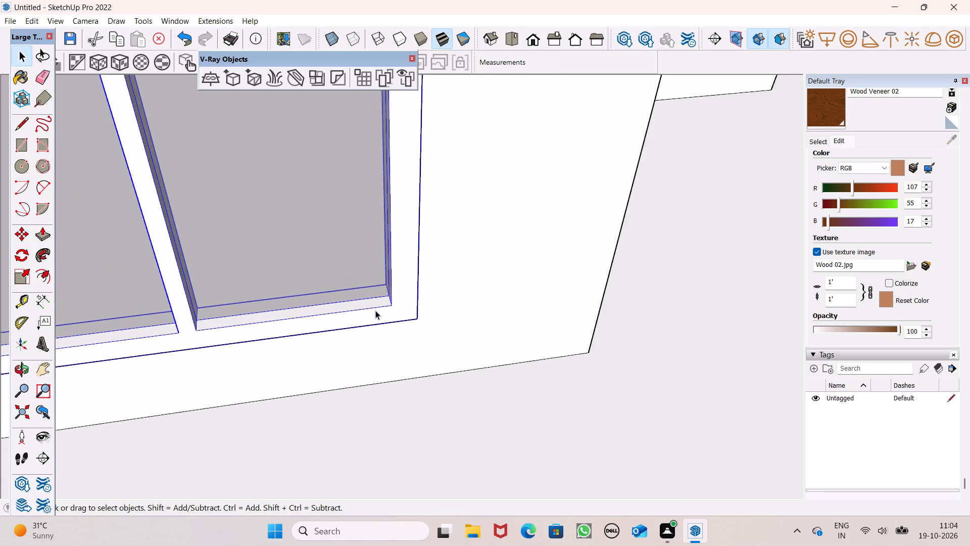
{"action": "scroll", "coordinate": [370, 252], "scroll_direction": "down", "scroll_amount": 7}
{"action": "scroll", "coordinate": [412, 197], "scroll_direction": "down", "scroll_amount": 11}
{"action": "left_click", "coordinate": [428, 436]}
{"action": "scroll", "coordinate": [378, 327], "scroll_direction": "down", "scroll_amount": 3}
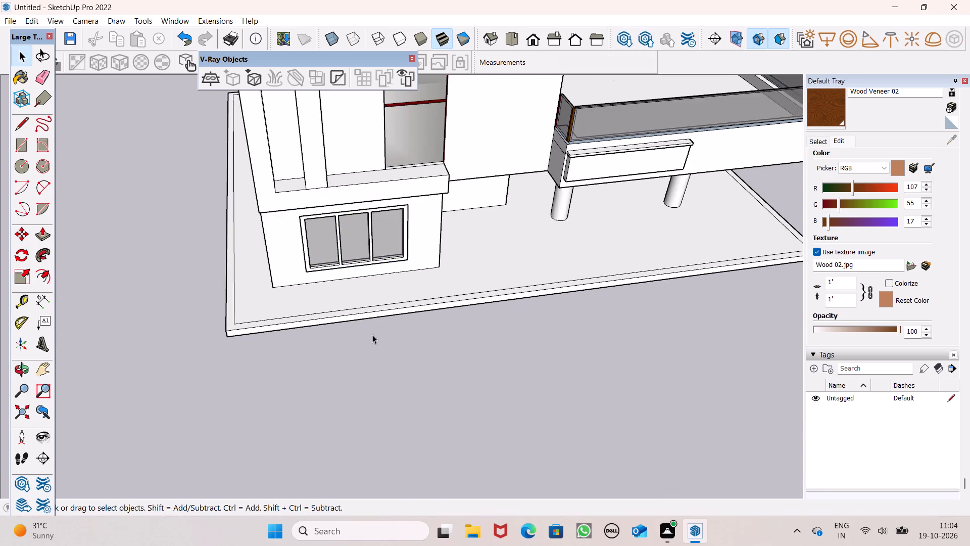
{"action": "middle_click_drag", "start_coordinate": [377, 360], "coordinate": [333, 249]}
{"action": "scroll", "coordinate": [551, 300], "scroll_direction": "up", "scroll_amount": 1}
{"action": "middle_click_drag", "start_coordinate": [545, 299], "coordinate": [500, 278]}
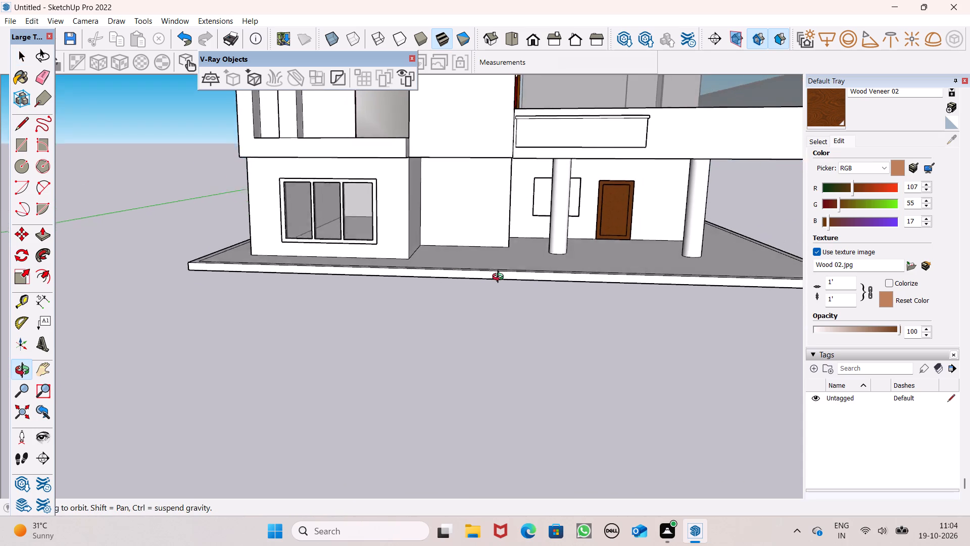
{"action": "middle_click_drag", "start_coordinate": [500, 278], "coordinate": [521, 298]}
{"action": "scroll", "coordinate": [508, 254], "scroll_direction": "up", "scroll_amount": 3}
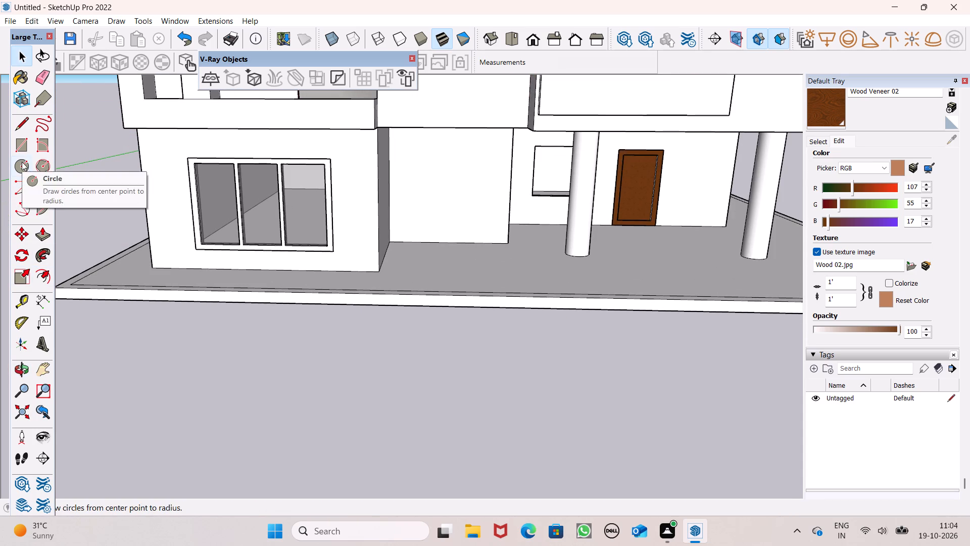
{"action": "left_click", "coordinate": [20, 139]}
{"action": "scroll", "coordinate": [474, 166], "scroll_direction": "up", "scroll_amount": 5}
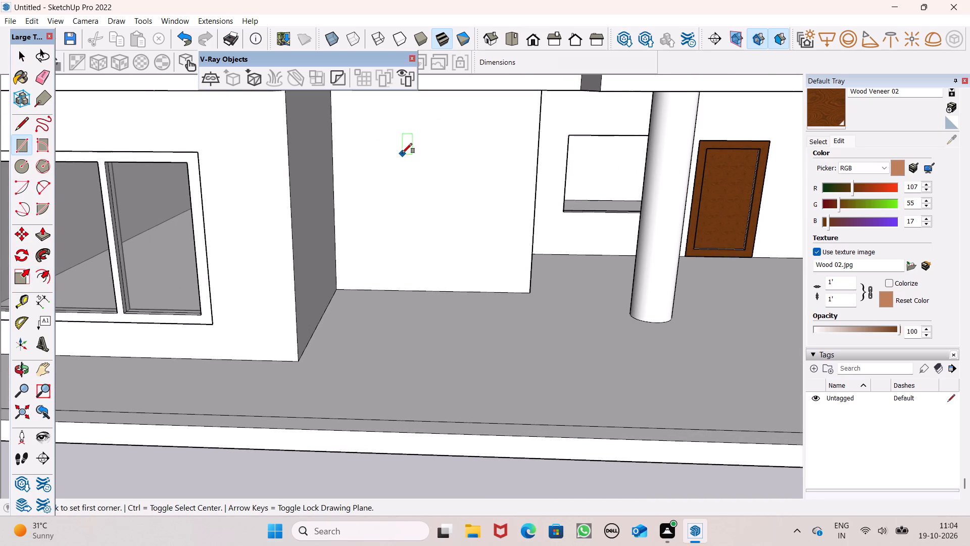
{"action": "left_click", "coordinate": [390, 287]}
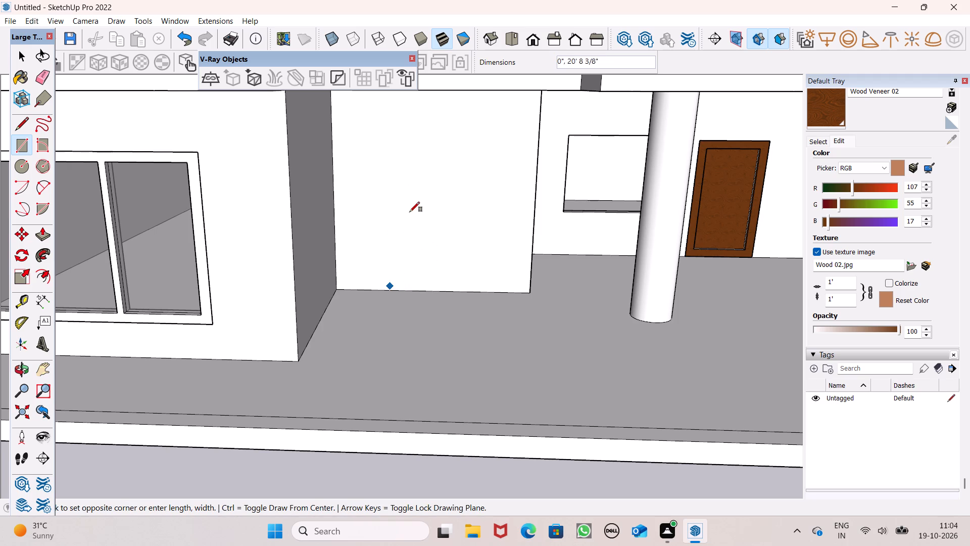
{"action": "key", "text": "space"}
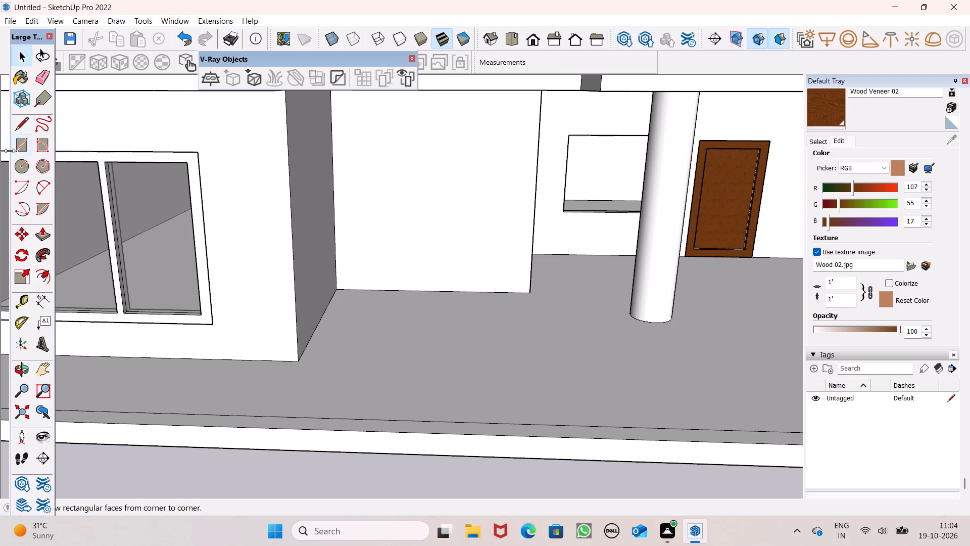
Draw a 4' by 7' door rectangle from the floor line on the recessed ground-floor wall beside the three-pane window block.
{"action": "left_click", "coordinate": [28, 149]}
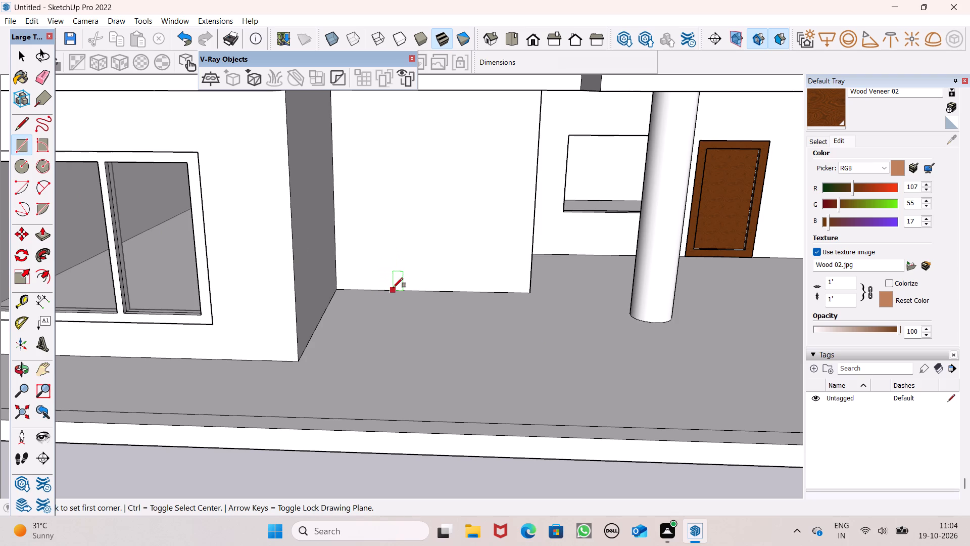
{"action": "left_click_drag", "start_coordinate": [393, 288], "coordinate": [393, 282]}
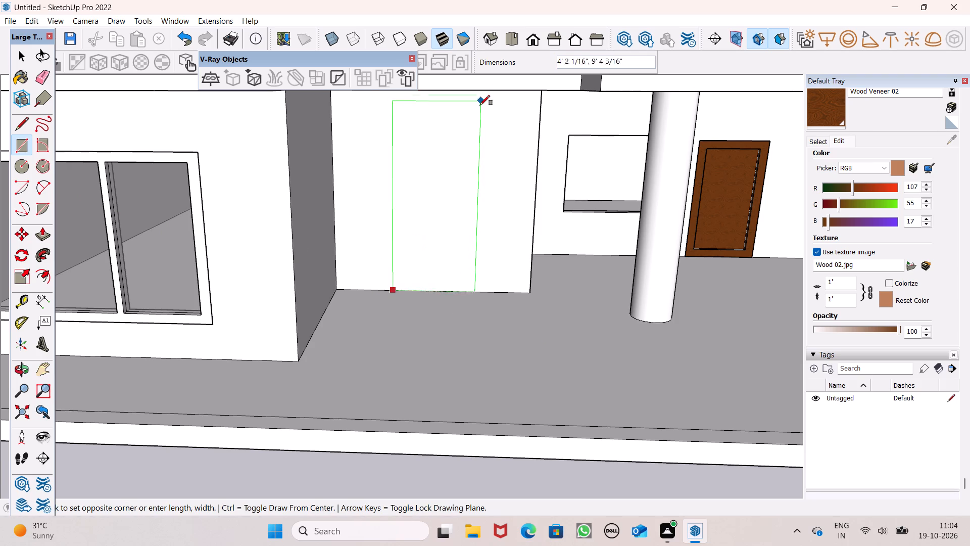
{"action": "type", "text": "44"}
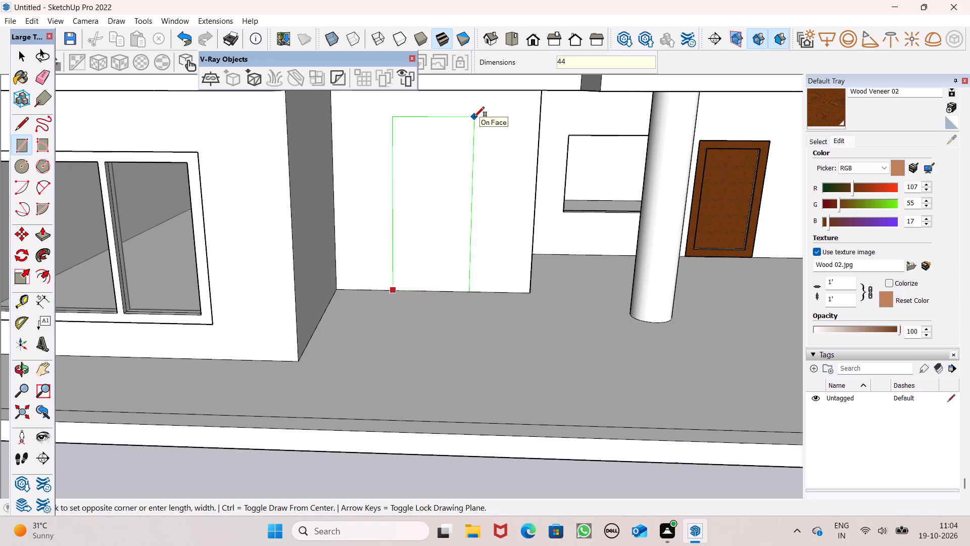
{"action": "key", "text": "BackSpace"}
{"action": "key", "text": "apostrophe"}
{"action": "type", "text": ",,"}
{"action": "key", "text": "BackSpace"}
{"action": "key", "text": "BackSpace"}
{"action": "key", "text": "BackSpace"}
{"action": "key", "text": "BackSpace"}
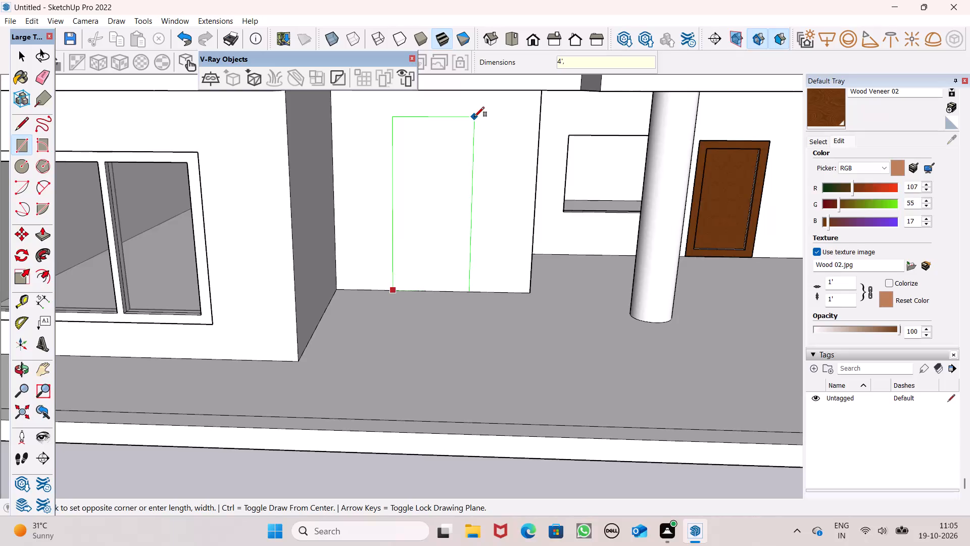
{"action": "key", "text": "7"}
{"action": "key", "text": "apostrophe"}
{"action": "key", "text": "Return"}
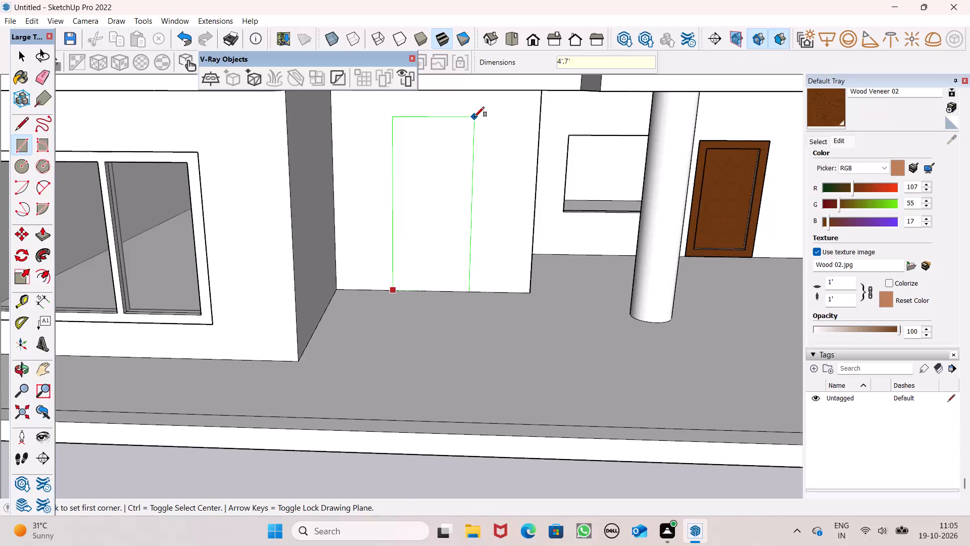
Push the door rectangle 6" through the recessed ground-floor wall to cut a doorway.
{"action": "scroll", "coordinate": [457, 259], "scroll_direction": "down", "scroll_amount": 4}
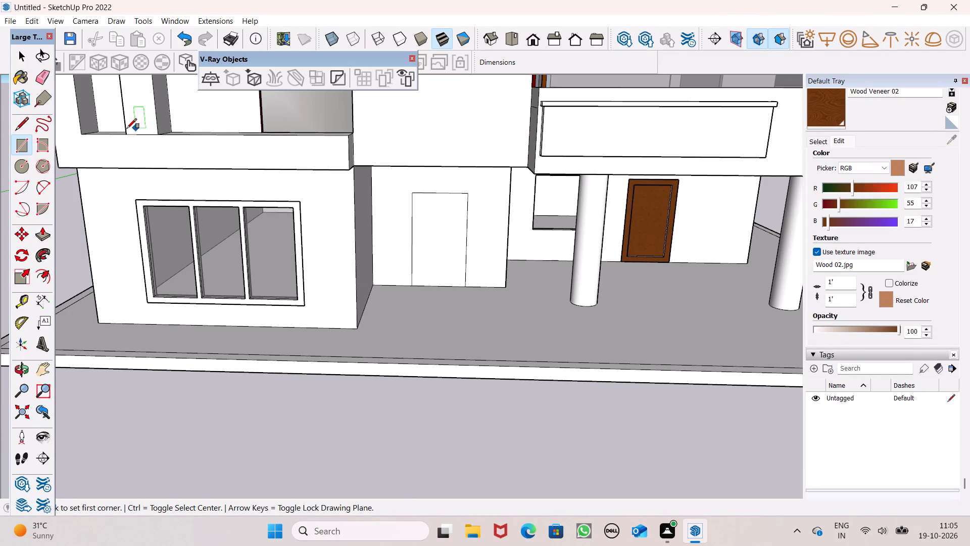
{"action": "left_click", "coordinate": [45, 243]}
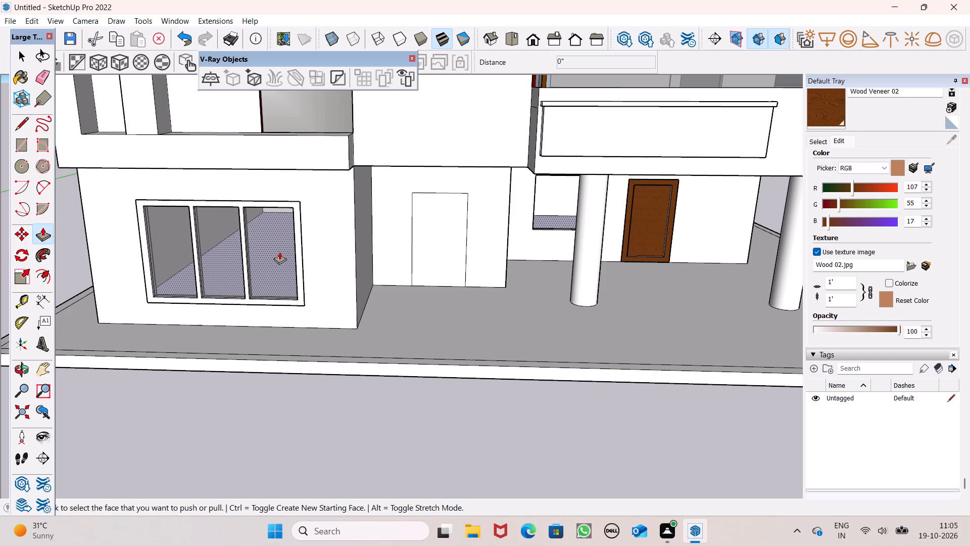
{"action": "scroll", "coordinate": [296, 255], "scroll_direction": "up", "scroll_amount": 3}
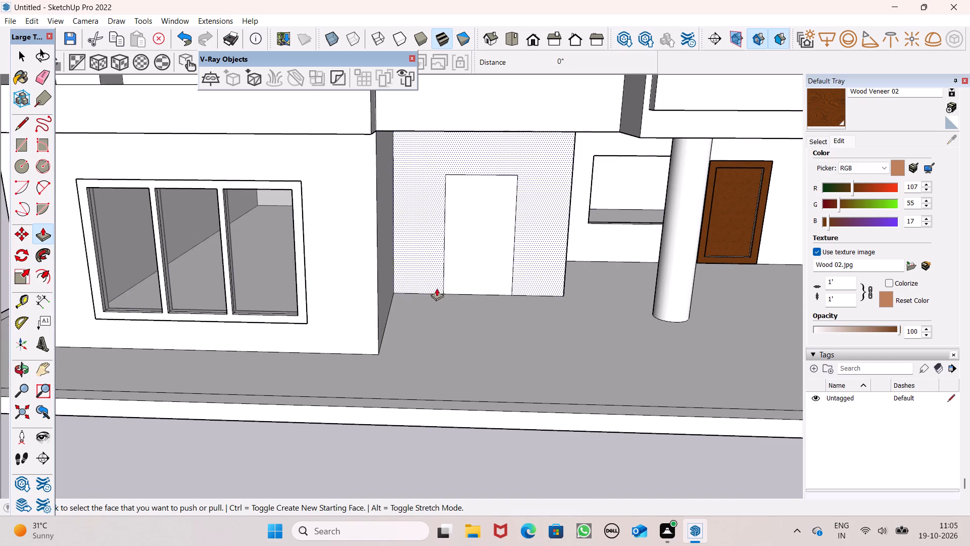
{"action": "left_click_drag", "start_coordinate": [458, 283], "coordinate": [479, 269]}
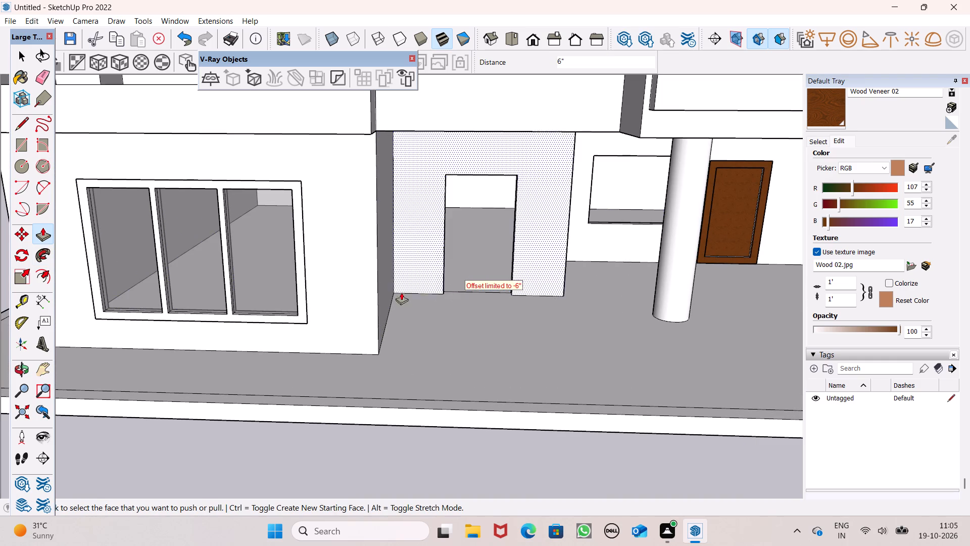
{"action": "scroll", "coordinate": [336, 286], "scroll_direction": "down", "scroll_amount": 4}
{"action": "middle_click_drag", "start_coordinate": [519, 313], "coordinate": [440, 322]}
{"action": "scroll", "coordinate": [440, 322], "scroll_direction": "up", "scroll_amount": 1}
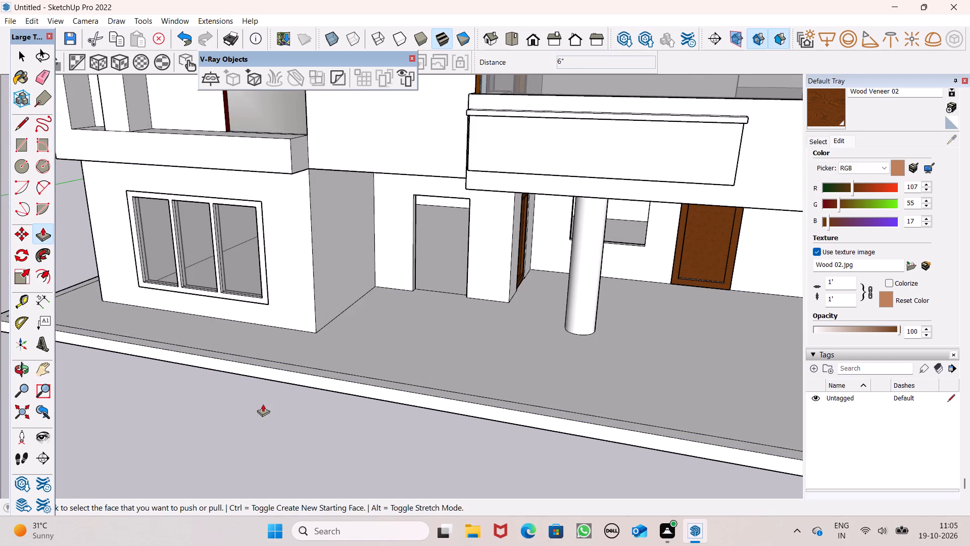
{"action": "key", "text": "space"}
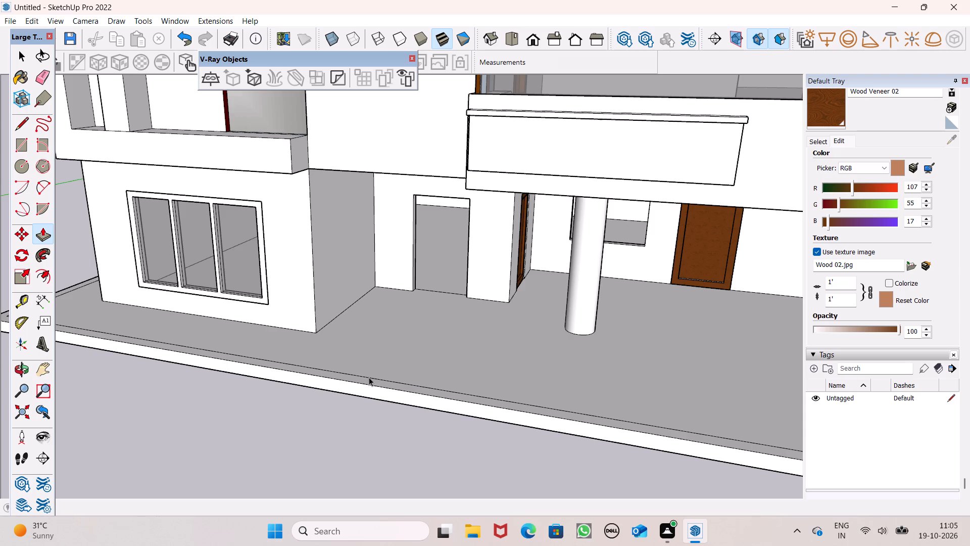
Copy the wooden door behind the porch columns about 19' 3" across into the new doorway, aligning their lower corners.
{"action": "middle_click_drag", "start_coordinate": [485, 356], "coordinate": [575, 318]}
{"action": "left_click", "coordinate": [624, 246]}
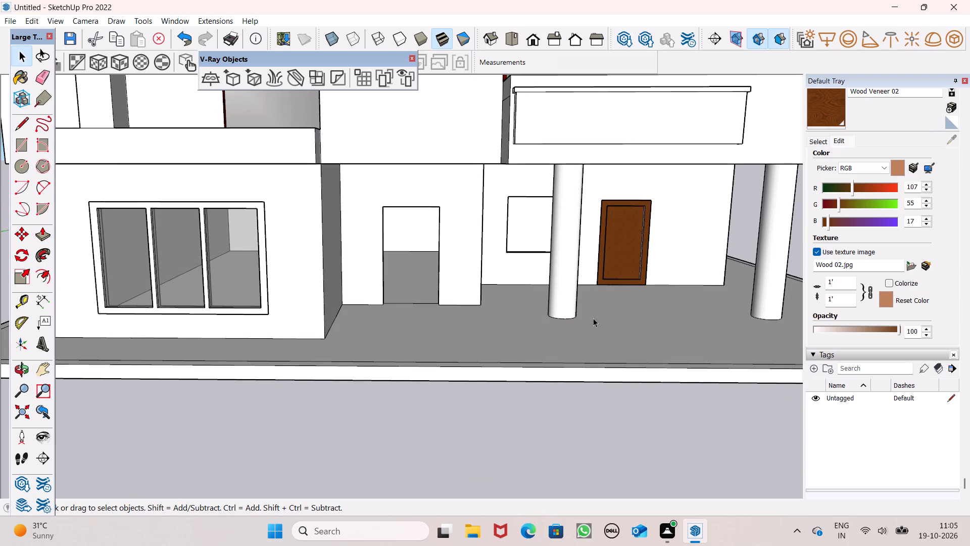
{"action": "key", "text": "m"}
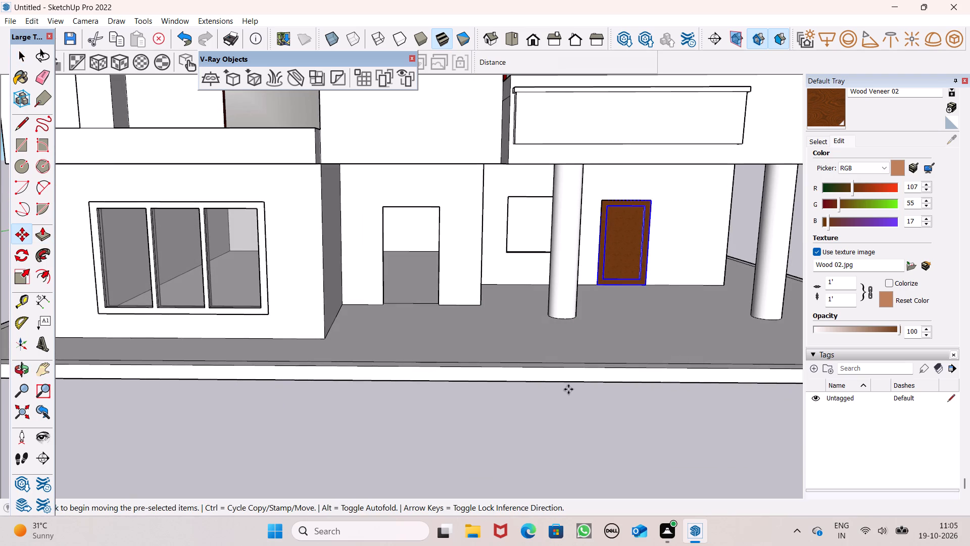
{"action": "key", "text": "shift+Return"}
{"action": "left_click_drag", "start_coordinate": [646, 287], "coordinate": [442, 297]}
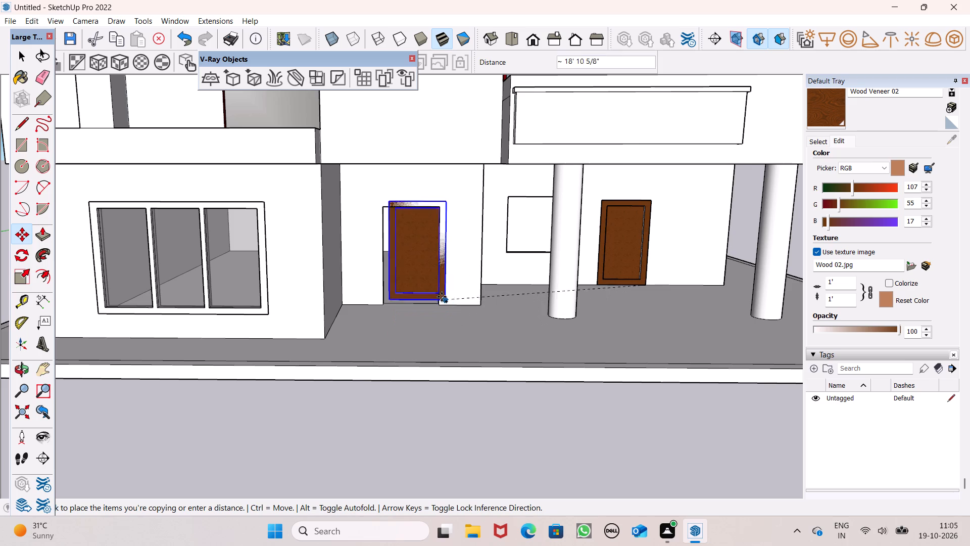
{"action": "left_click_drag", "start_coordinate": [442, 297], "coordinate": [437, 306]}
{"action": "key", "text": "space"}
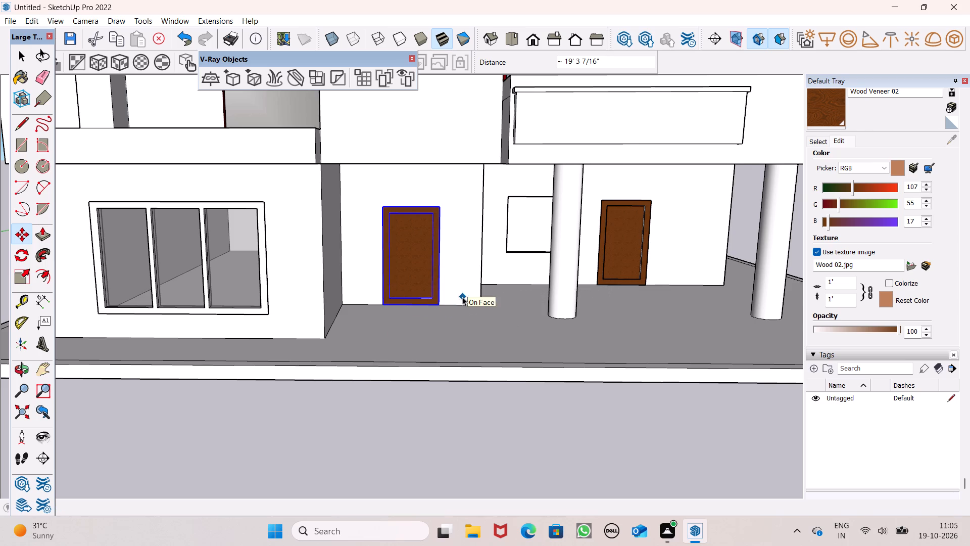
Examine the ground-floor doors, window and porch from the front and from the balcony side.
{"action": "scroll", "coordinate": [462, 301], "scroll_direction": "down", "scroll_amount": 6}
{"action": "left_click_drag", "start_coordinate": [363, 530], "coordinate": [368, 500]}
{"action": "scroll", "coordinate": [409, 354], "scroll_direction": "up", "scroll_amount": 1}
{"action": "left_click", "coordinate": [390, 396]}
{"action": "scroll", "coordinate": [448, 286], "scroll_direction": "up", "scroll_amount": 2}
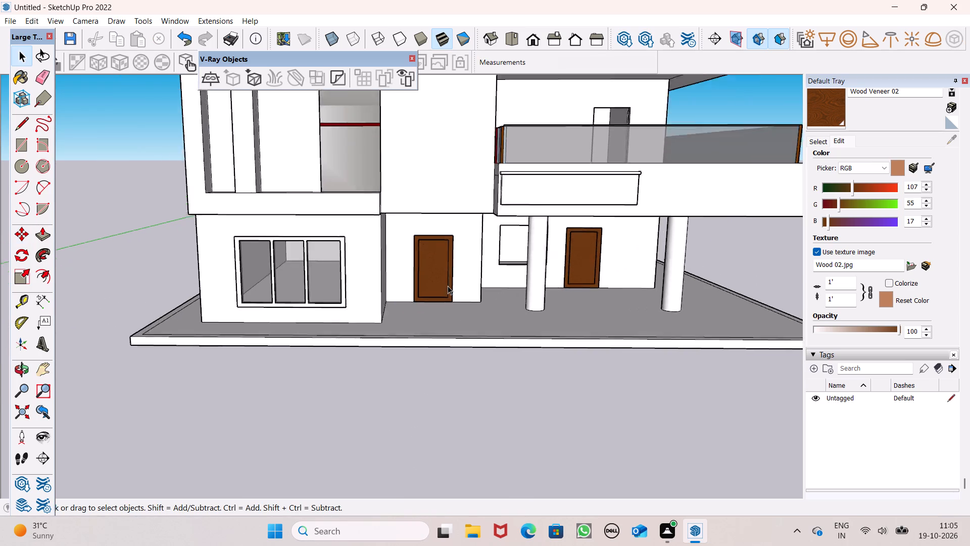
{"action": "scroll", "coordinate": [448, 286], "scroll_direction": "up", "scroll_amount": 4}
{"action": "middle_click_drag", "start_coordinate": [460, 300], "coordinate": [229, 311]}
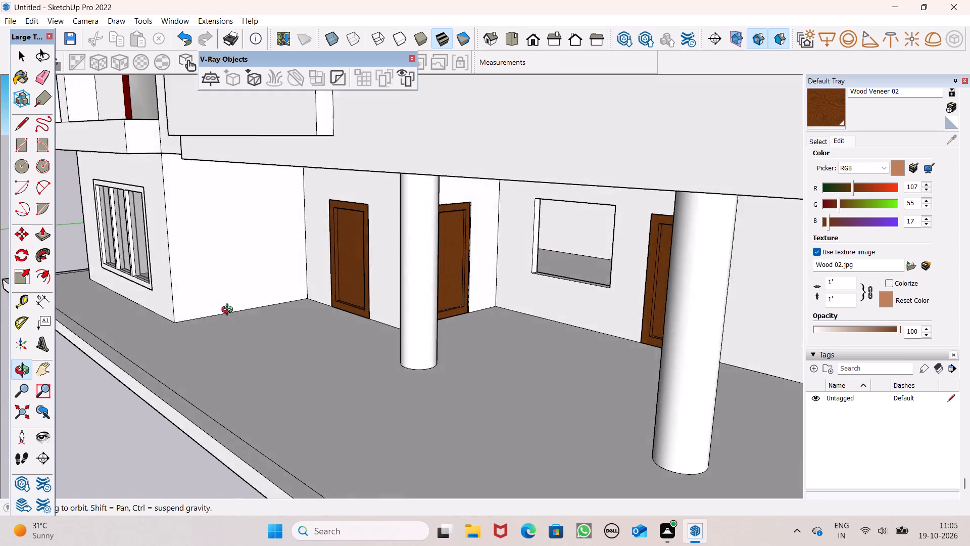
{"action": "middle_click_drag", "start_coordinate": [229, 311], "coordinate": [313, 306]}
{"action": "scroll", "coordinate": [416, 288], "scroll_direction": "down", "scroll_amount": 5}
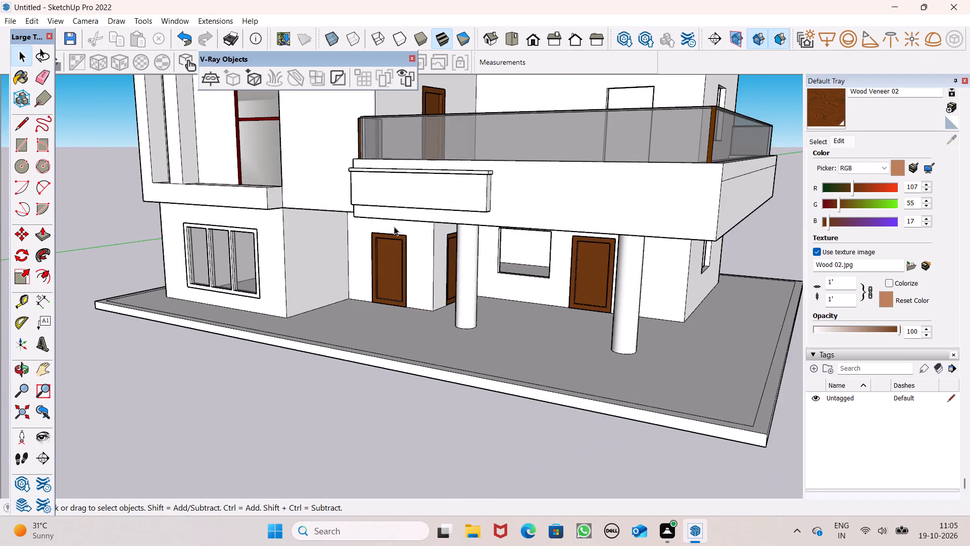
{"action": "scroll", "coordinate": [391, 219], "scroll_direction": "down", "scroll_amount": 5}
{"action": "middle_click_drag", "start_coordinate": [402, 244], "coordinate": [446, 245]}
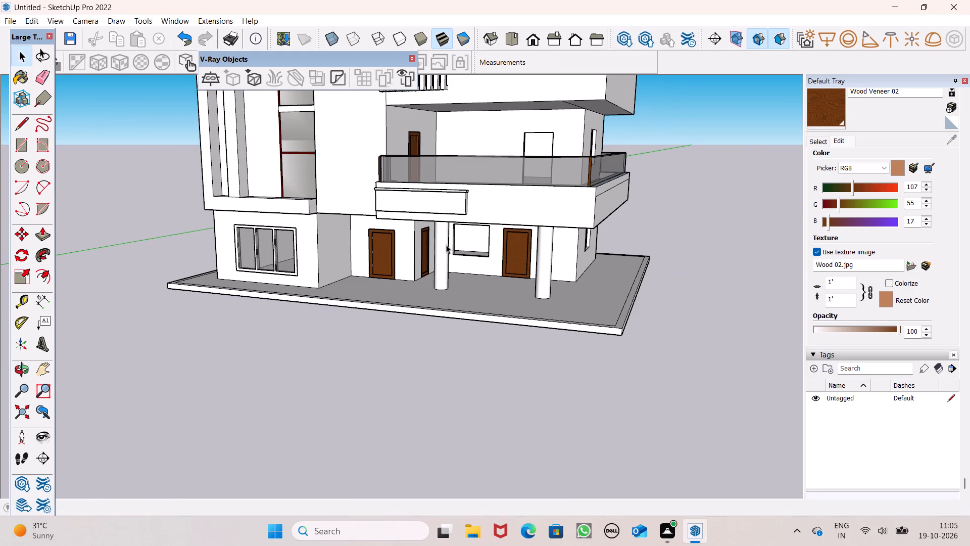